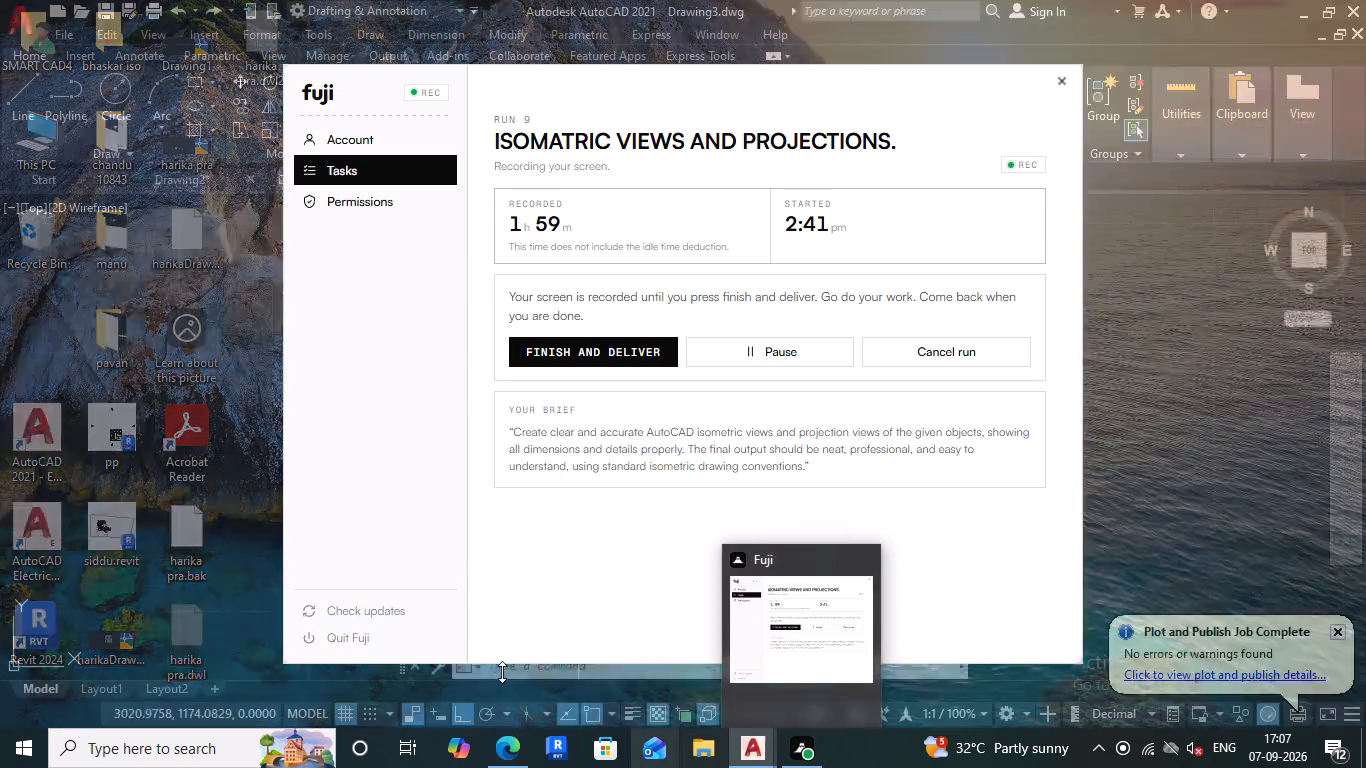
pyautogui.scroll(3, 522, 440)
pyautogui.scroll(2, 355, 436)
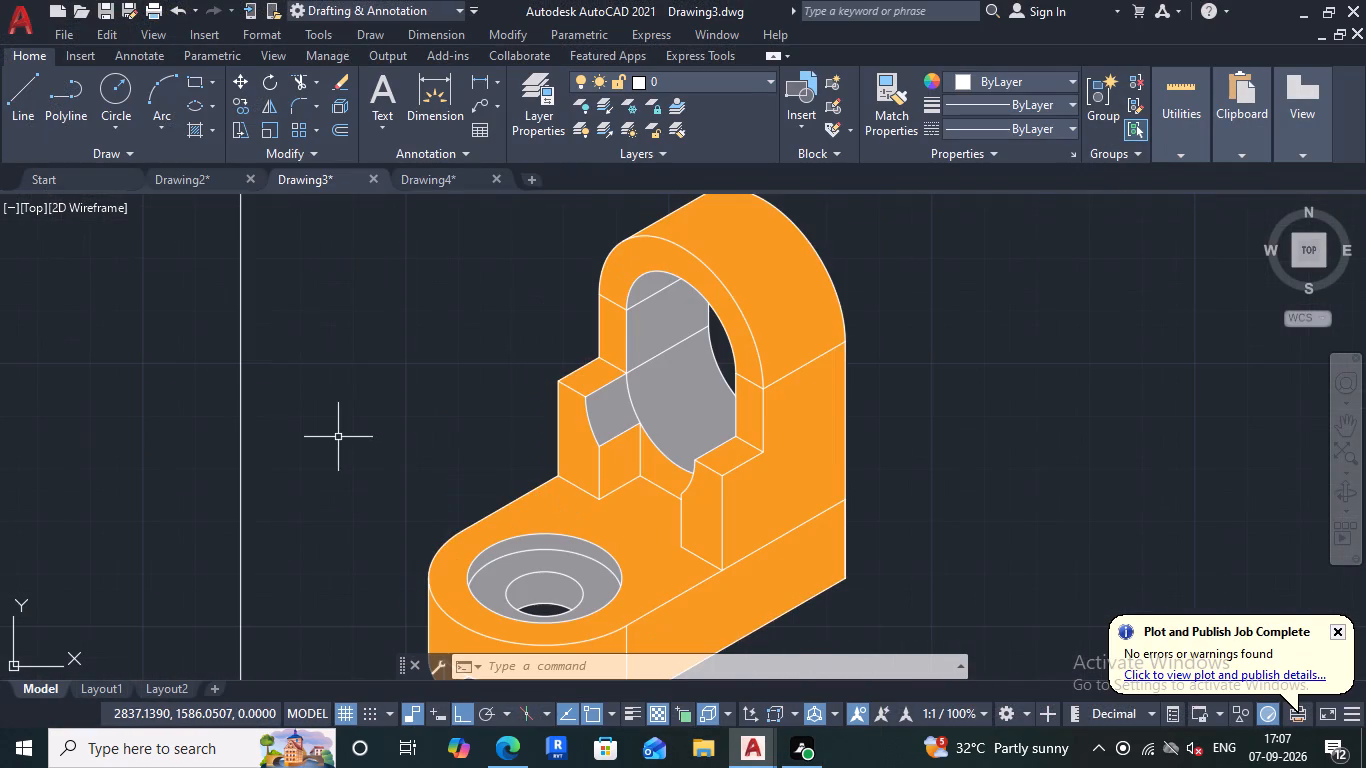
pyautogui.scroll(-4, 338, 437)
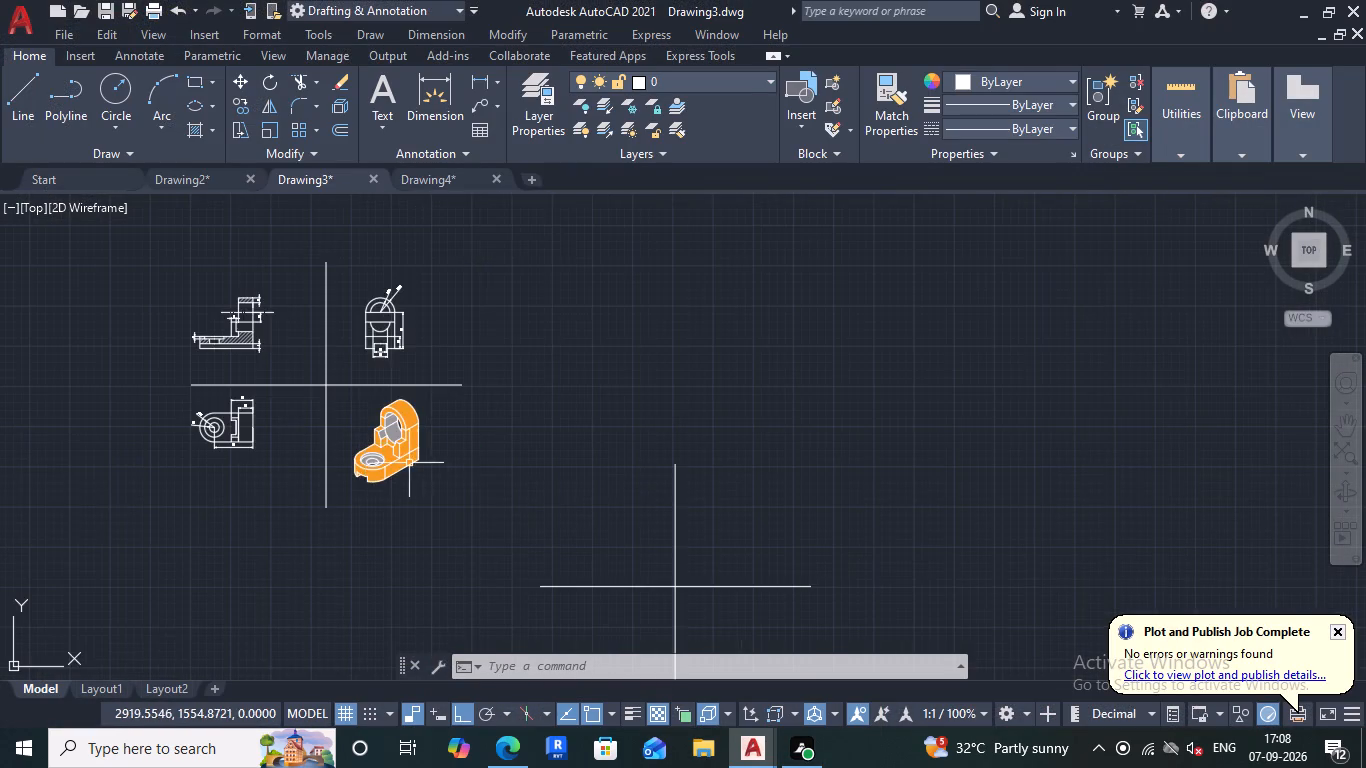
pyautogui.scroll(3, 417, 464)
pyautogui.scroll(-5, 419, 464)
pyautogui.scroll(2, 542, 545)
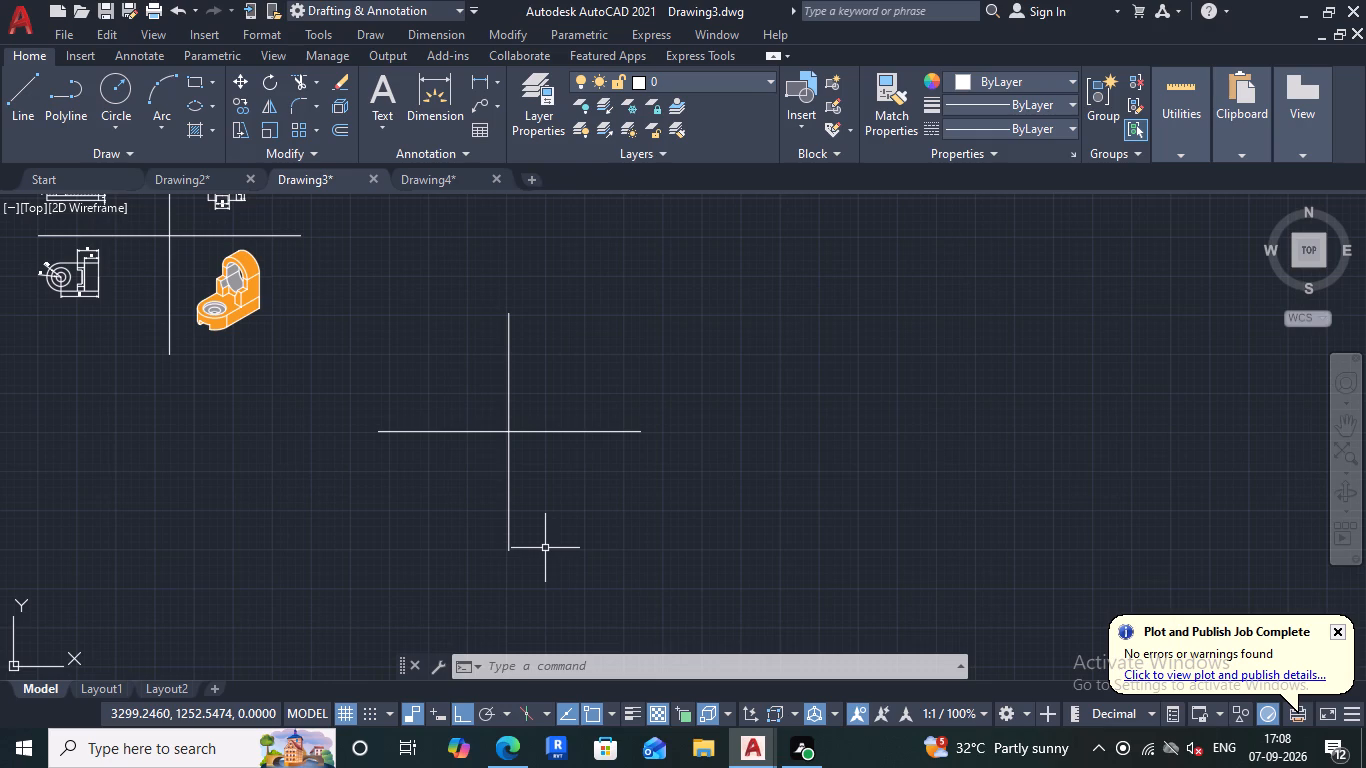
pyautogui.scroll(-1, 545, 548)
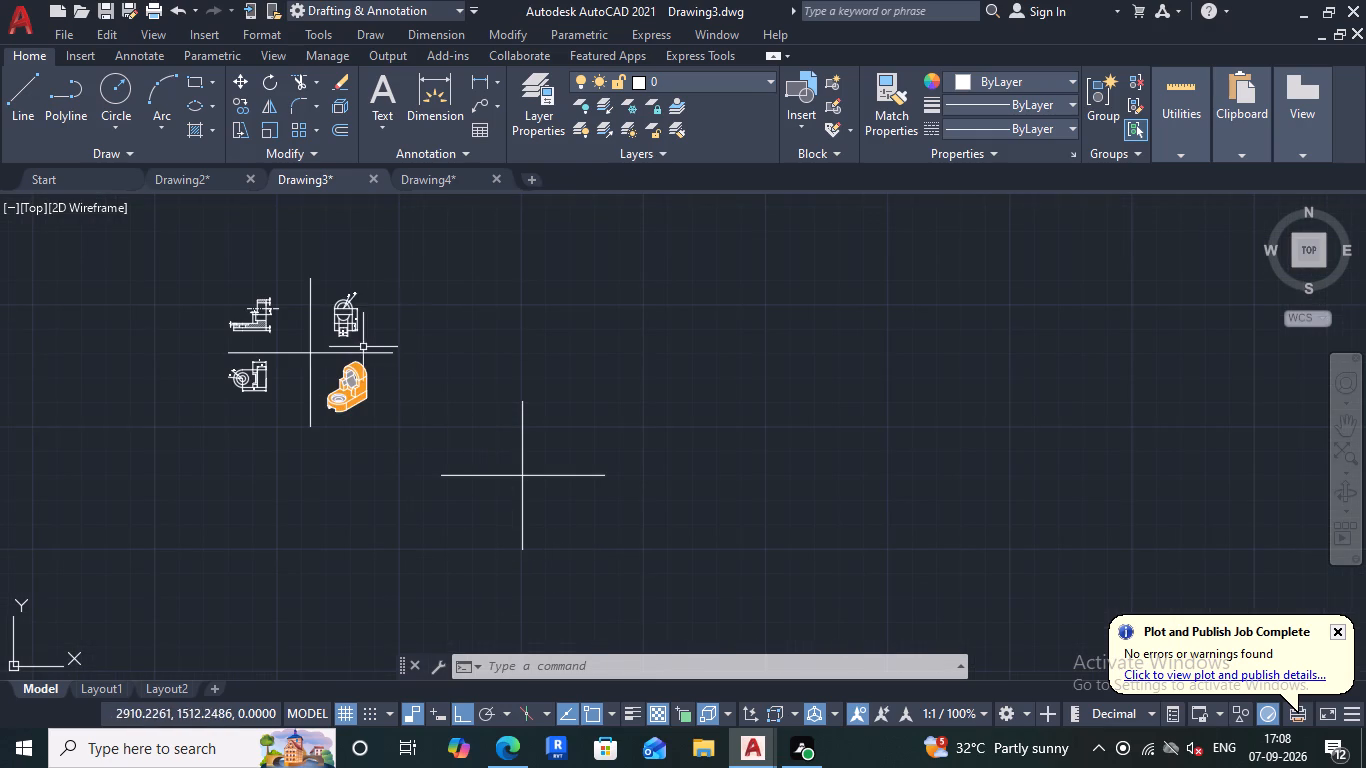
# Draw a closed 54 by 8 rectangle with lines in the upper-left quadrant of the empty projection cross.
pyautogui.click(18, 91)
pyautogui.scroll(2, 484, 434)
pyautogui.scroll(-1, 491, 466)
pyautogui.scroll(1, 491, 466)
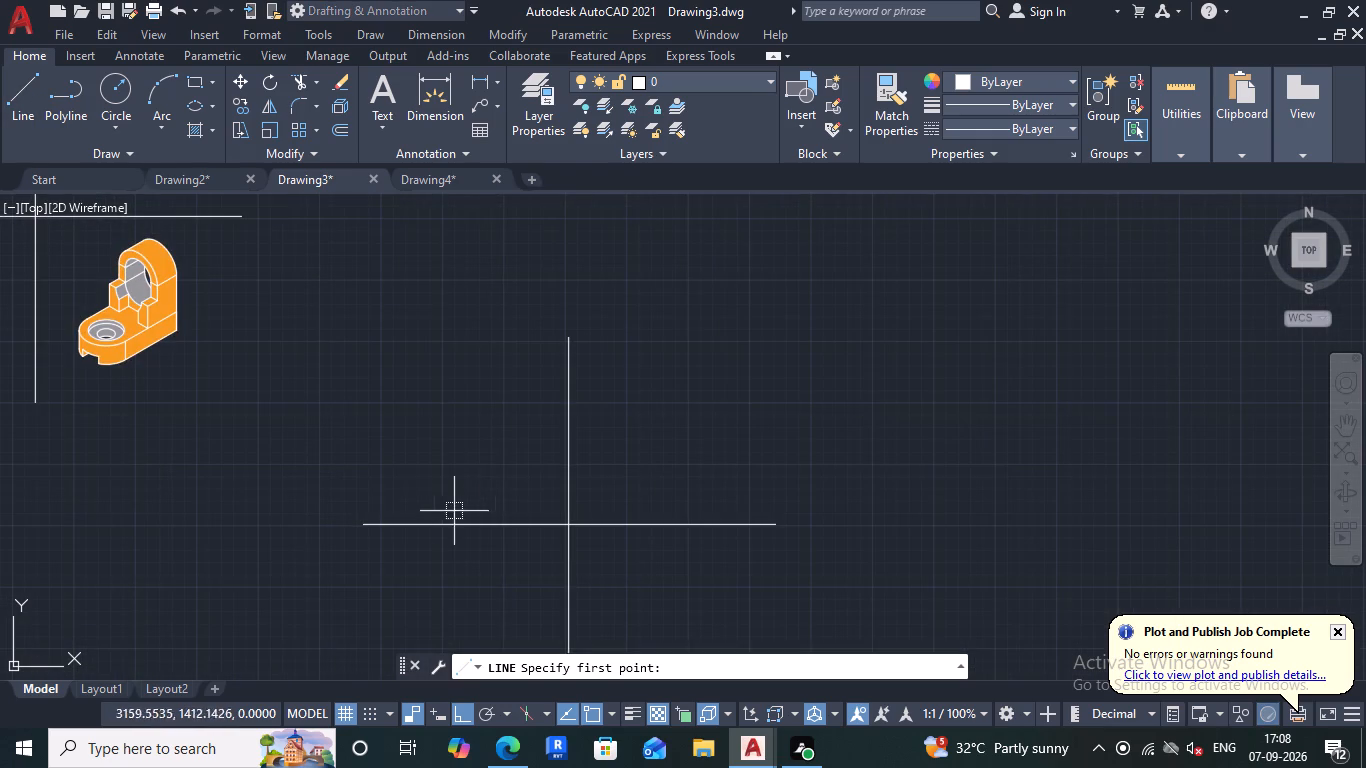
pyautogui.click(390, 497)
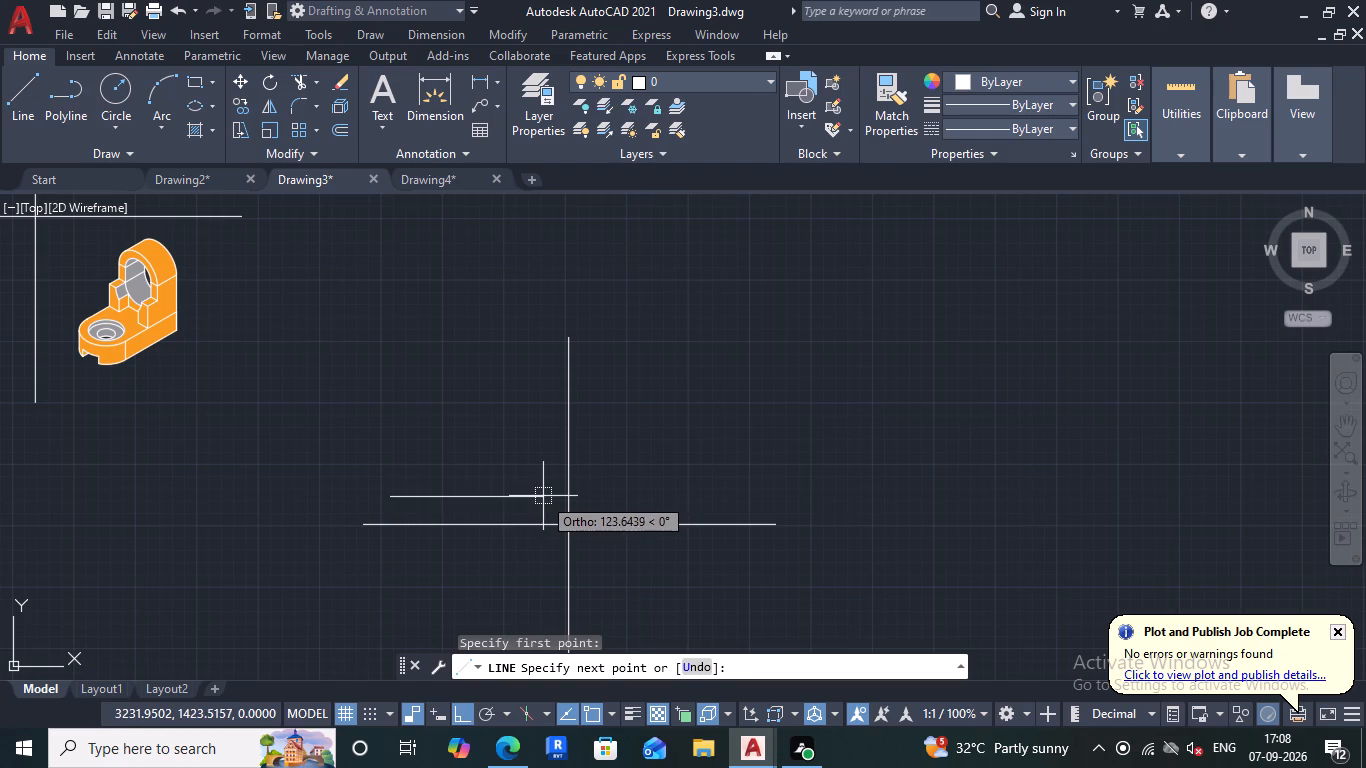
pyautogui.write('54')
pyautogui.press('Return')
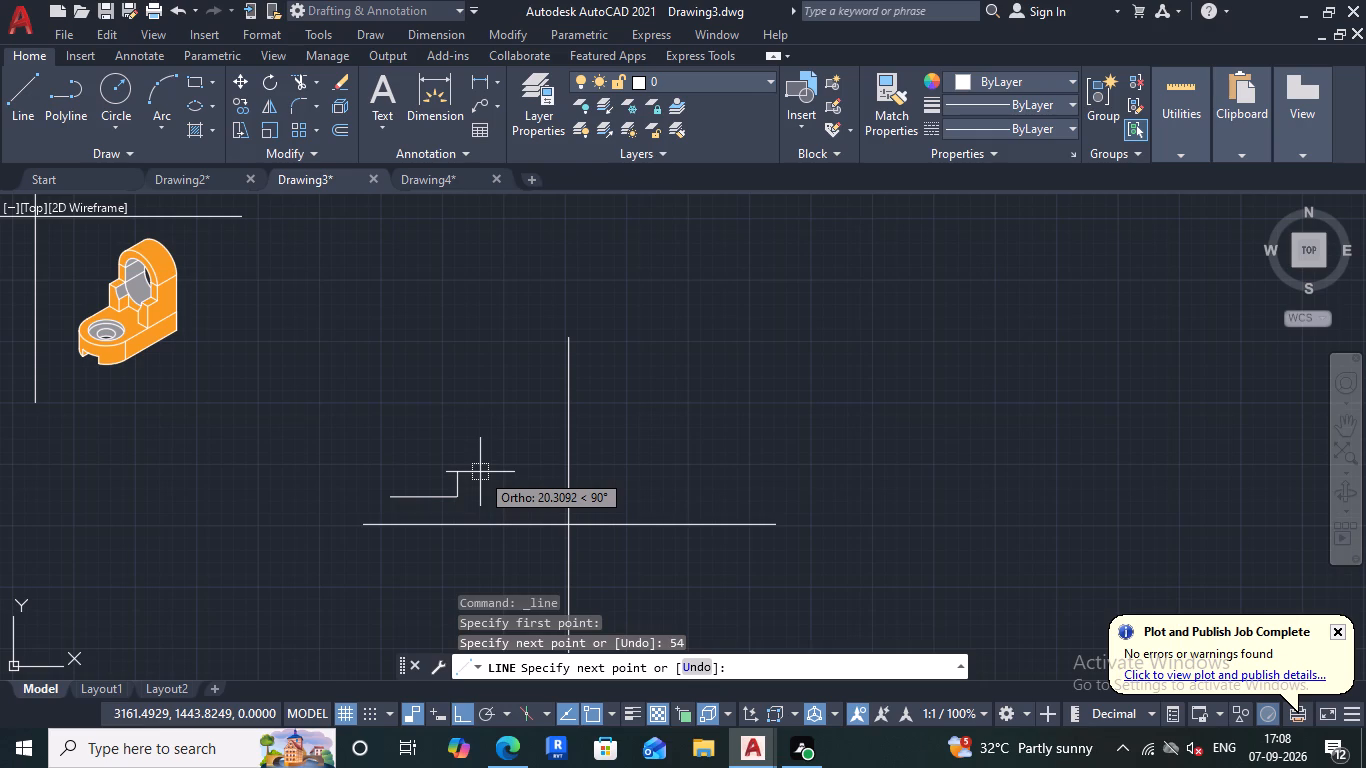
pyautogui.press('8')
pyautogui.press('Return')
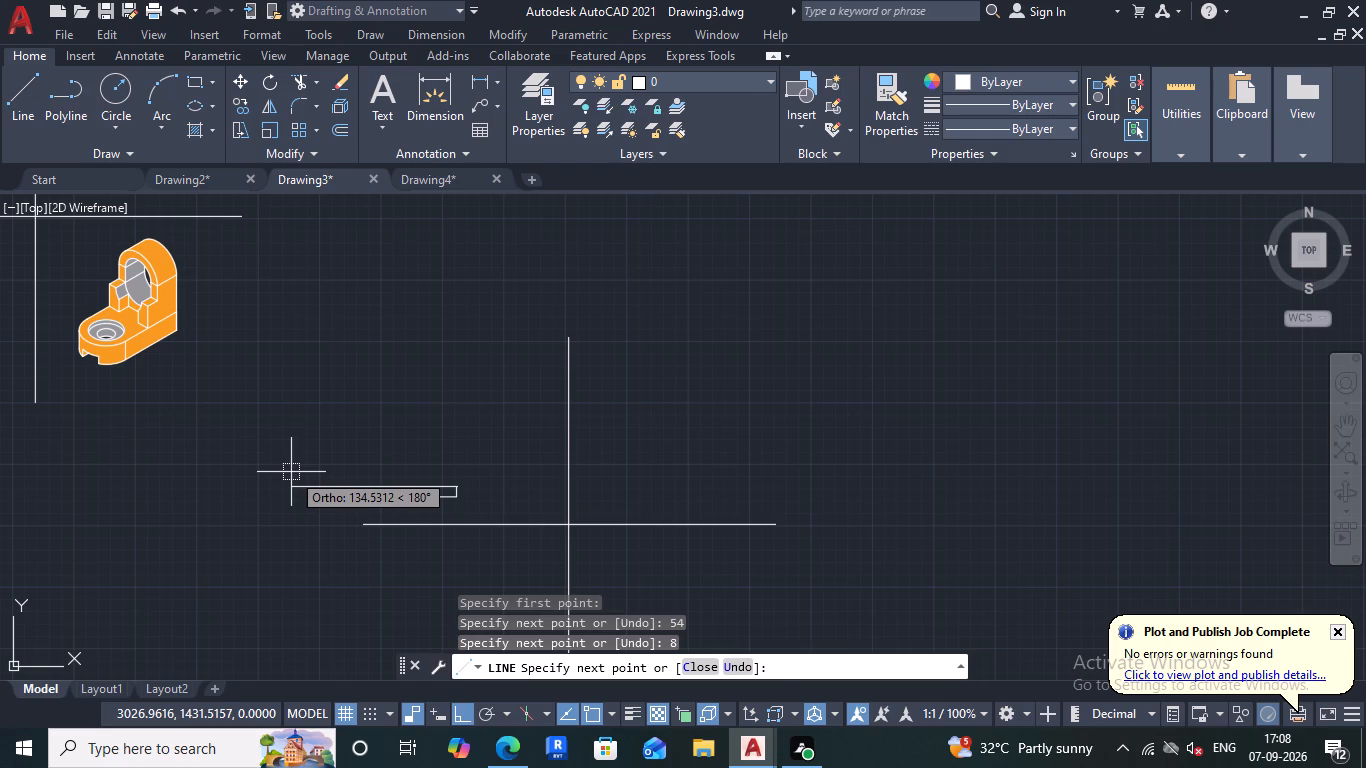
pyautogui.write('54')
pyautogui.press('Return')
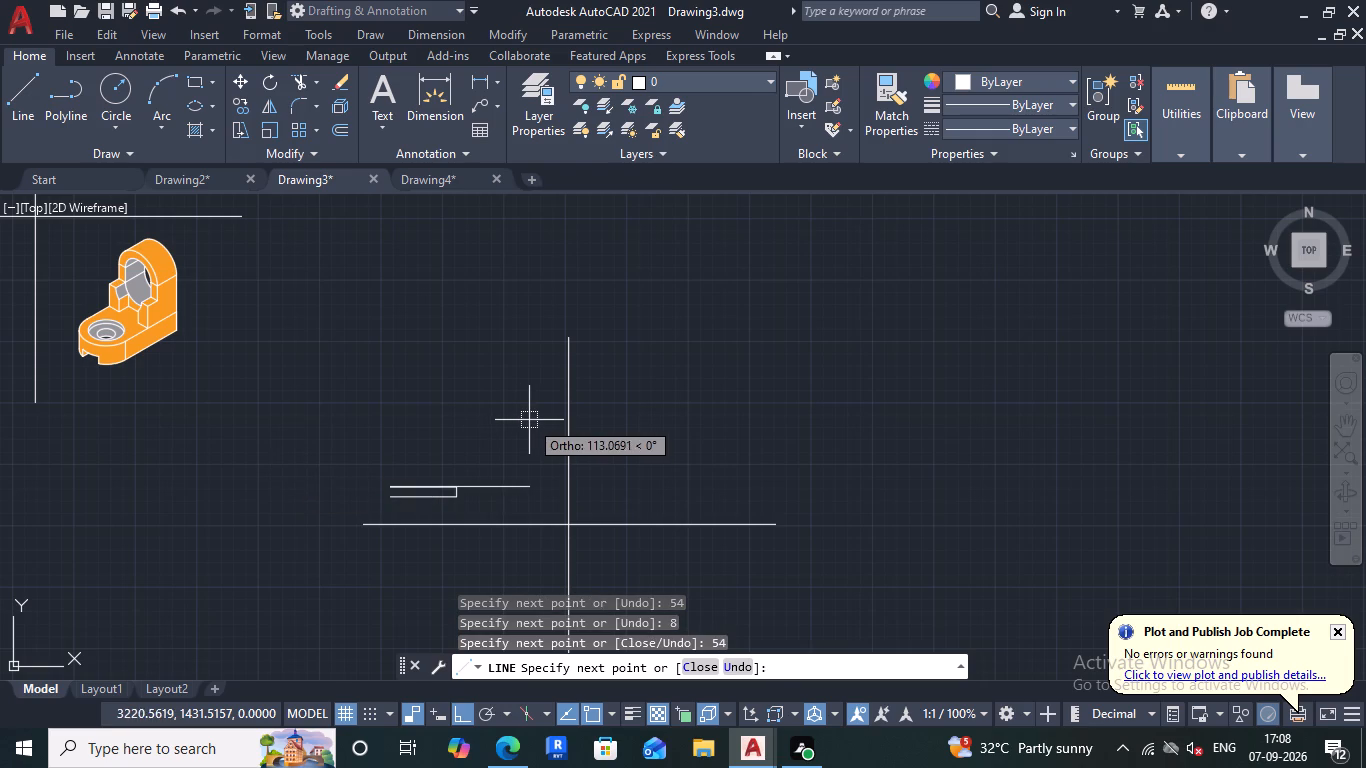
pyautogui.scroll(4, 443, 426)
pyautogui.scroll(-4, 464, 250)
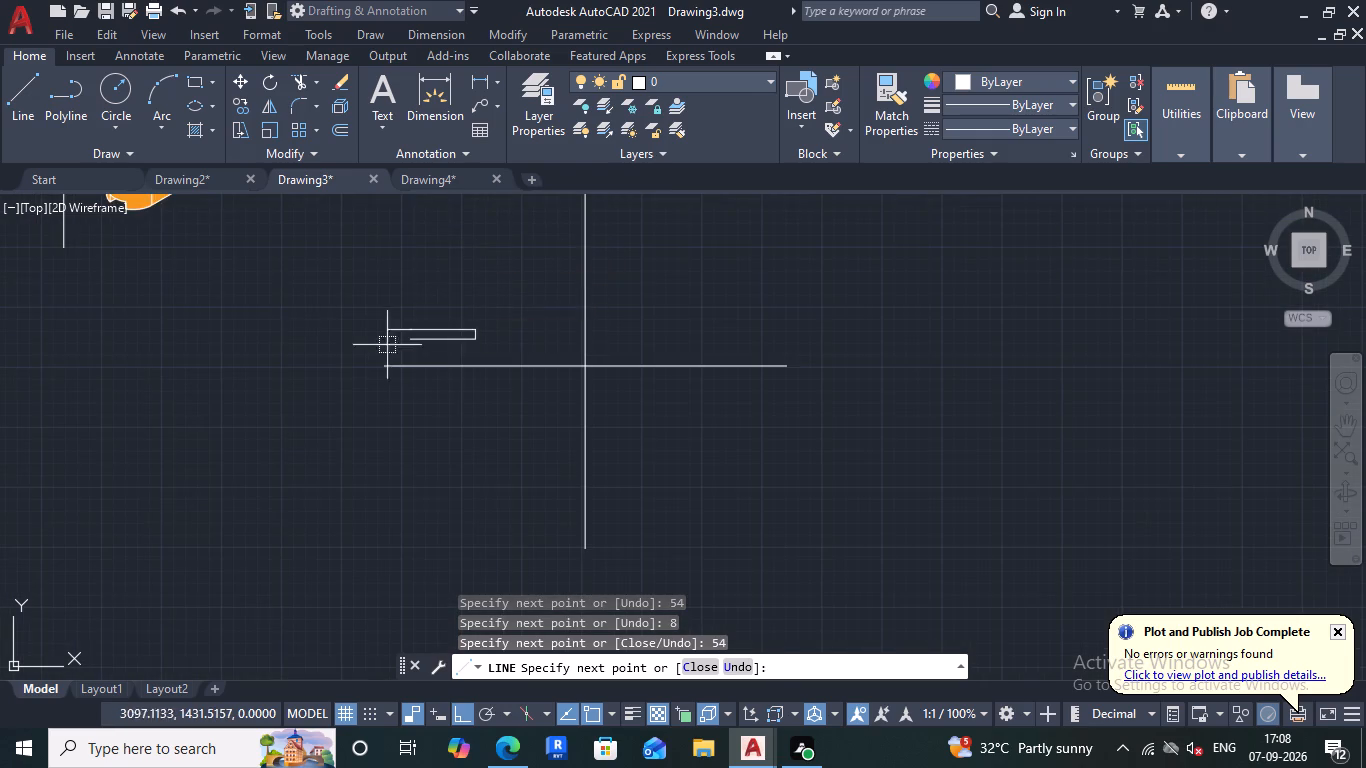
pyautogui.scroll(5, 375, 355)
pyautogui.click(476, 218)
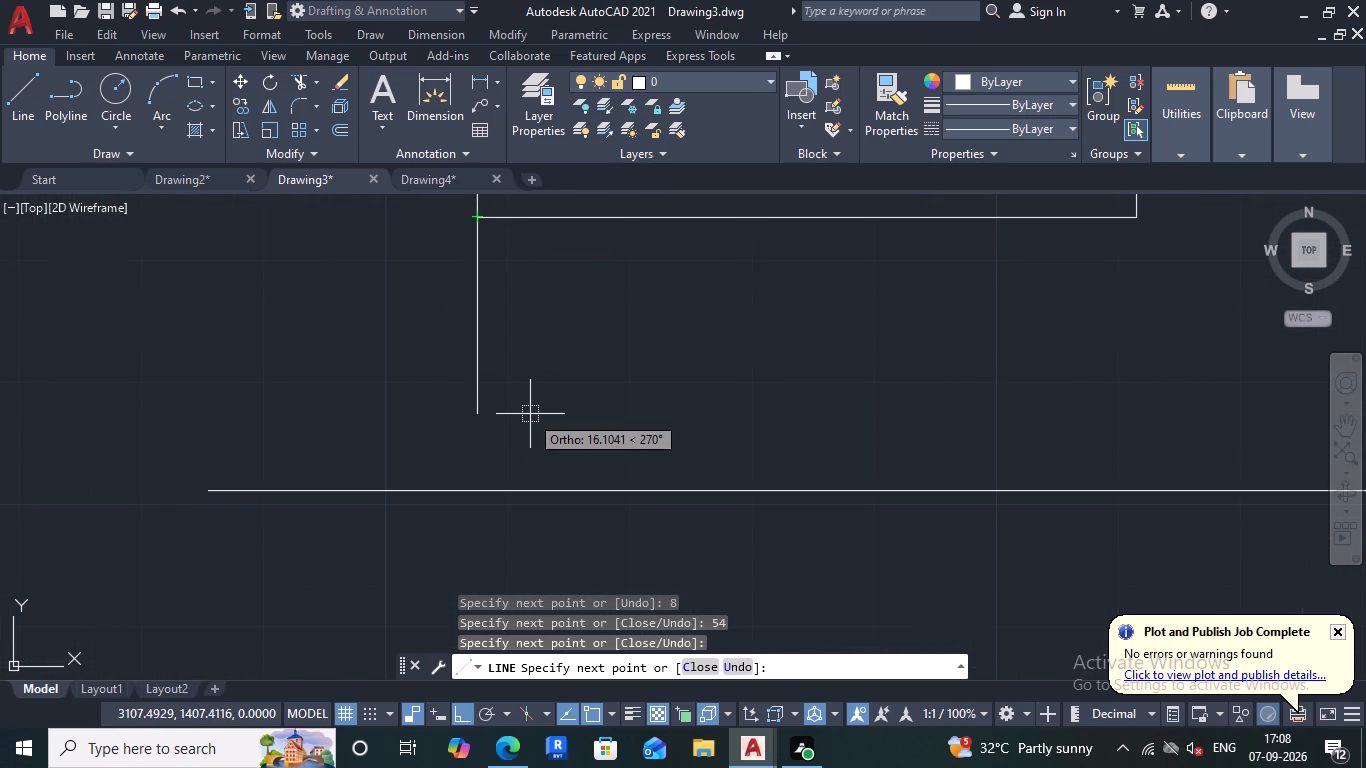
pyautogui.press('Escape')
# Turn on isometric drafting with the left isoplane using ISODRAFT.
pyautogui.scroll(-6, 560, 391)
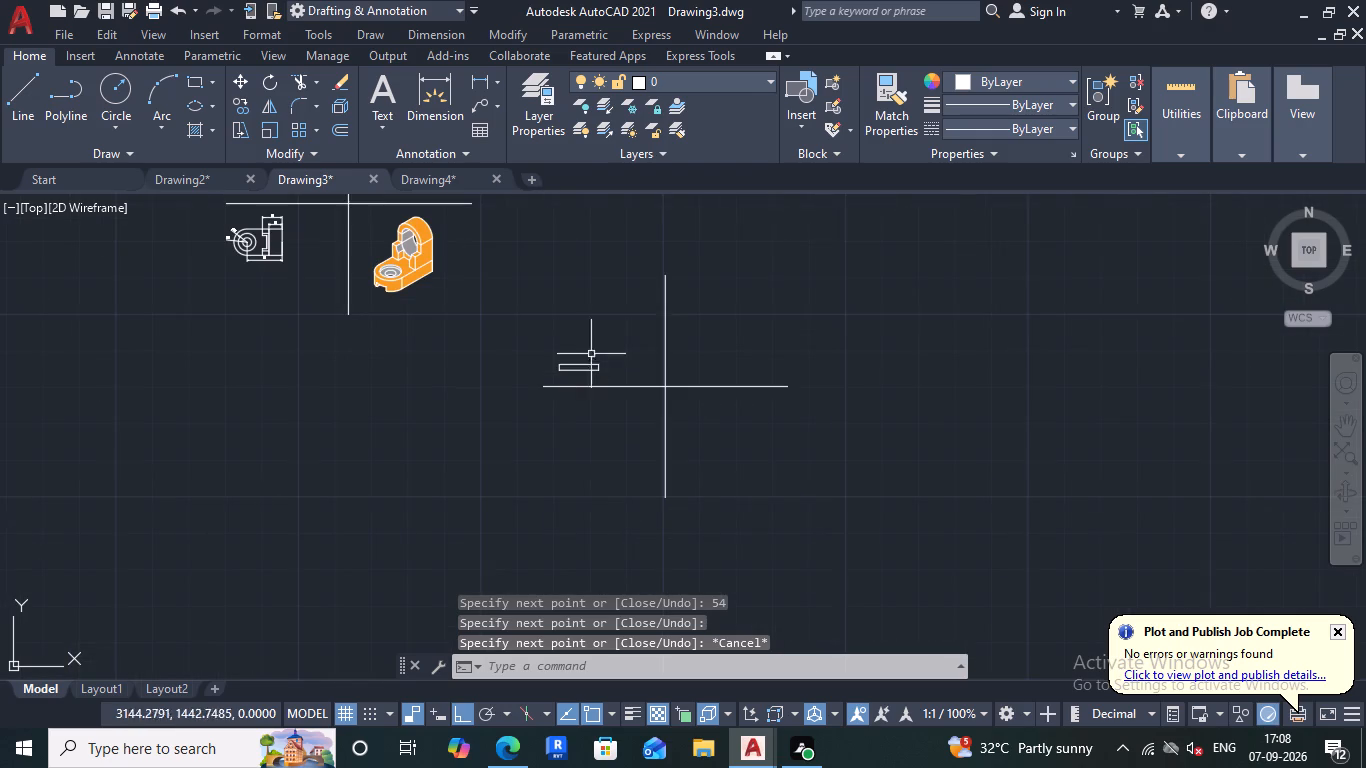
pyautogui.scroll(1, 761, 345)
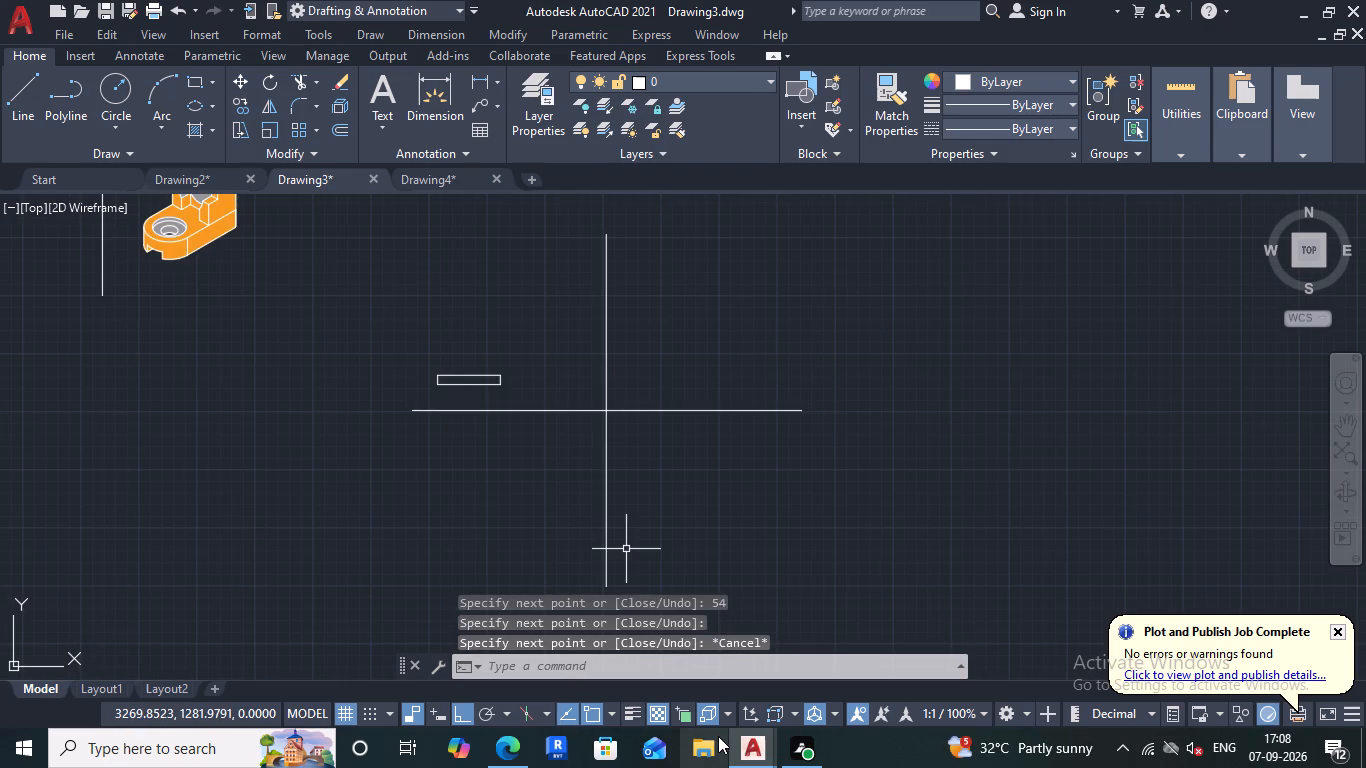
pyautogui.write('iso')
pyautogui.write('drta')
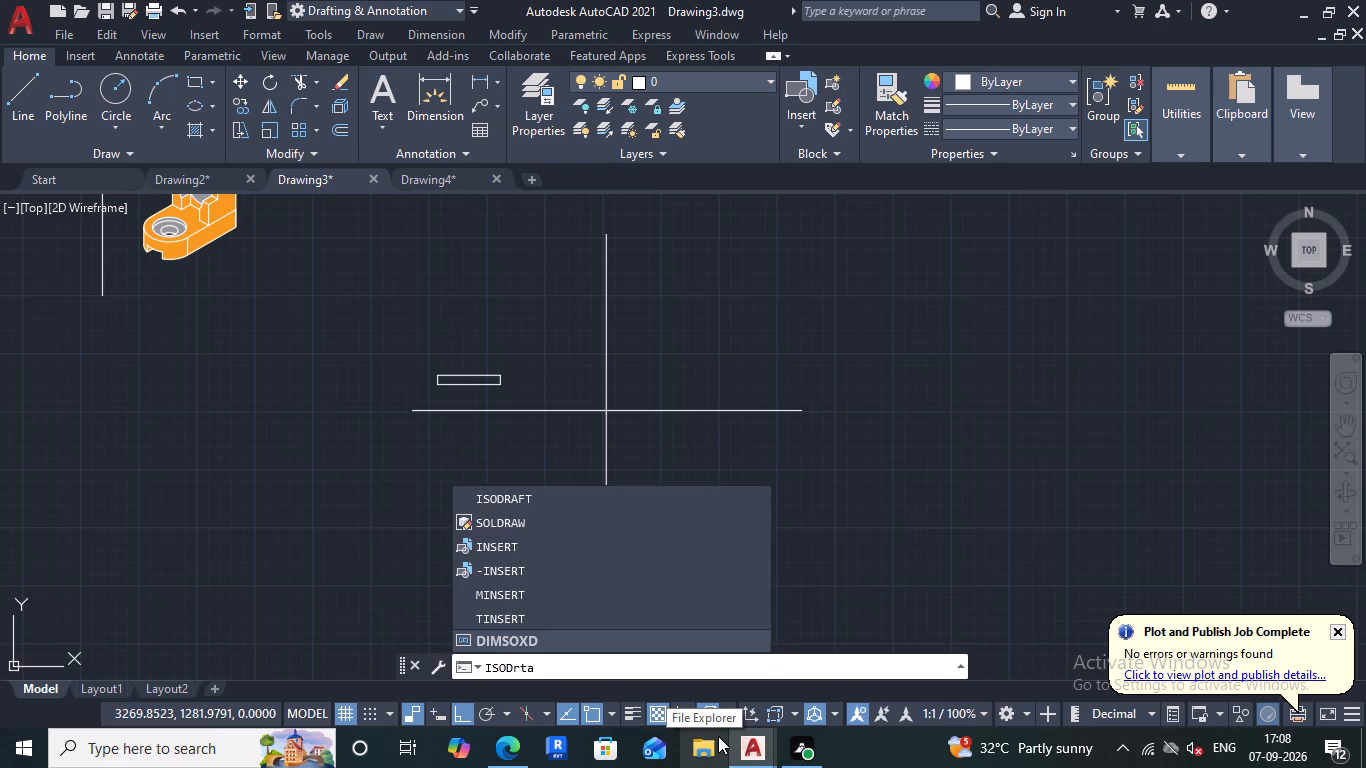
pyautogui.click(499, 491)
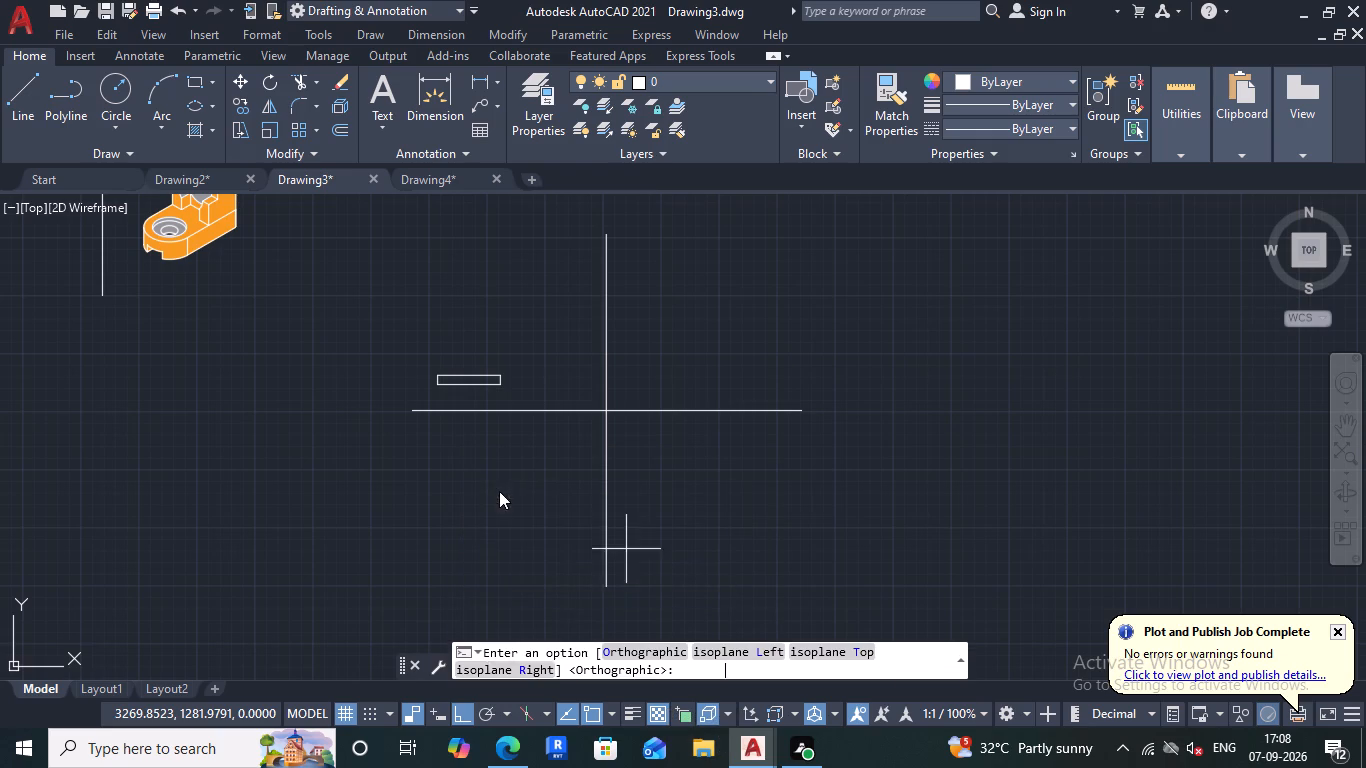
pyautogui.click(788, 664)
pyautogui.click(789, 652)
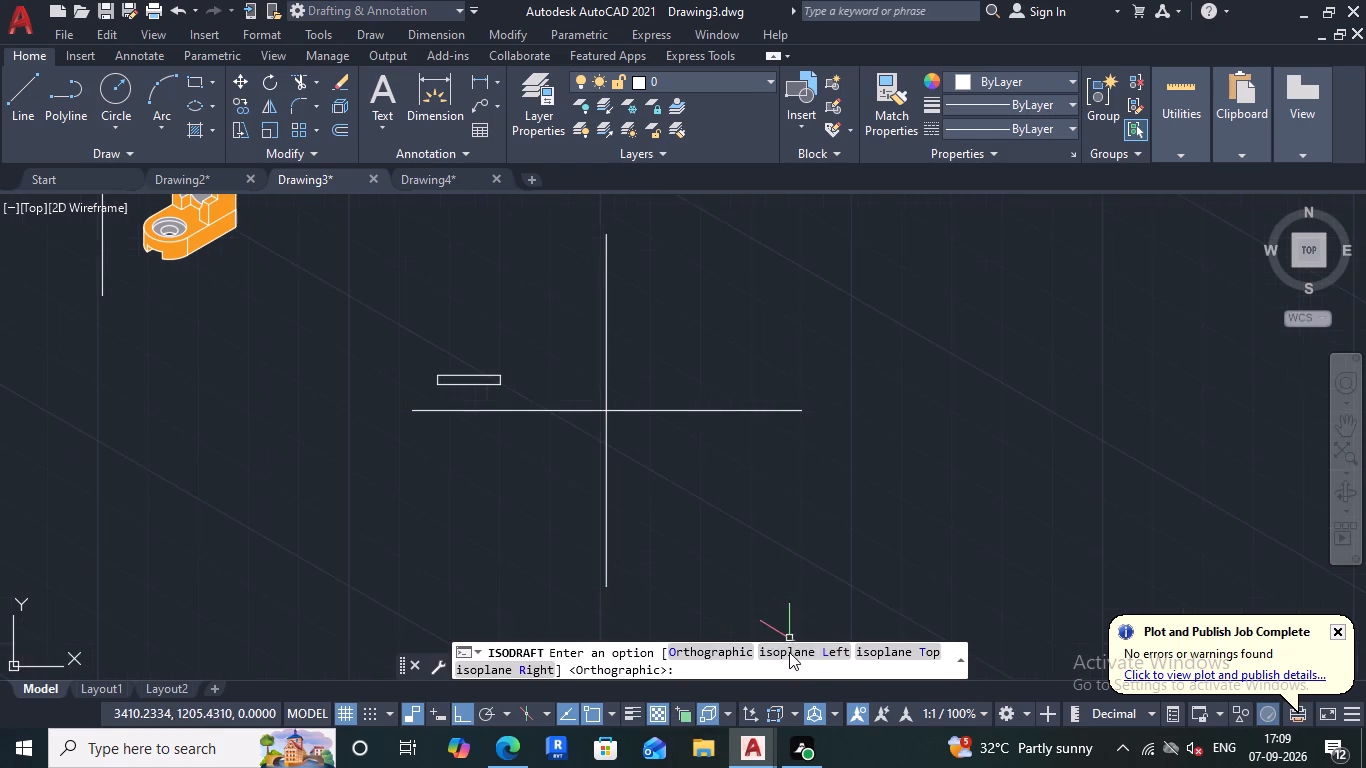
# Draw a 34-unit line at 330° in the open space to the right of the empty cross.
pyautogui.click(28, 91)
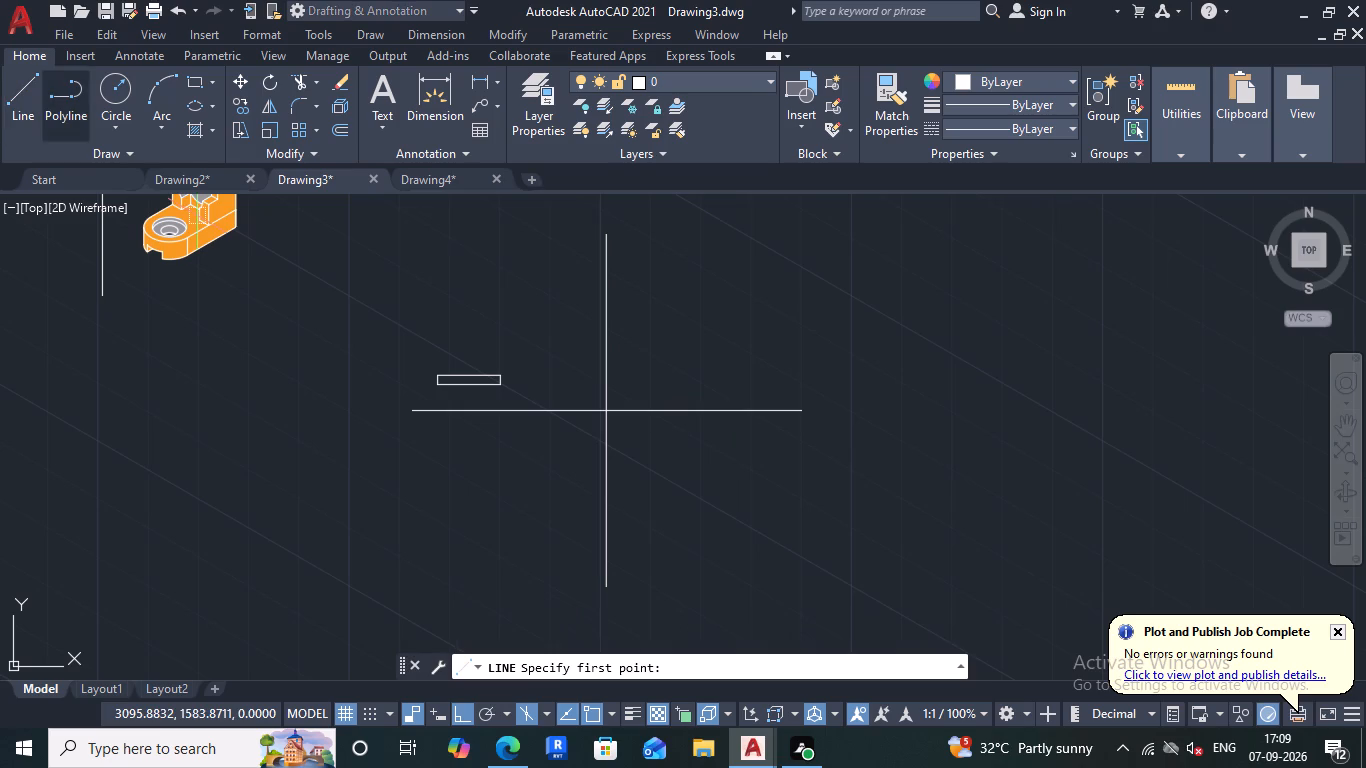
pyautogui.scroll(-2, 778, 344)
pyautogui.scroll(1, 778, 348)
pyautogui.middleClick(810, 322)
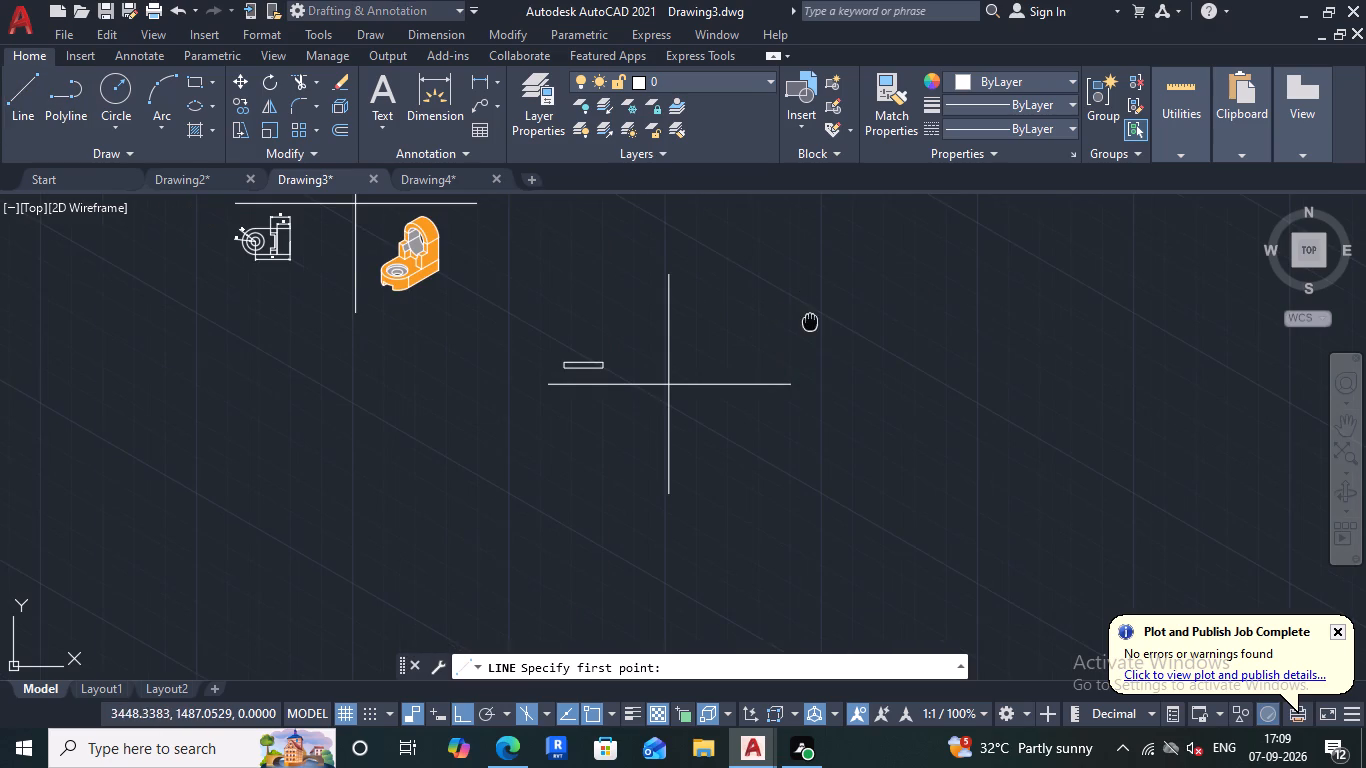
pyautogui.click(16, 82)
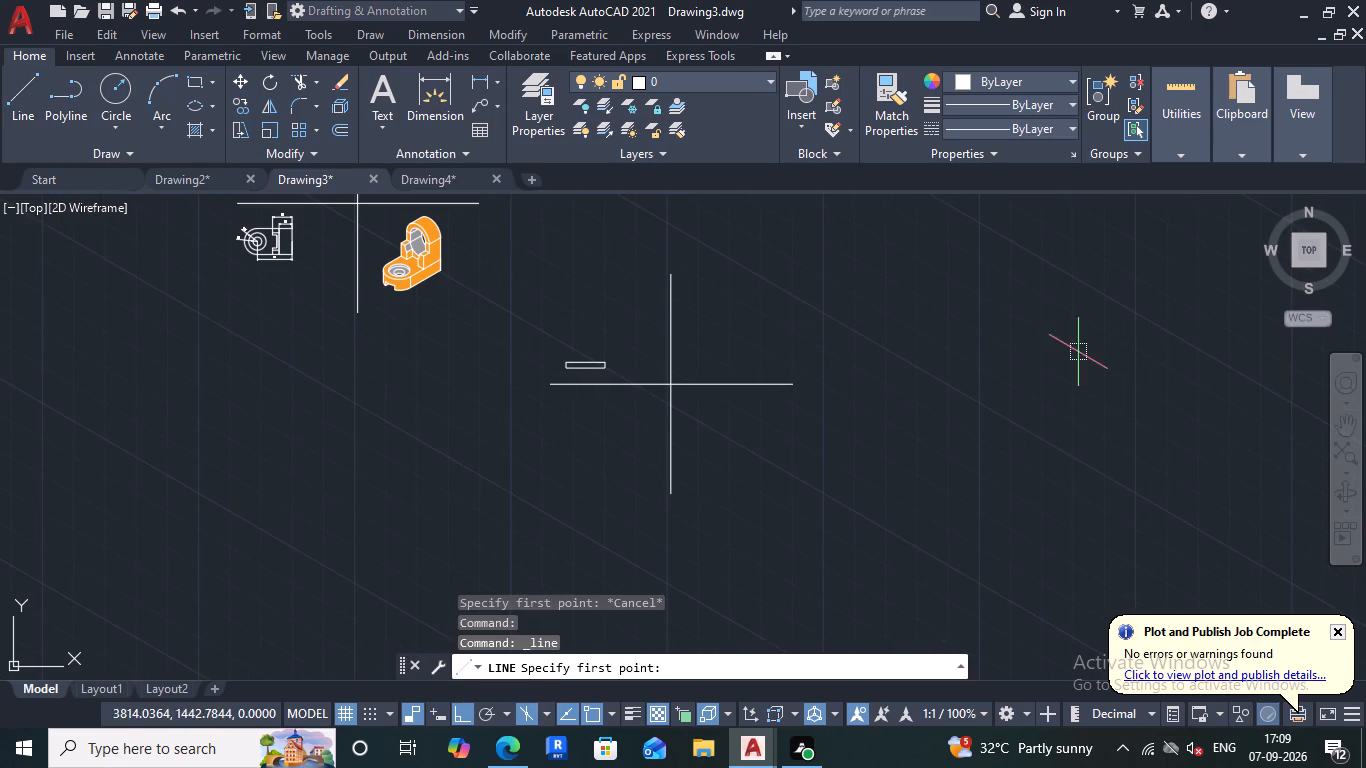
pyautogui.click(855, 279)
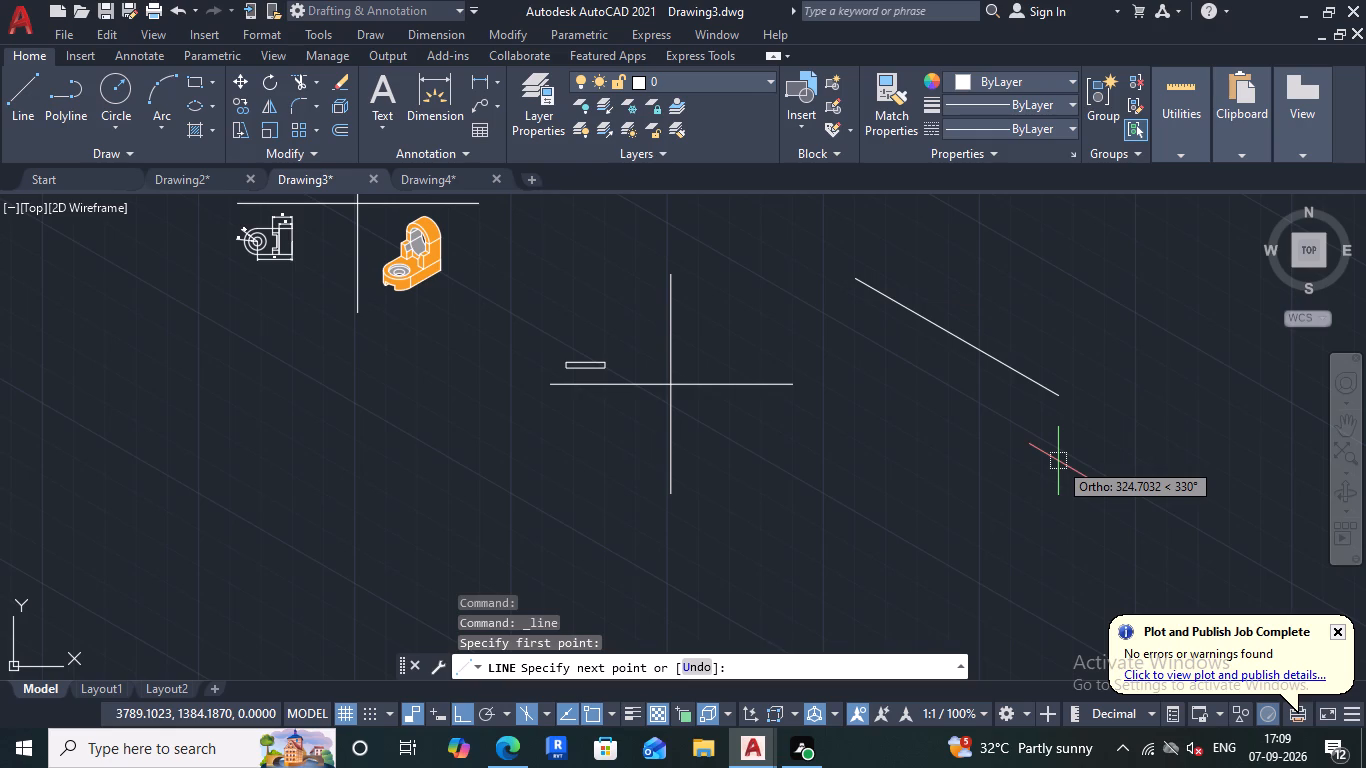
pyautogui.write('34')
pyautogui.press('Return')
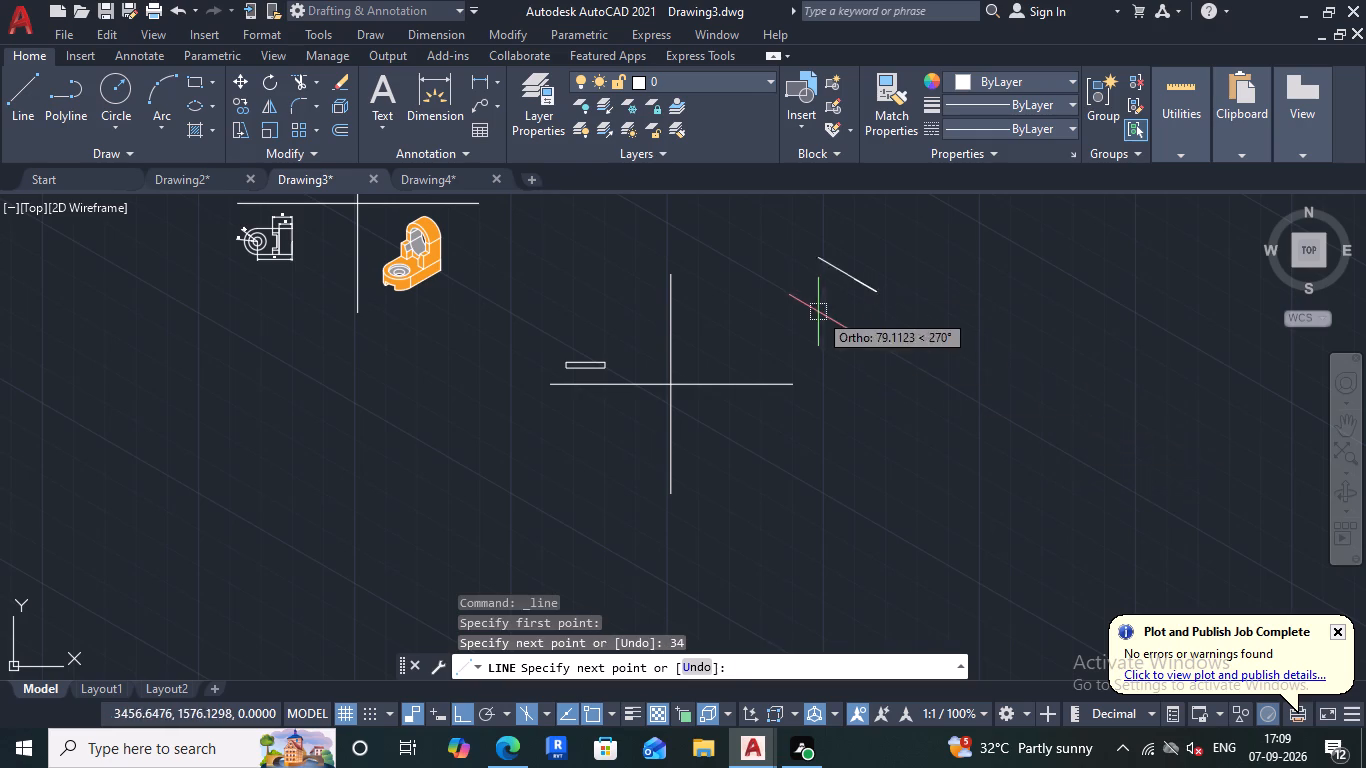
# Switch to the top isoplane and draw a 10-unit line at 30° from each end of the 34-unit line.
pyautogui.scroll(3, 901, 283)
pyautogui.scroll(-3, 907, 320)
pyautogui.scroll(4, 864, 301)
pyautogui.scroll(-1, 865, 309)
pyautogui.scroll(1, 865, 309)
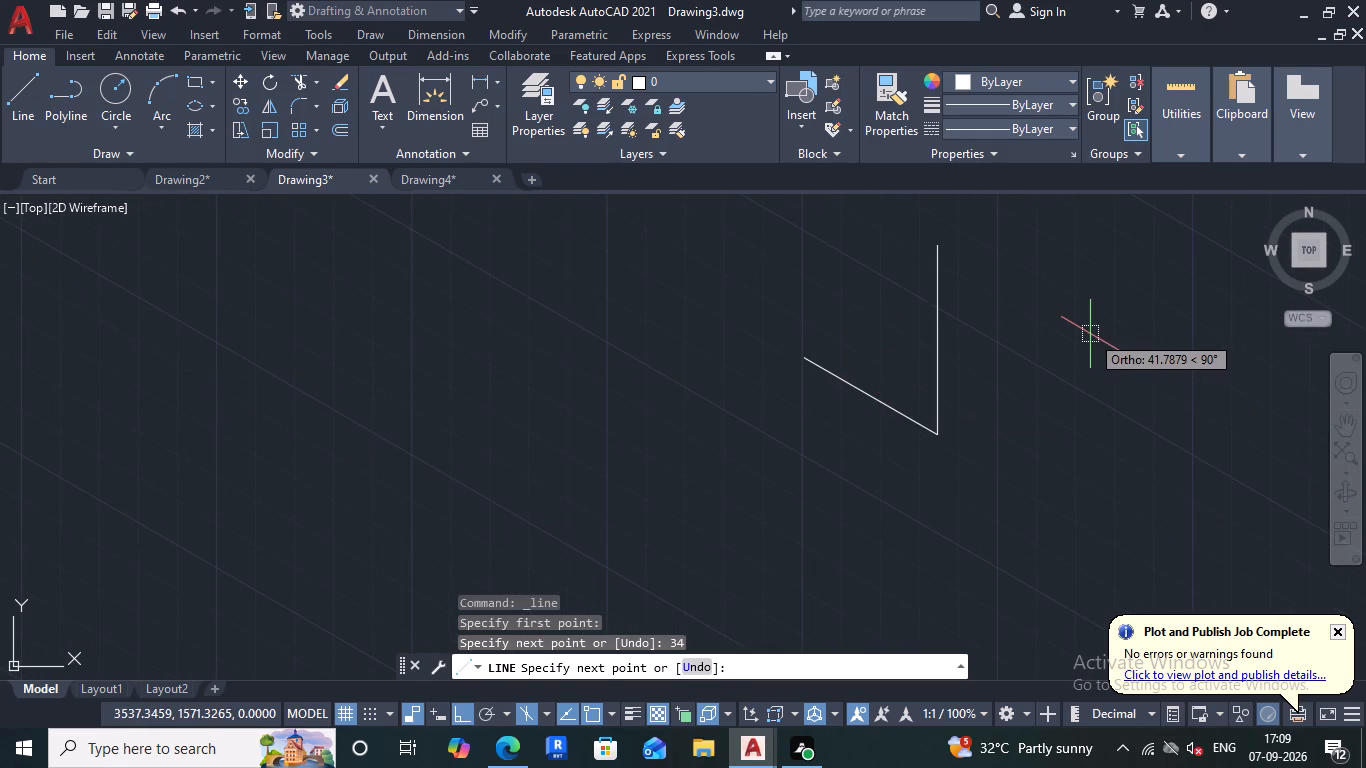
pyautogui.press('F5')
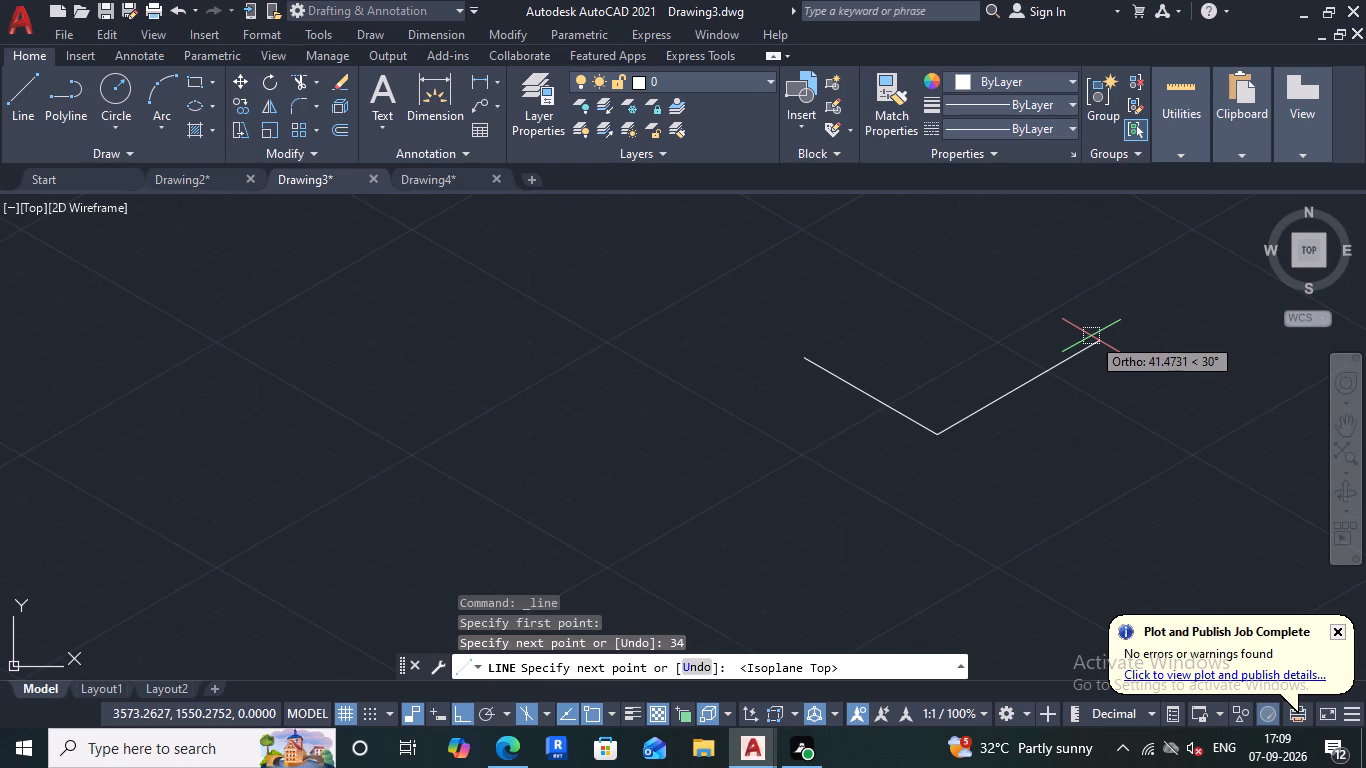
pyautogui.write('10')
pyautogui.press('Return')
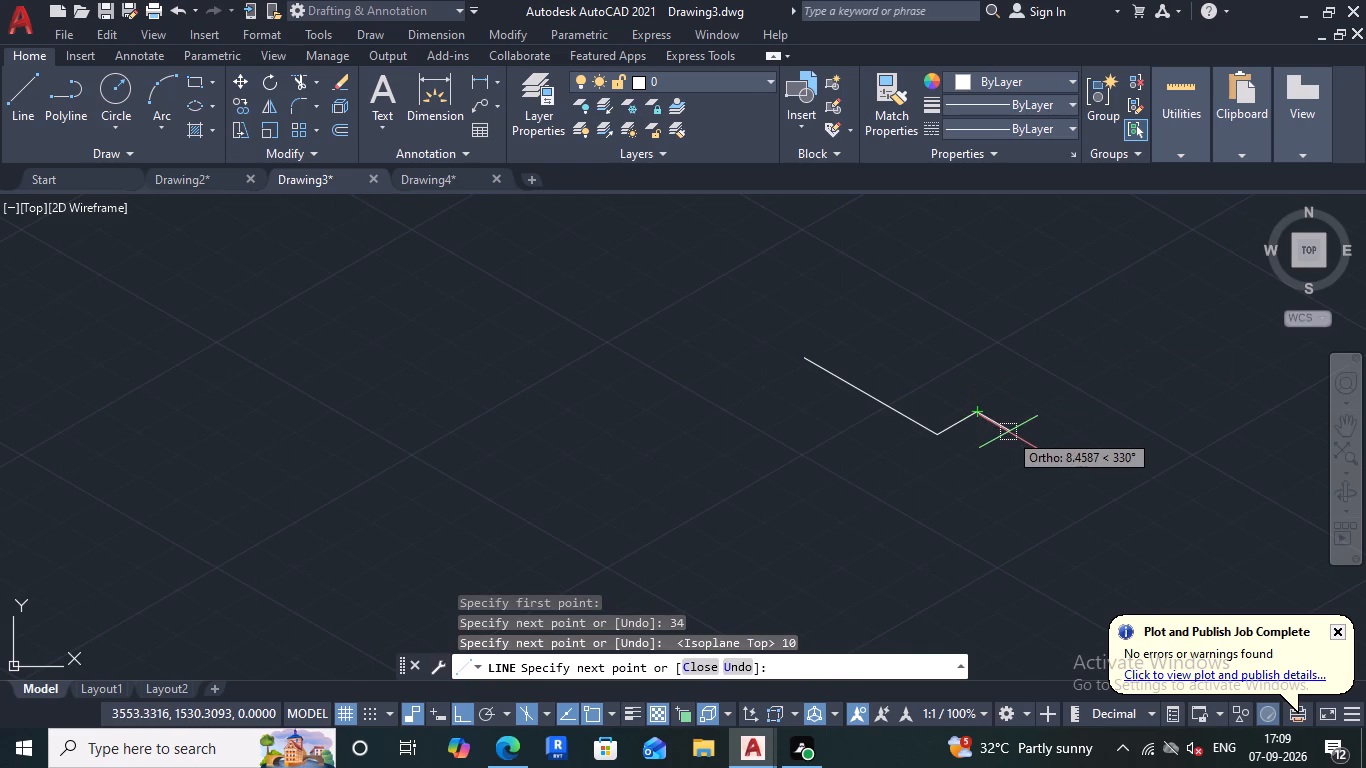
pyautogui.press('Escape')
pyautogui.press('space')
pyautogui.click(802, 358)
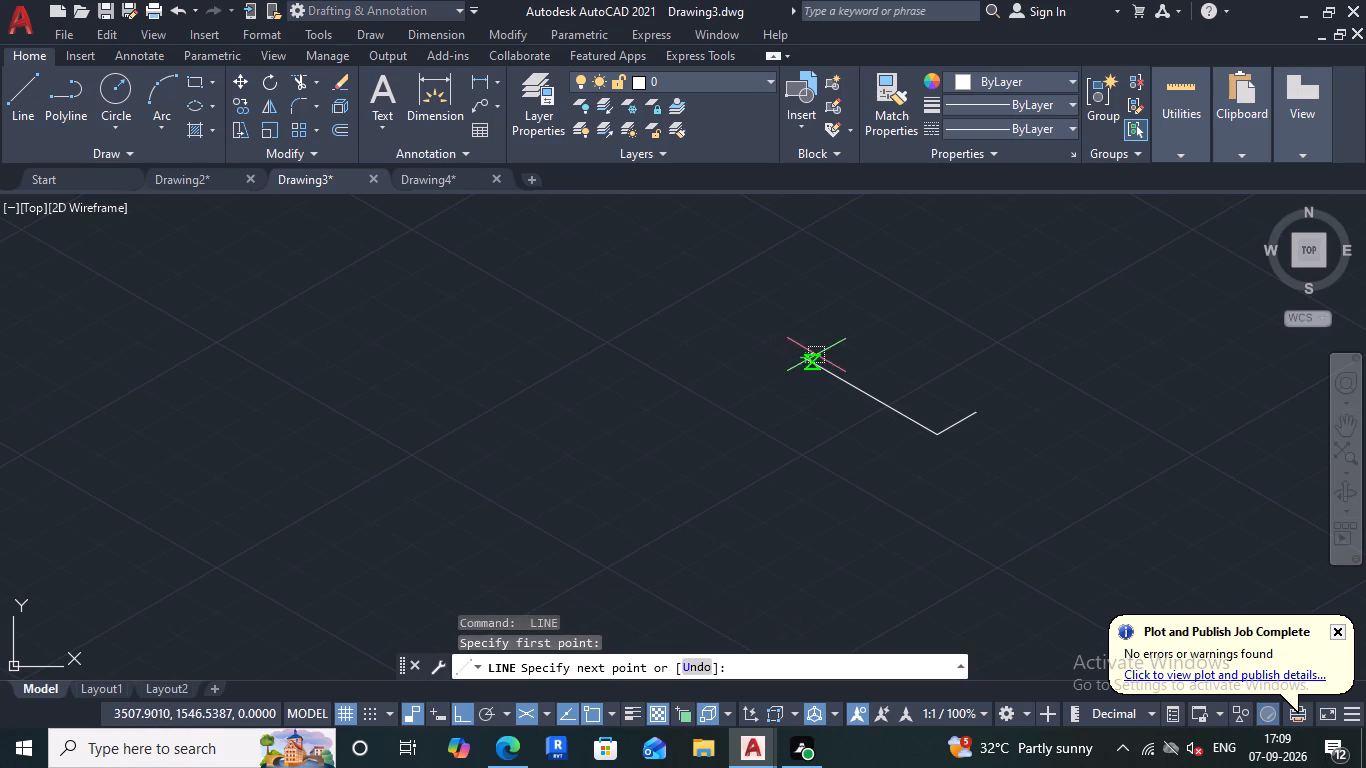
pyautogui.write('10.')
pyautogui.press('Return')
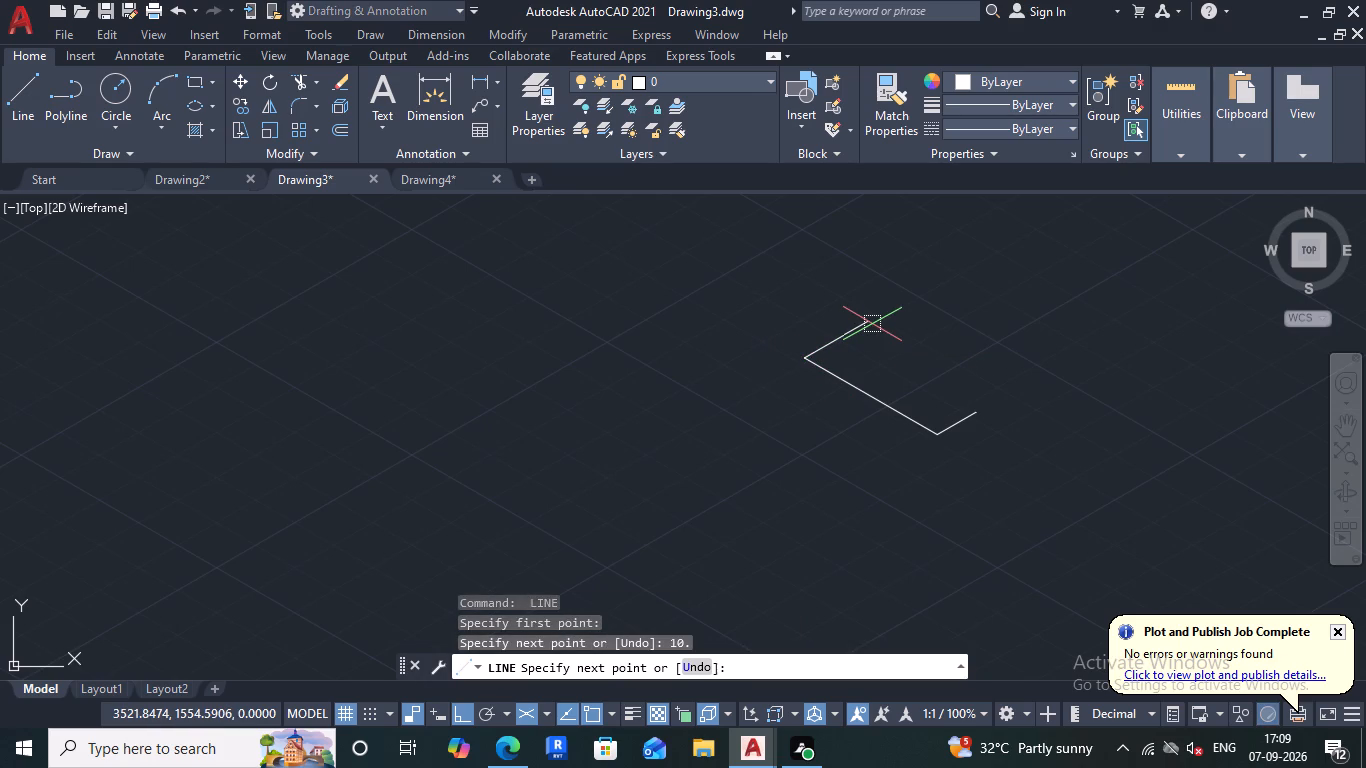
pyautogui.press('Escape')
# Draw an isocircle centred on the free end of the lower 10-unit line, with its radius reaching the corner with the 34-unit line.
pyautogui.scroll(1, 885, 331)
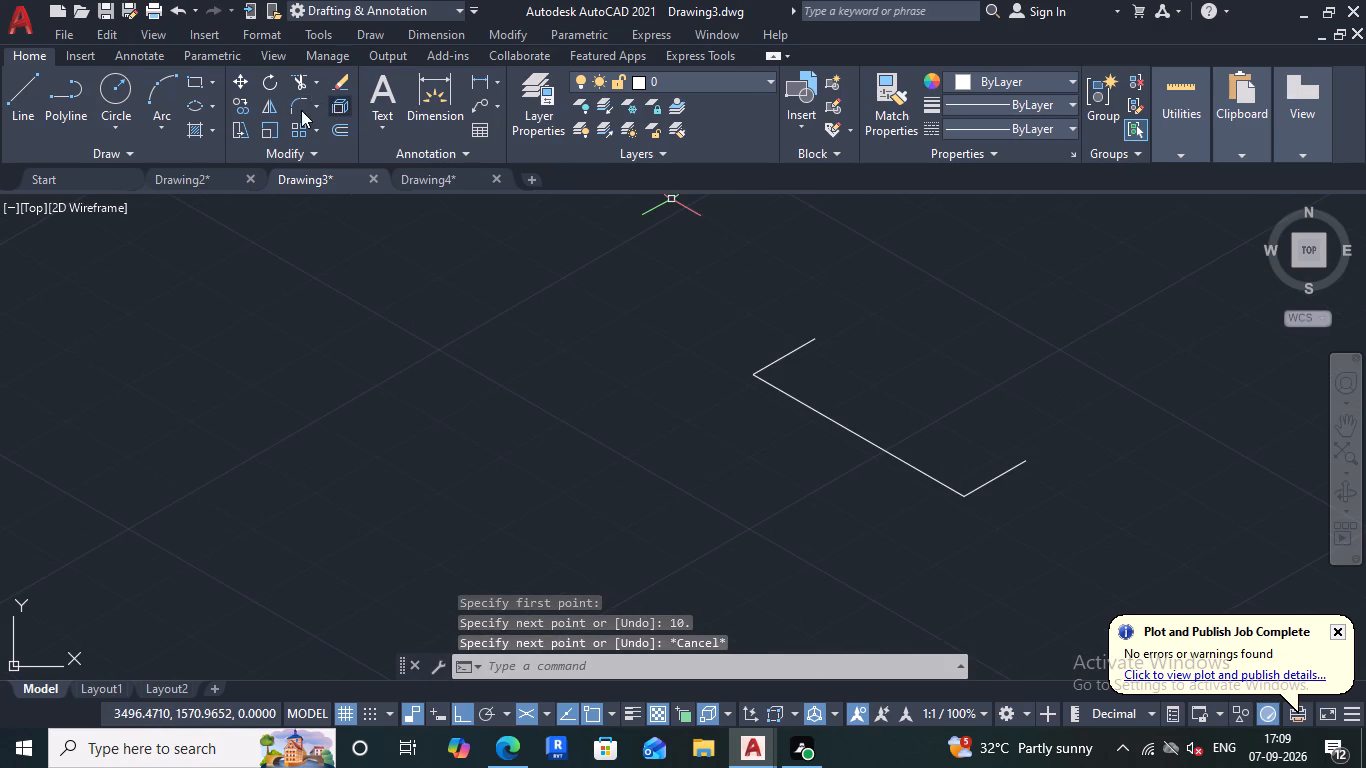
pyautogui.click(209, 109)
pyautogui.click(258, 187)
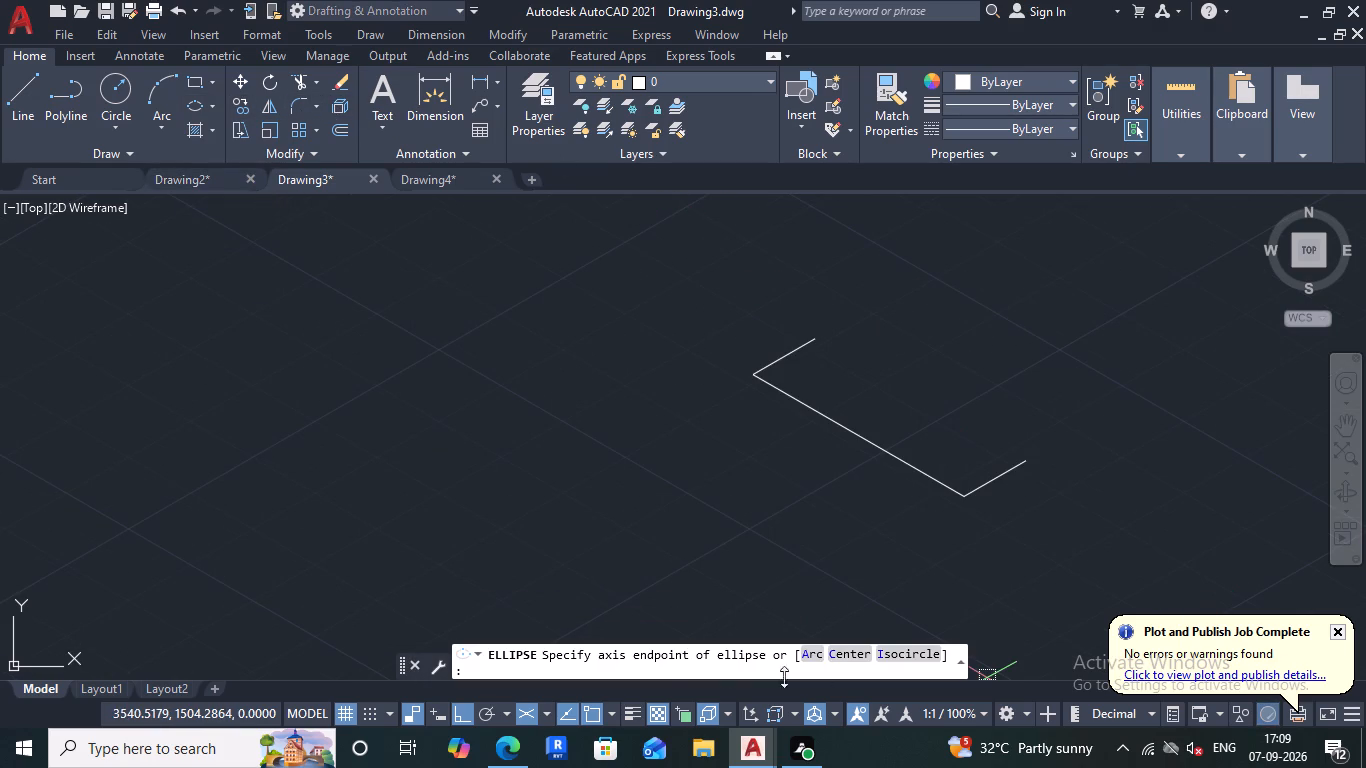
pyautogui.click(914, 645)
pyautogui.click(913, 660)
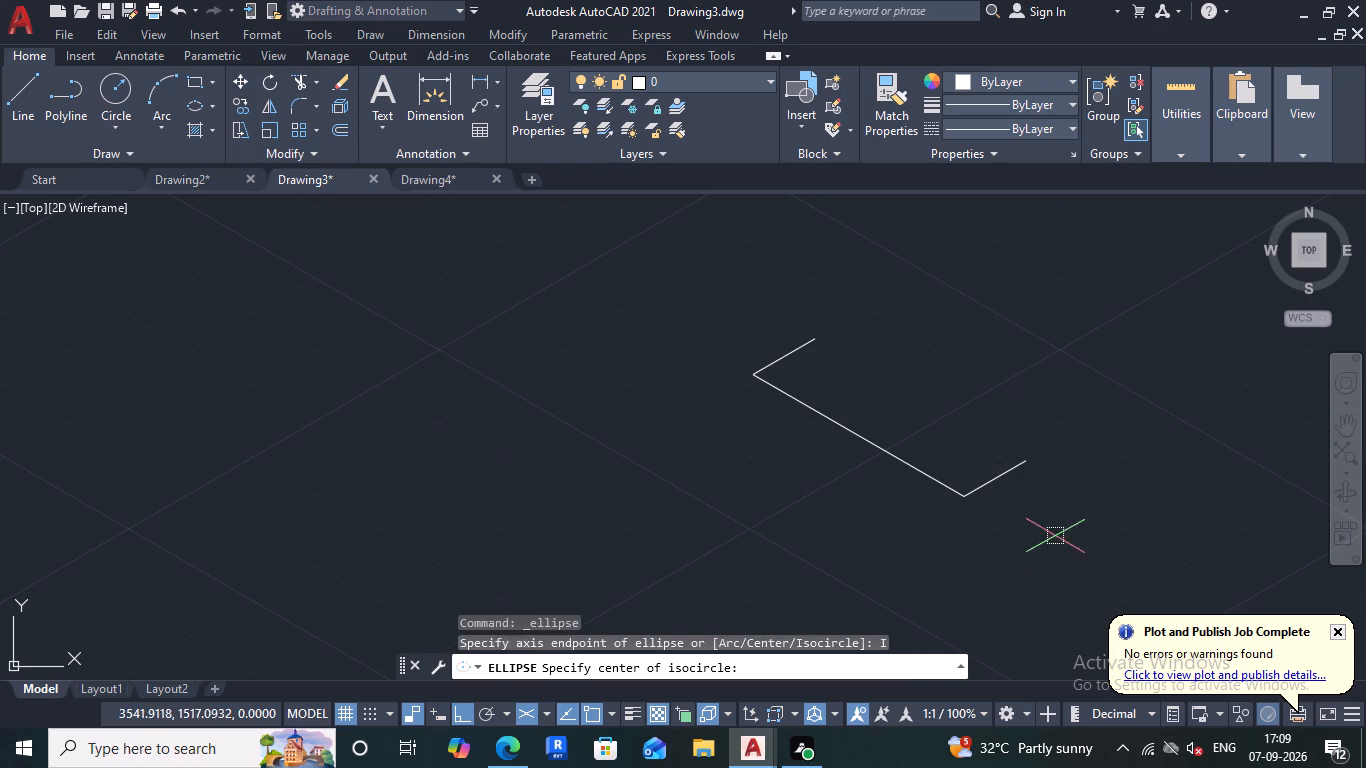
pyautogui.click(1021, 461)
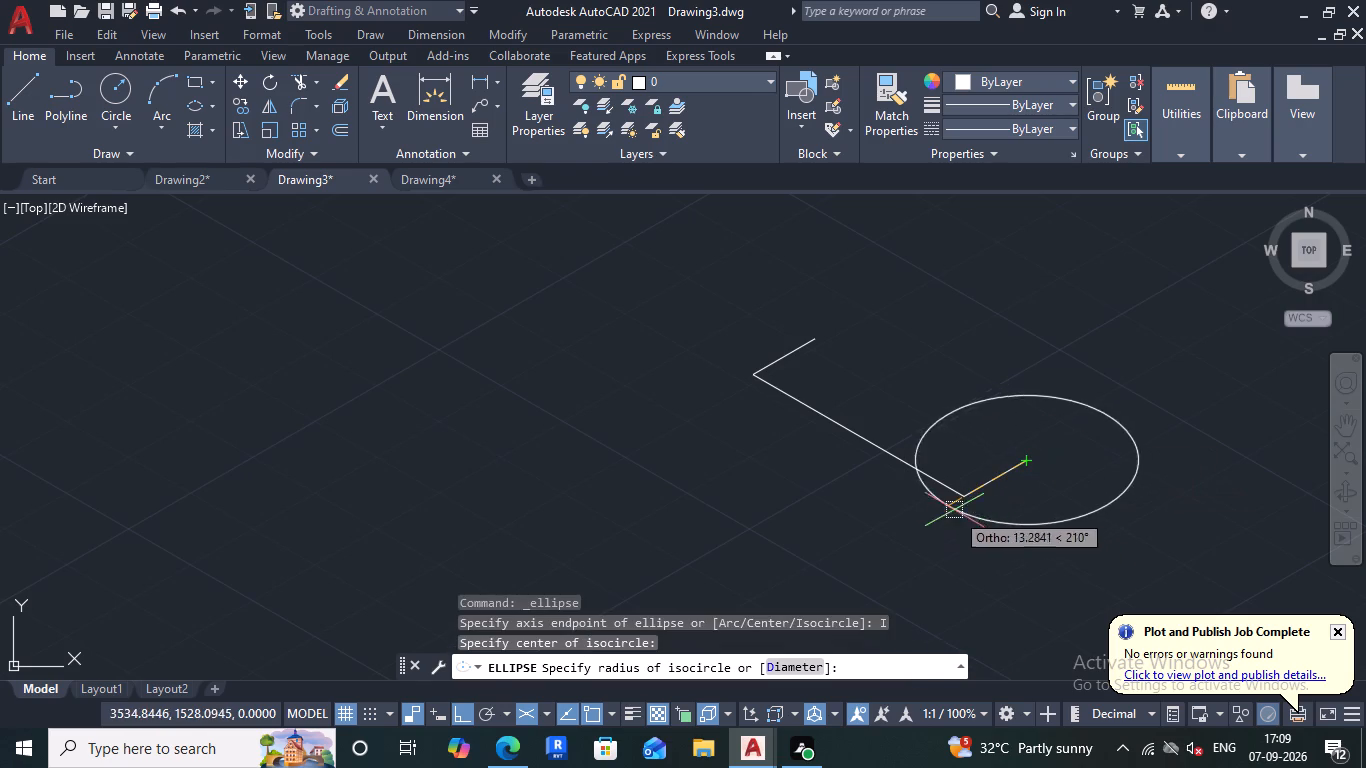
pyautogui.click(961, 499)
# Draw a matching isocircle centred on the free end of the upper 10-unit line, with its radius reaching the 34-unit line's other end.
pyautogui.press('space')
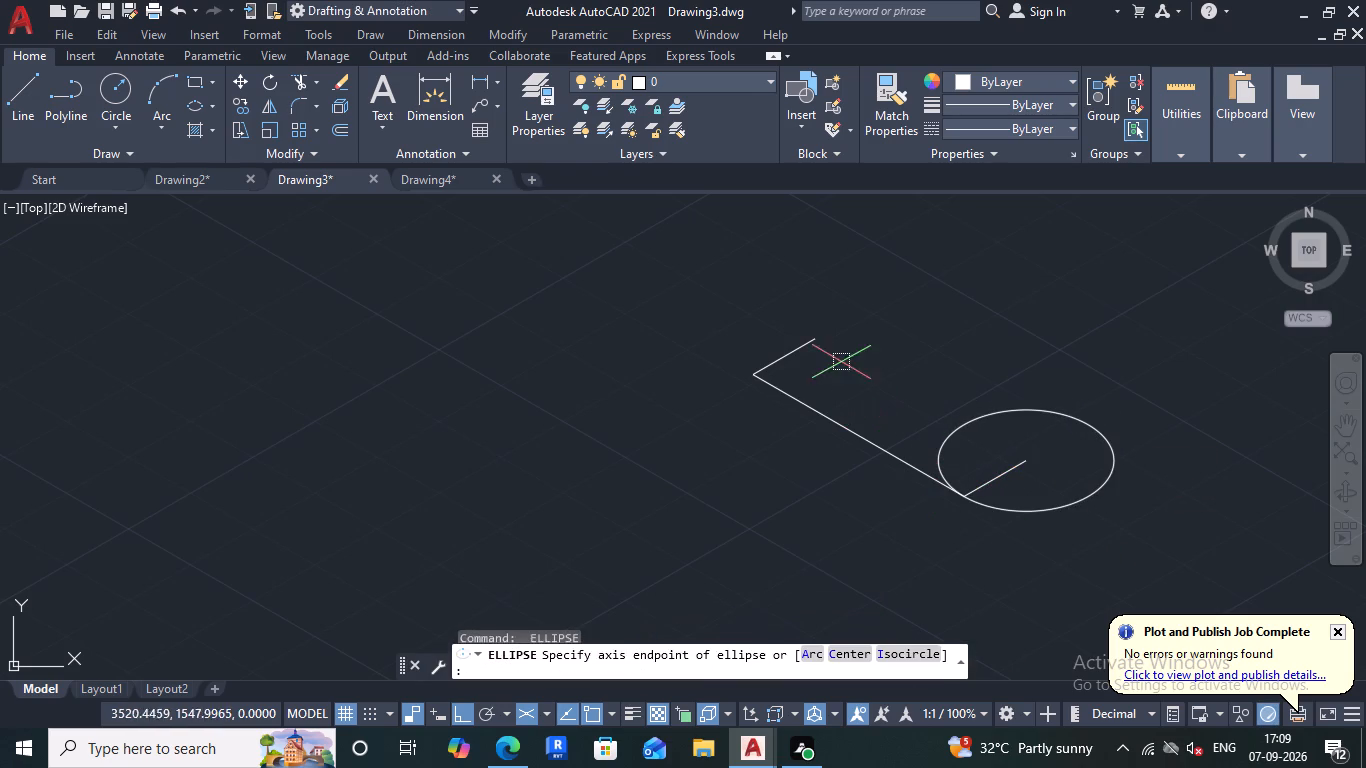
pyautogui.click(896, 651)
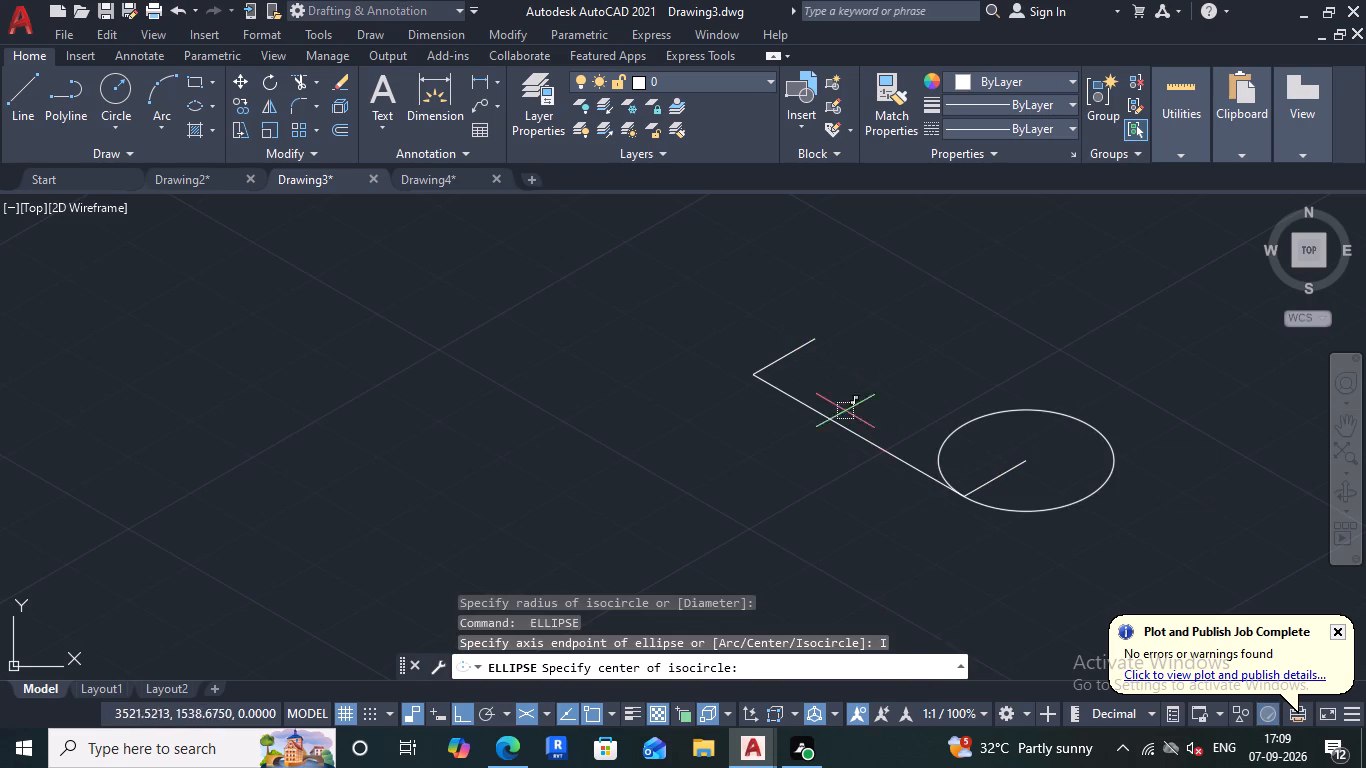
pyautogui.click(821, 341)
pyautogui.click(758, 372)
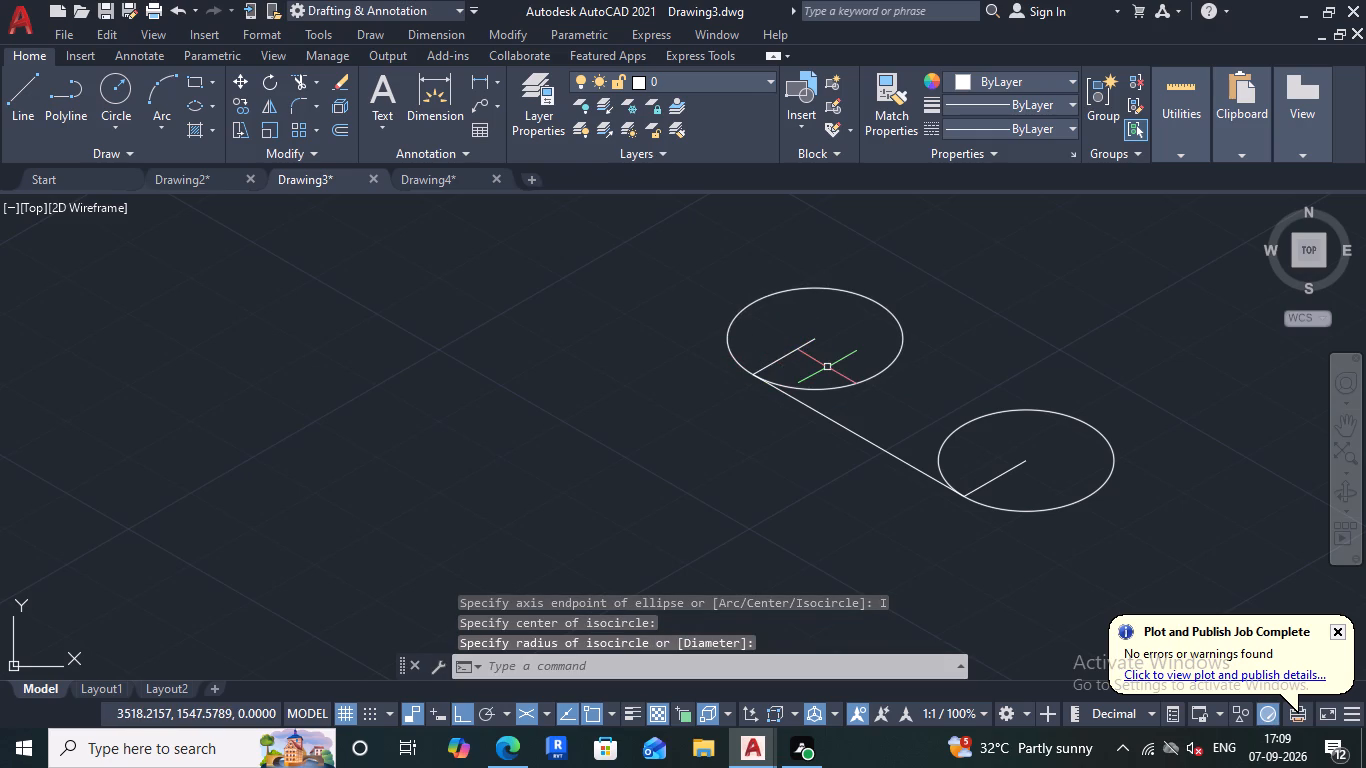
pyautogui.scroll(-2, 827, 367)
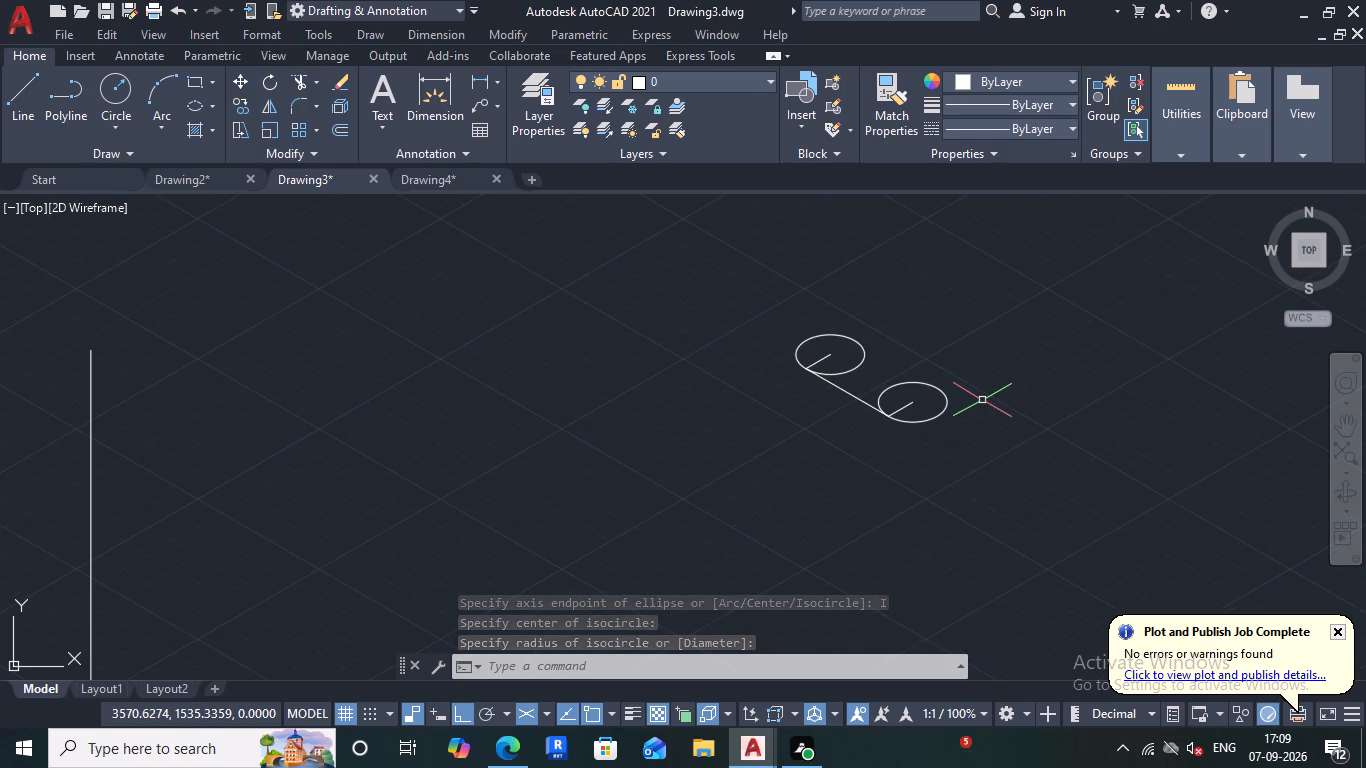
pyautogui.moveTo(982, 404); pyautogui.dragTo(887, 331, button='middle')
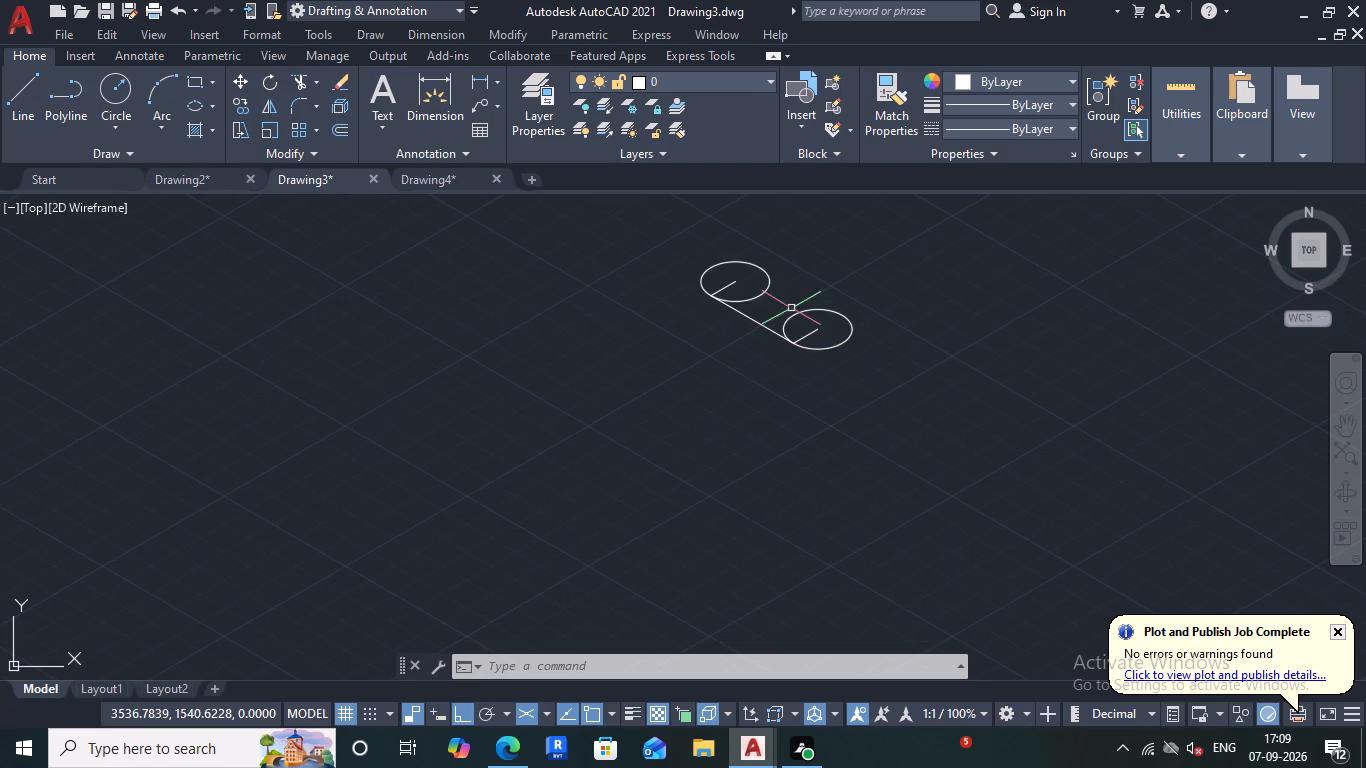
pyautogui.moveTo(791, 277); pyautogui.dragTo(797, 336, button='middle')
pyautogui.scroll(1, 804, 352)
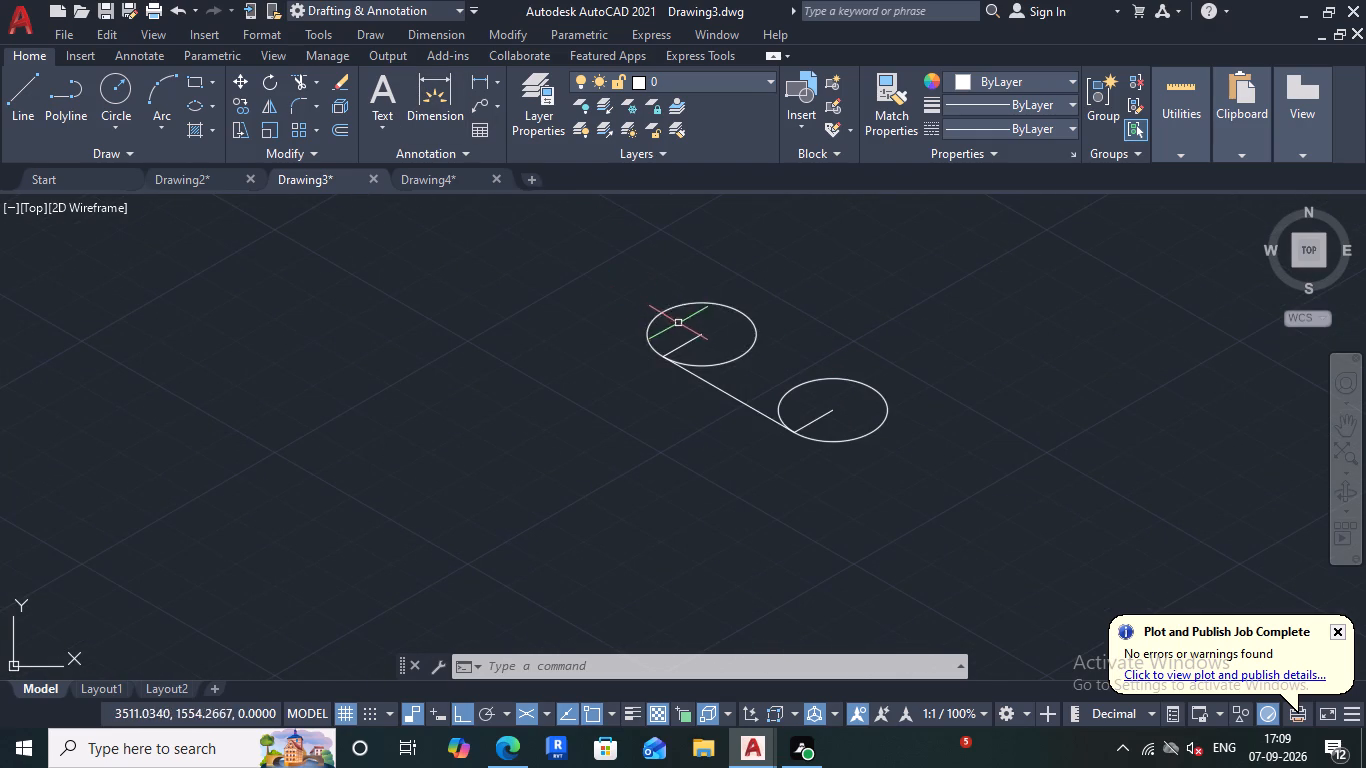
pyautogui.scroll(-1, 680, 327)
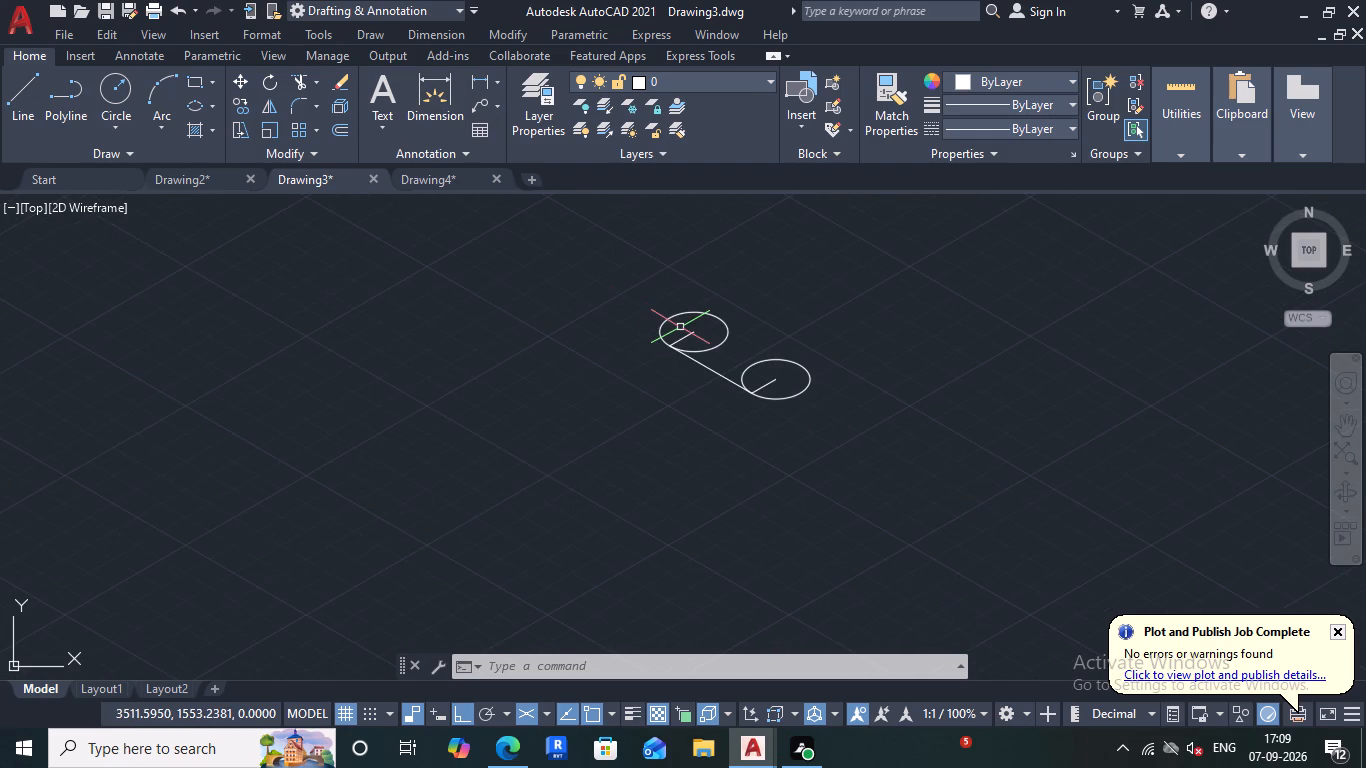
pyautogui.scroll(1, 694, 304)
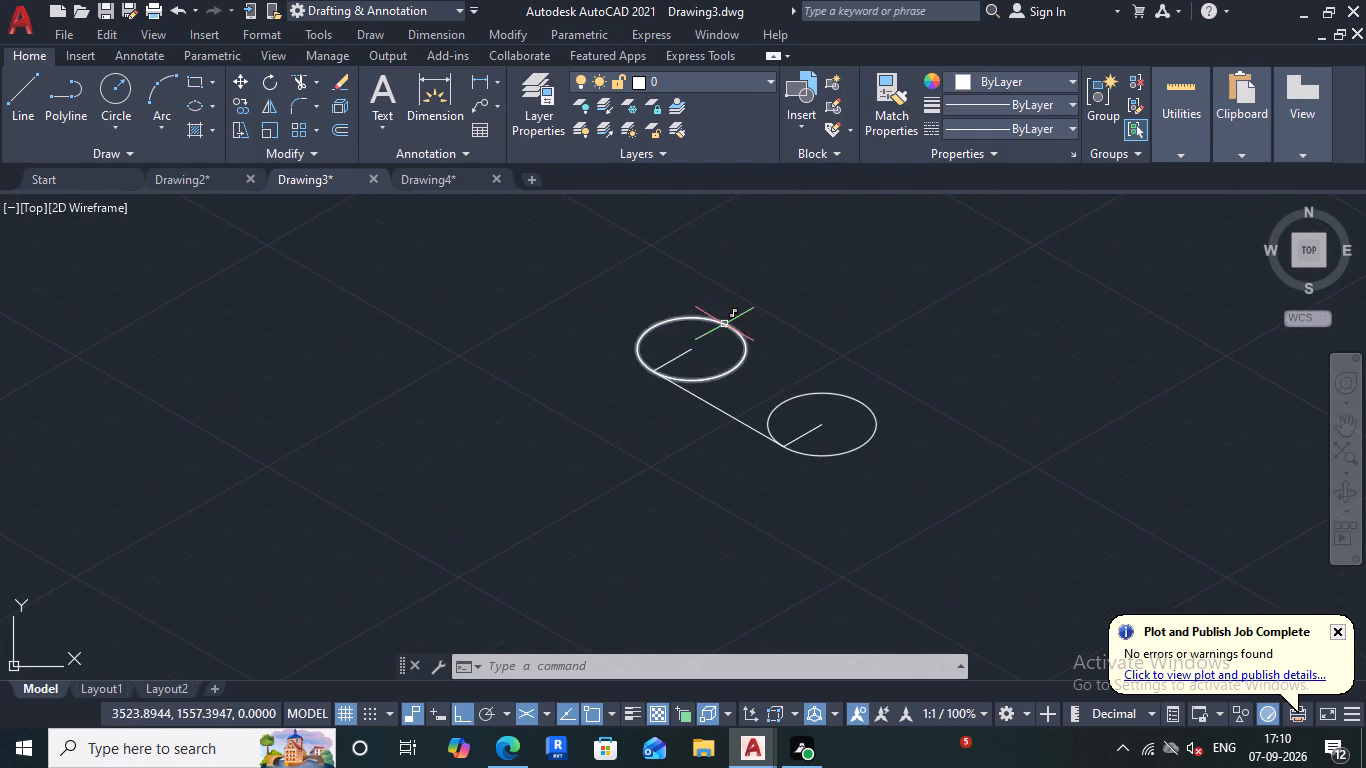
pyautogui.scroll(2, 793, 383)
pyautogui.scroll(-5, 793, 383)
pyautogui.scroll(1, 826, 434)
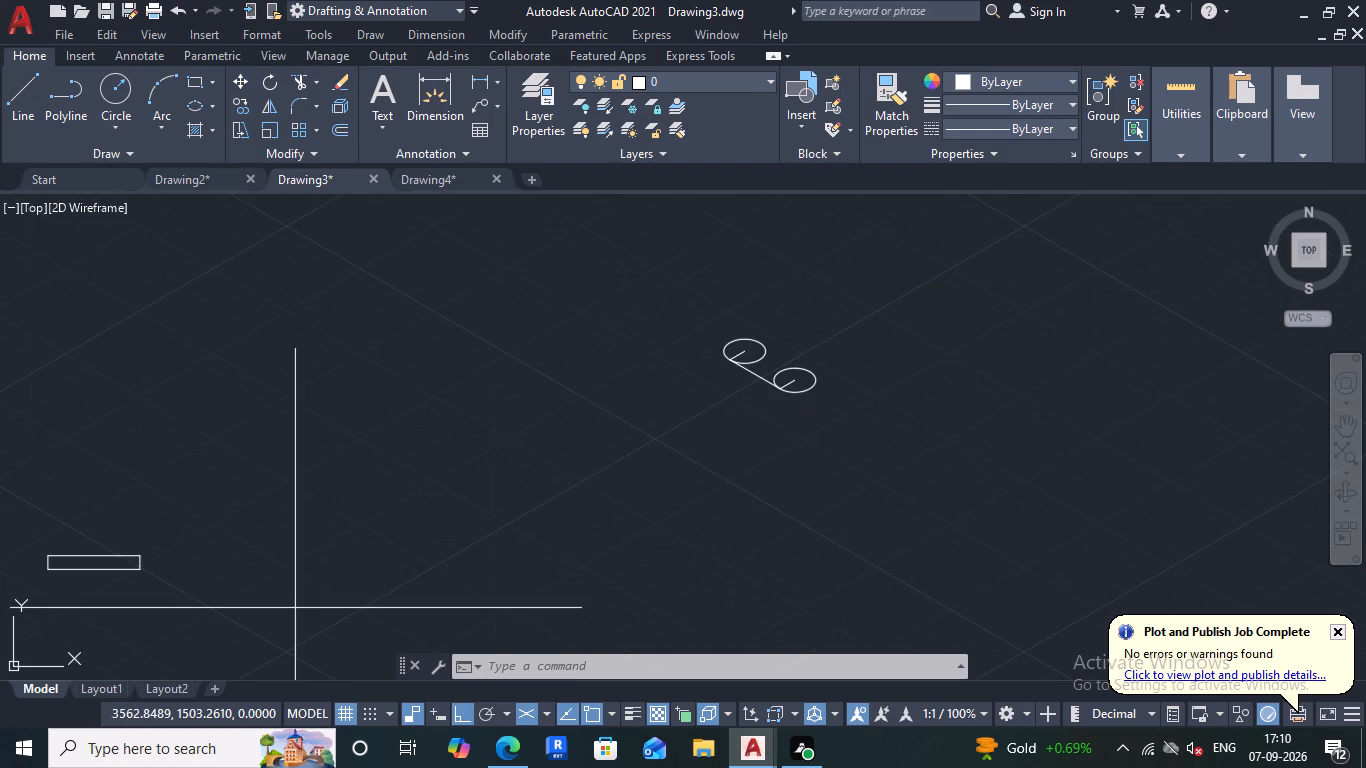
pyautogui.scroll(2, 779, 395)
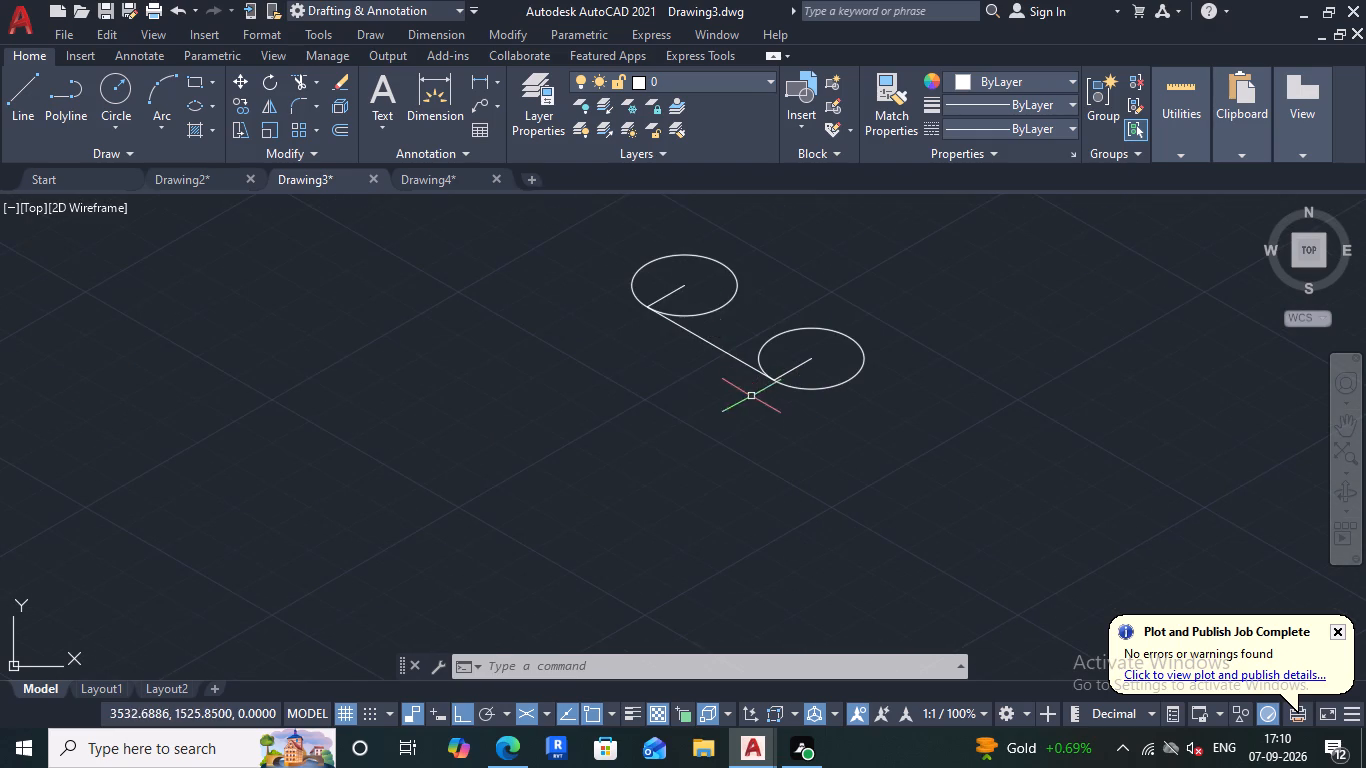
# Extend the 10-unit line inside each isocircle through the centre to the far side of its isocircle.
pyautogui.moveTo(707, 285); pyautogui.dragTo(708, 297, button='middle')
pyautogui.scroll(3, 713, 288)
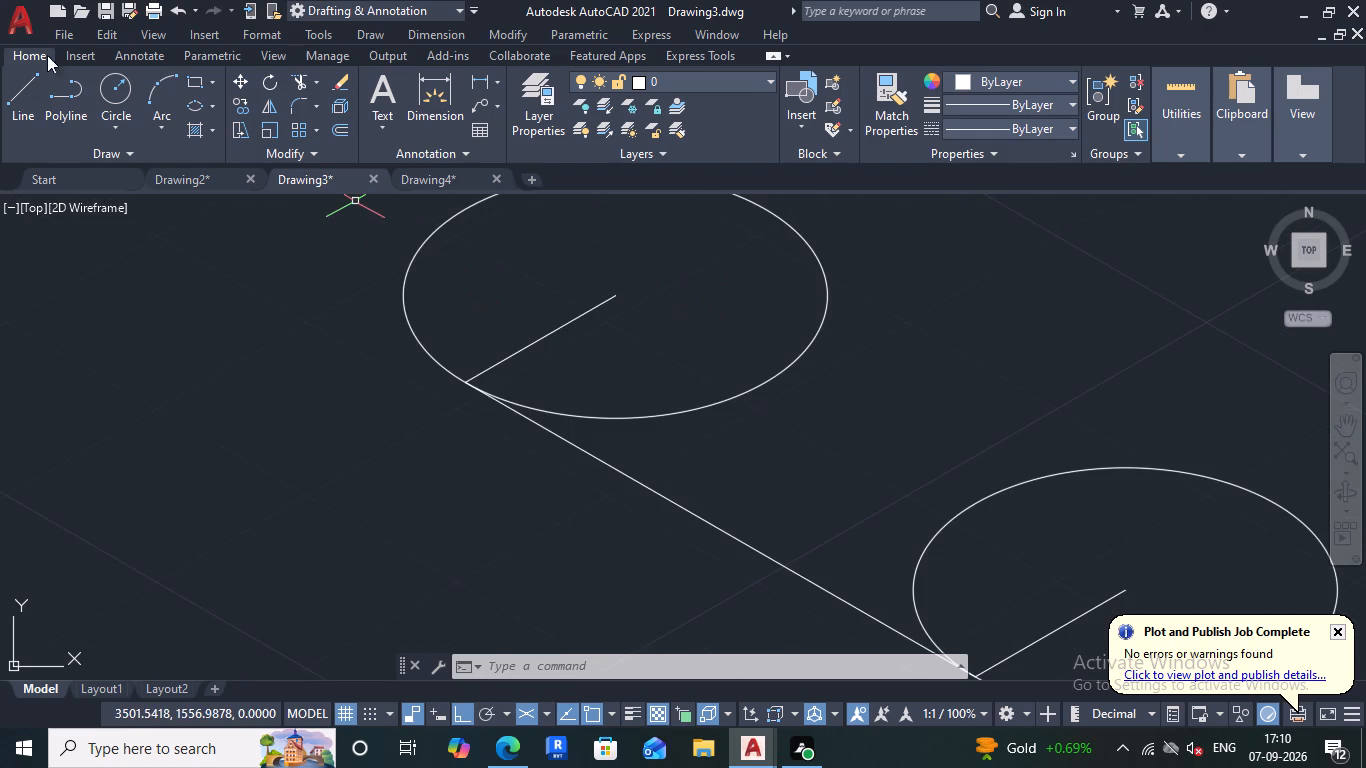
pyautogui.click(295, 81)
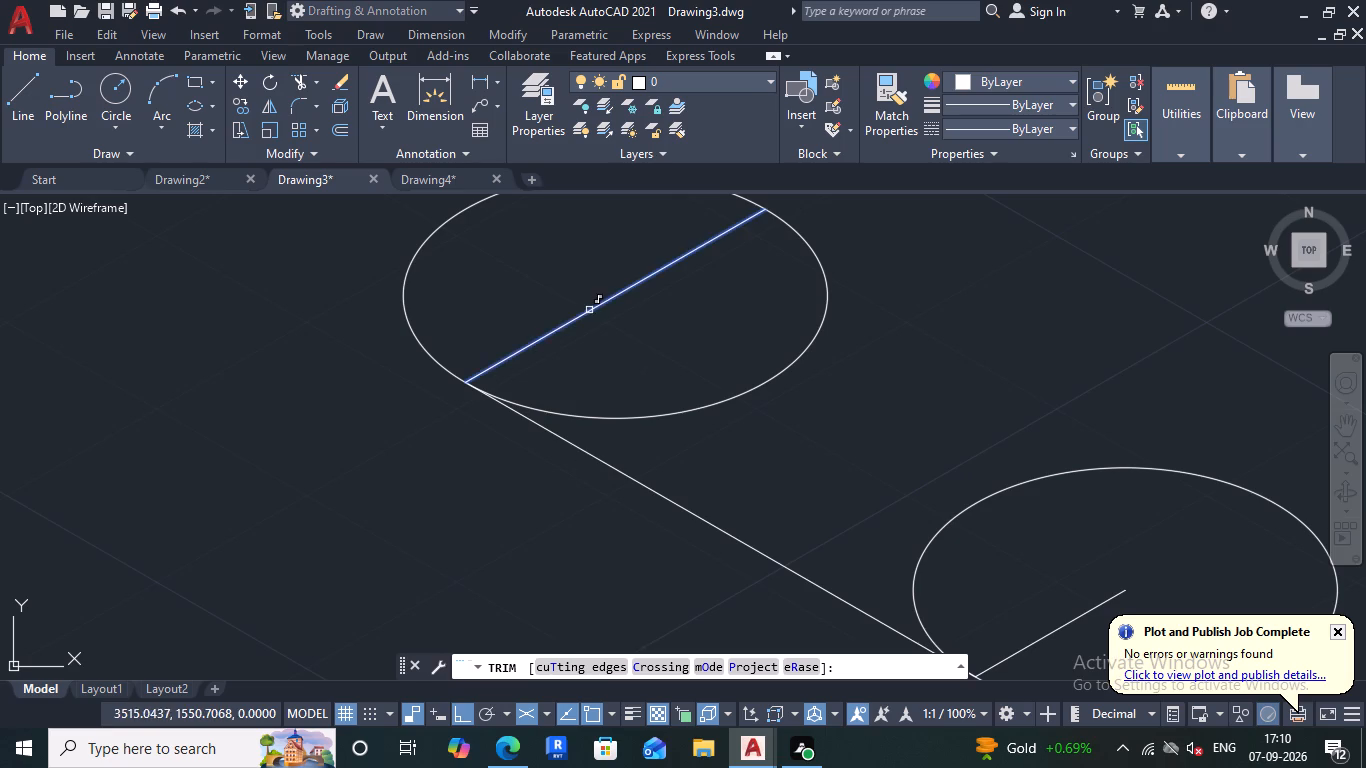
pyautogui.keyDown('shift'); pyautogui.click(591, 308); pyautogui.keyUp('shift')
pyautogui.scroll(-3, 1188, 458)
pyautogui.scroll(2, 1154, 502)
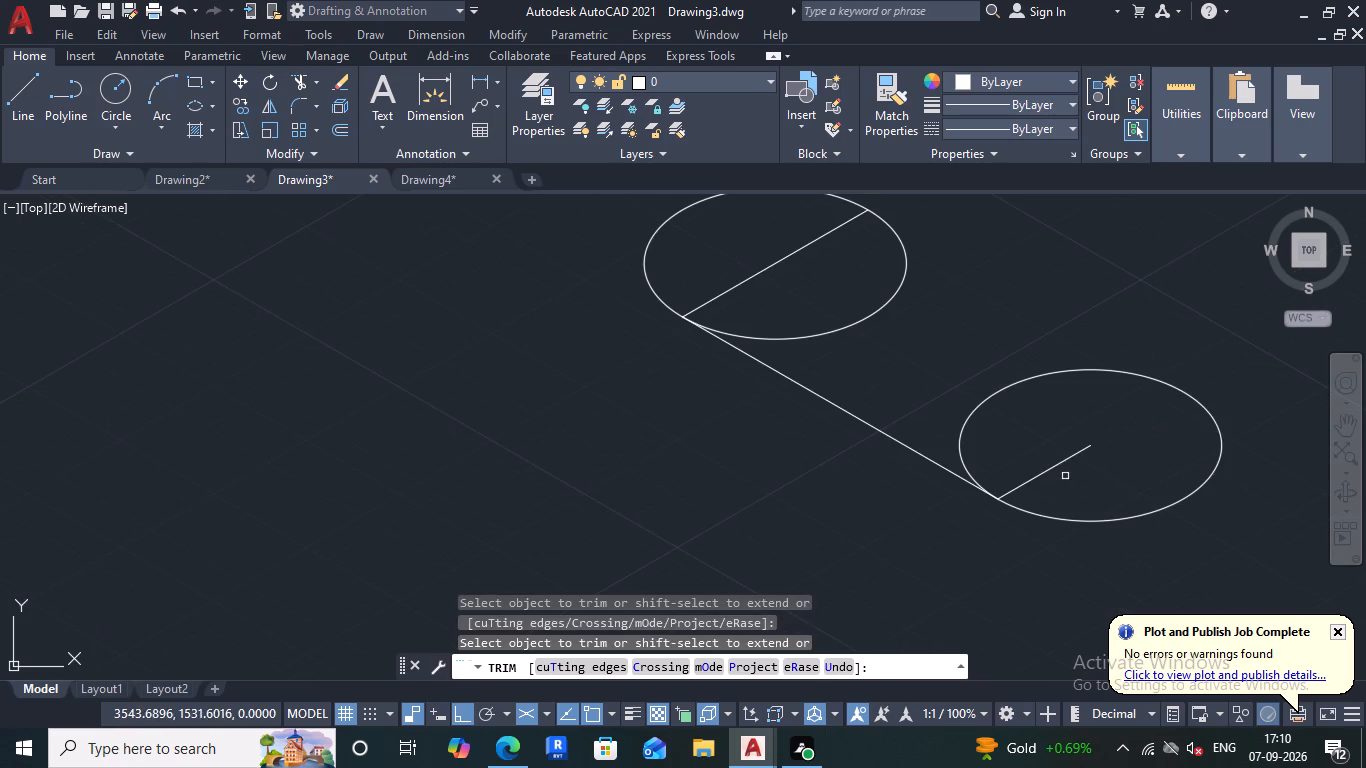
pyautogui.keyDown('shift'); pyautogui.click(1060, 465); pyautogui.keyUp('shift')
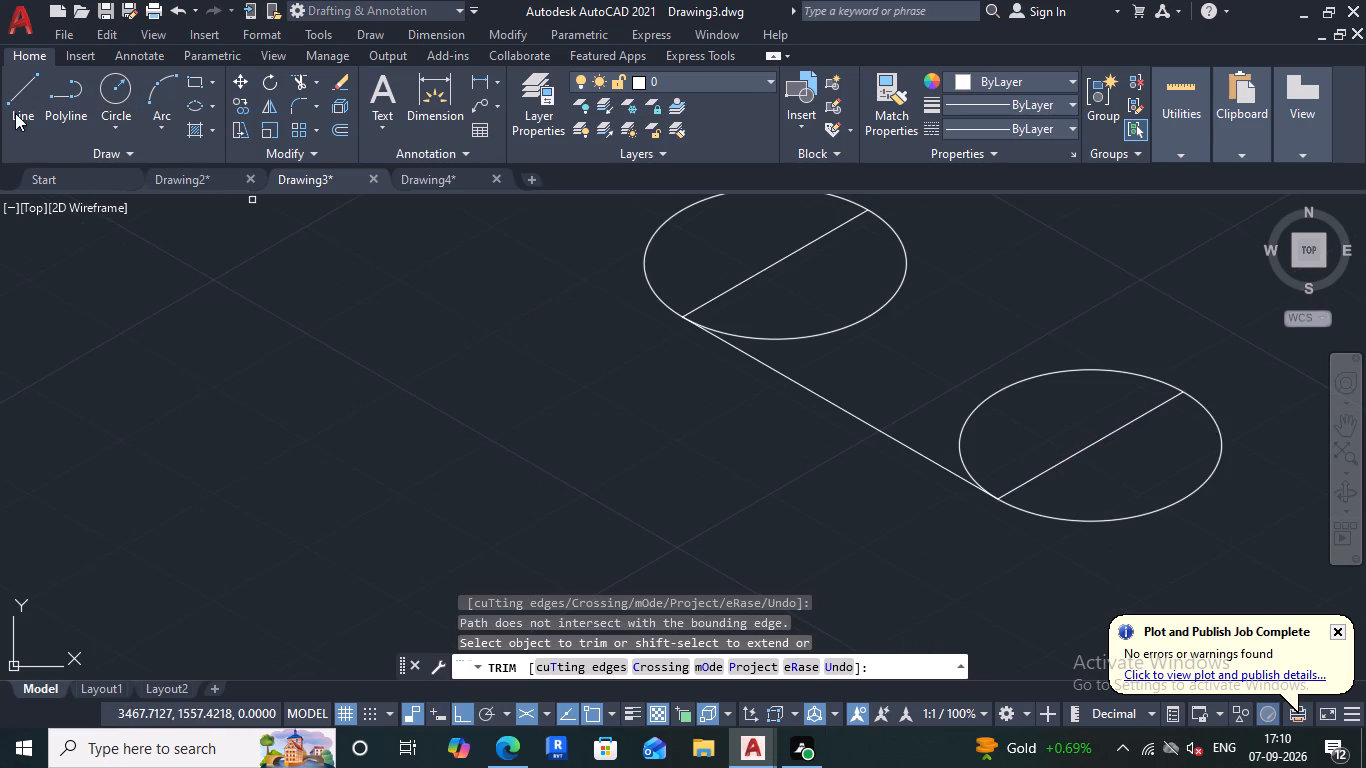
# Draw a line from each isocircle's centre out past its edge, at 330° from the lower centre and 150° from the upper centre.
pyautogui.click(14, 101)
pyautogui.click(1090, 449)
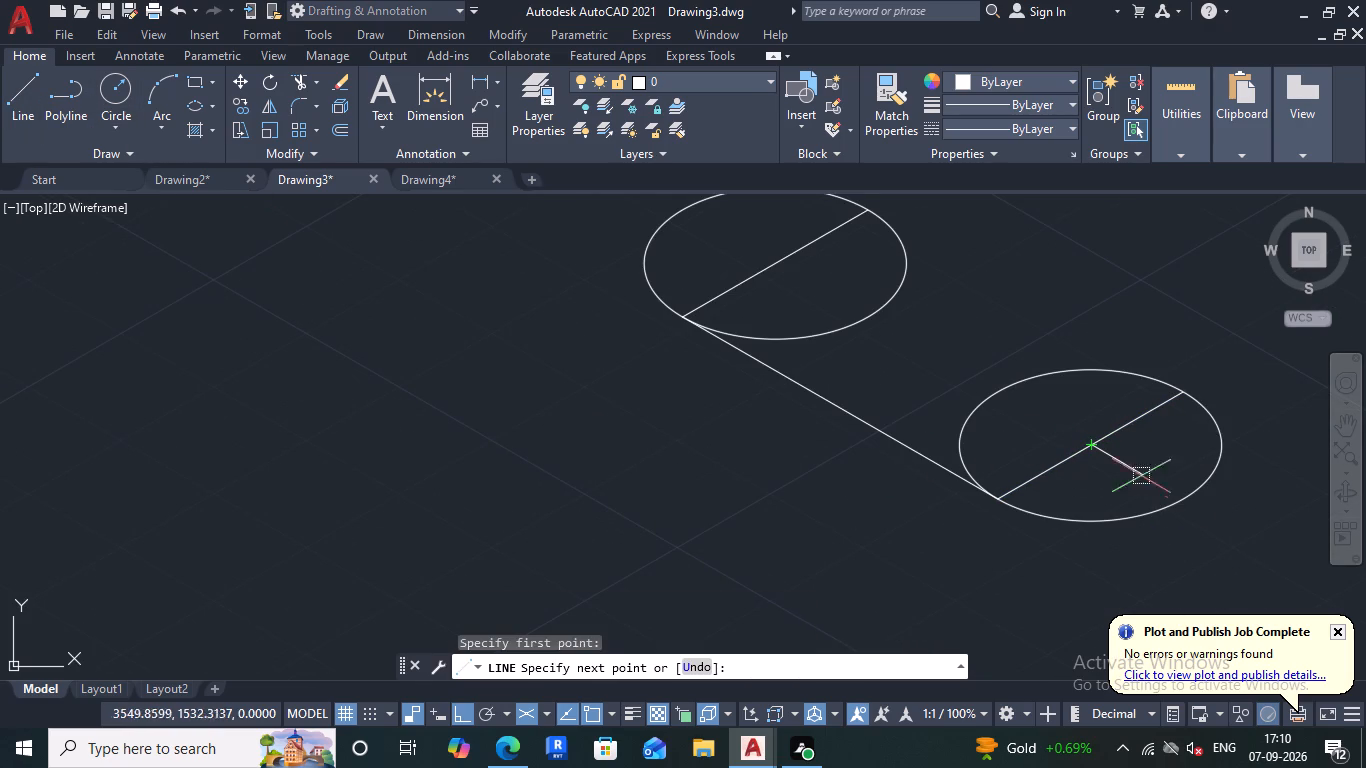
pyautogui.click(1215, 536)
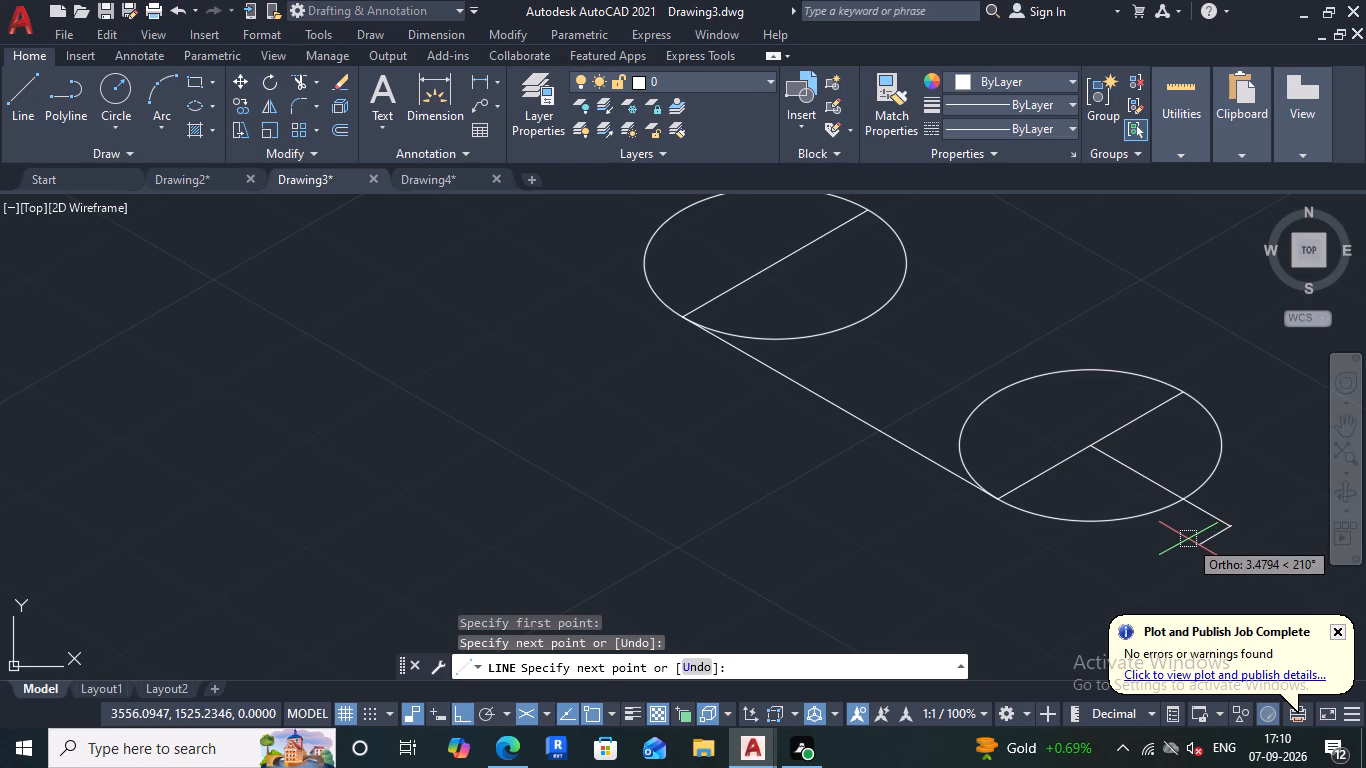
pyautogui.press('Escape')
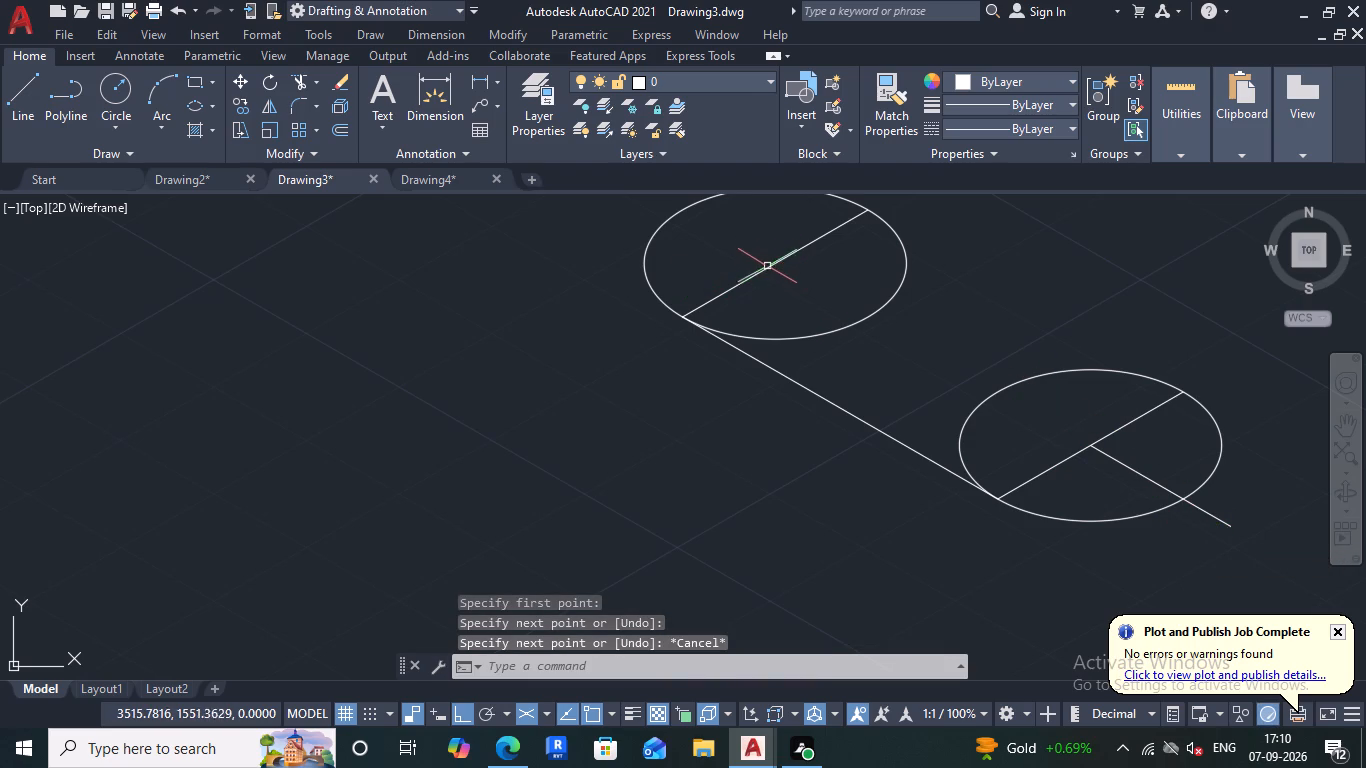
pyautogui.moveTo(767, 274); pyautogui.dragTo(789, 353, button='middle')
pyautogui.press('space')
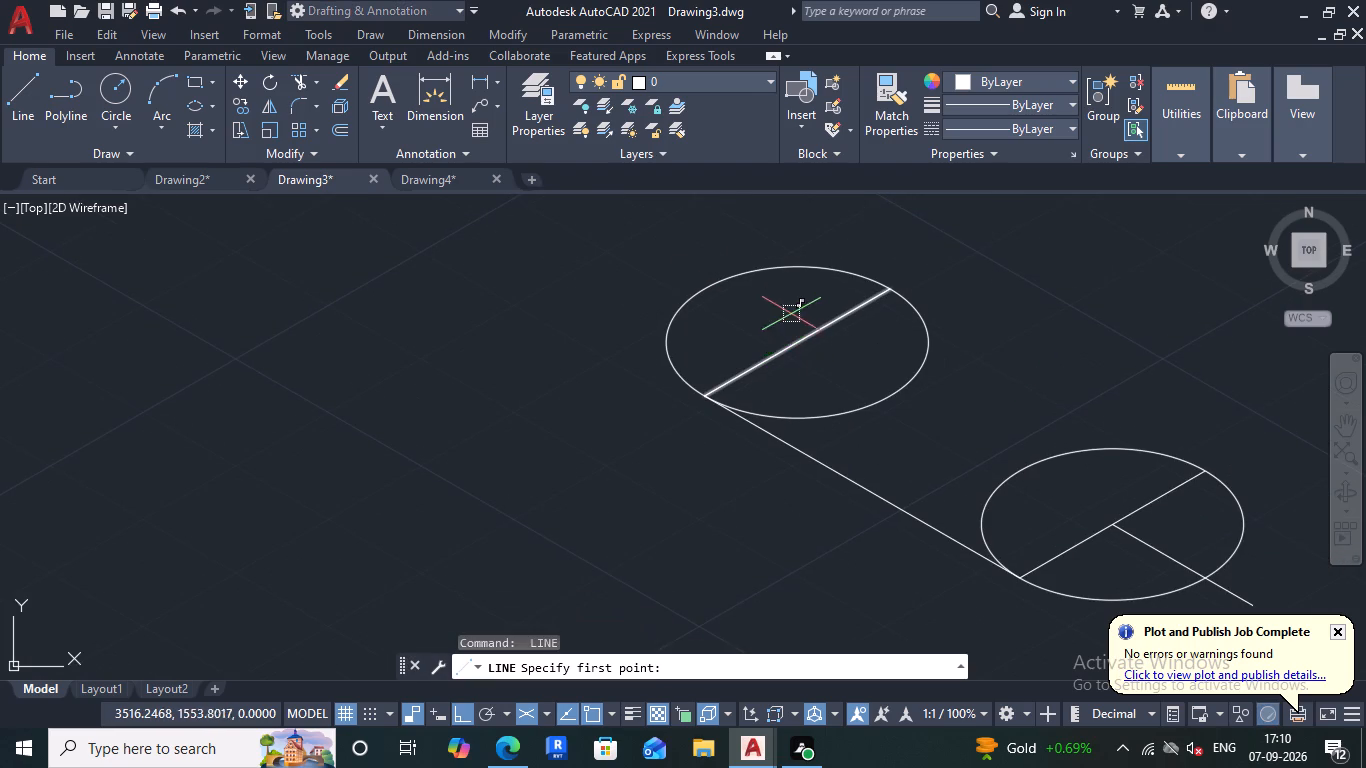
pyautogui.click(789, 349)
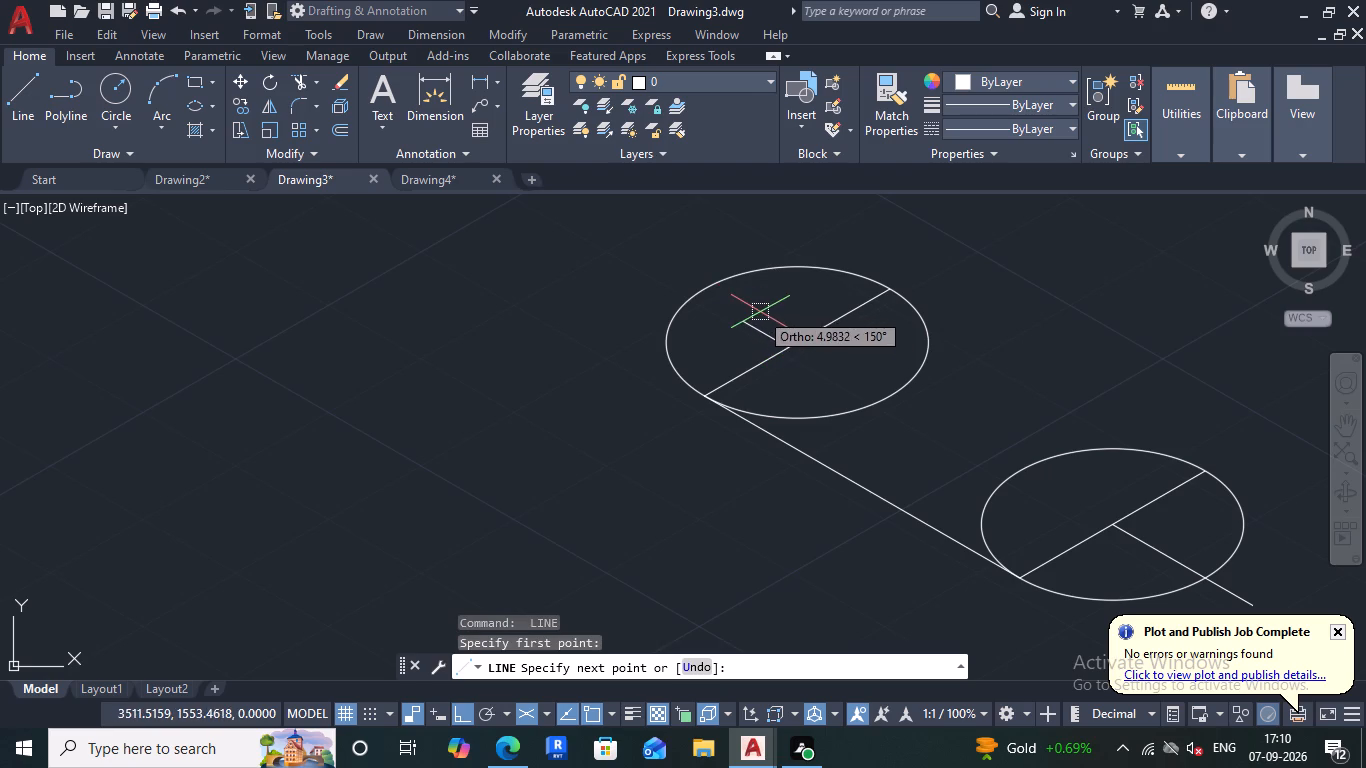
pyautogui.press('Escape')
pyautogui.press('space')
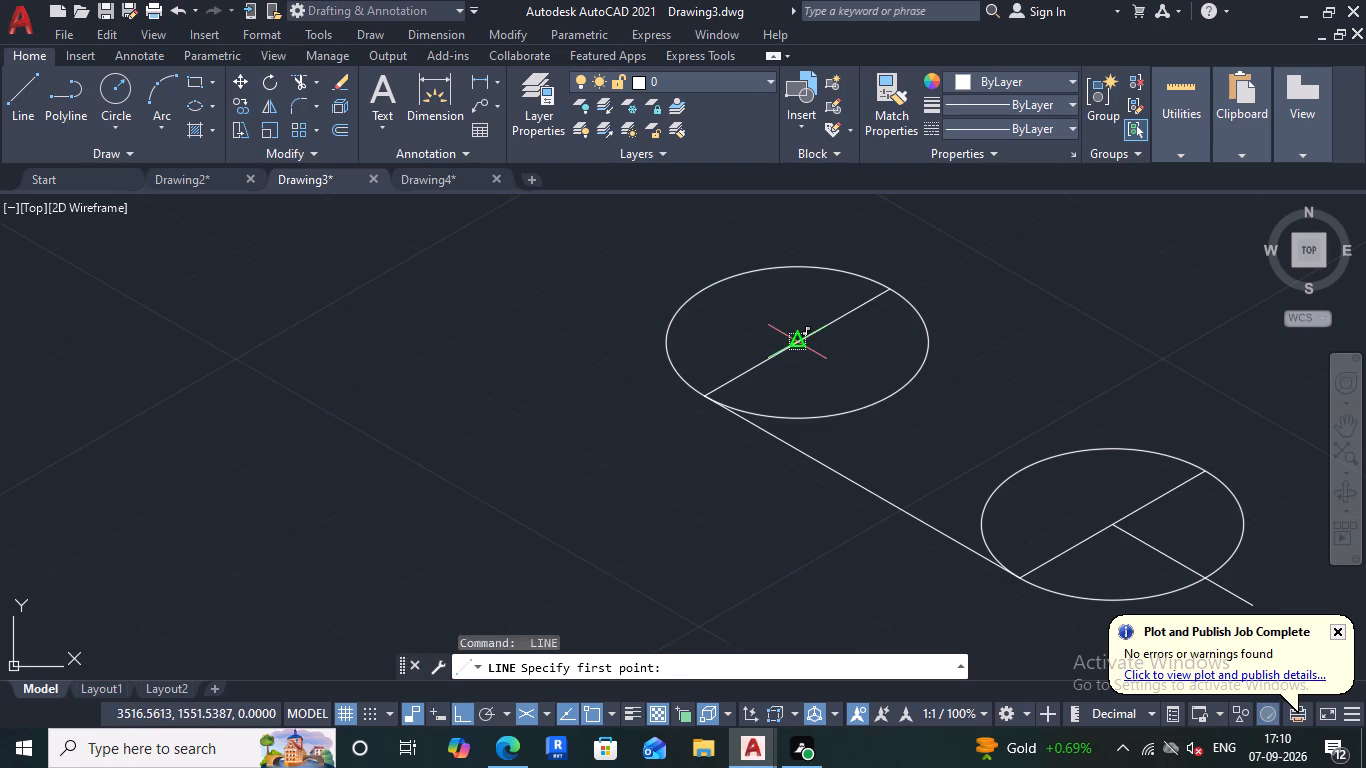
pyautogui.click(798, 343)
pyautogui.click(665, 265)
pyautogui.press('Escape')
# Trim both isocircles, keeping only the corner arcs between the 34-unit line's ends and the outward centre lines.
pyautogui.scroll(-1, 683, 272)
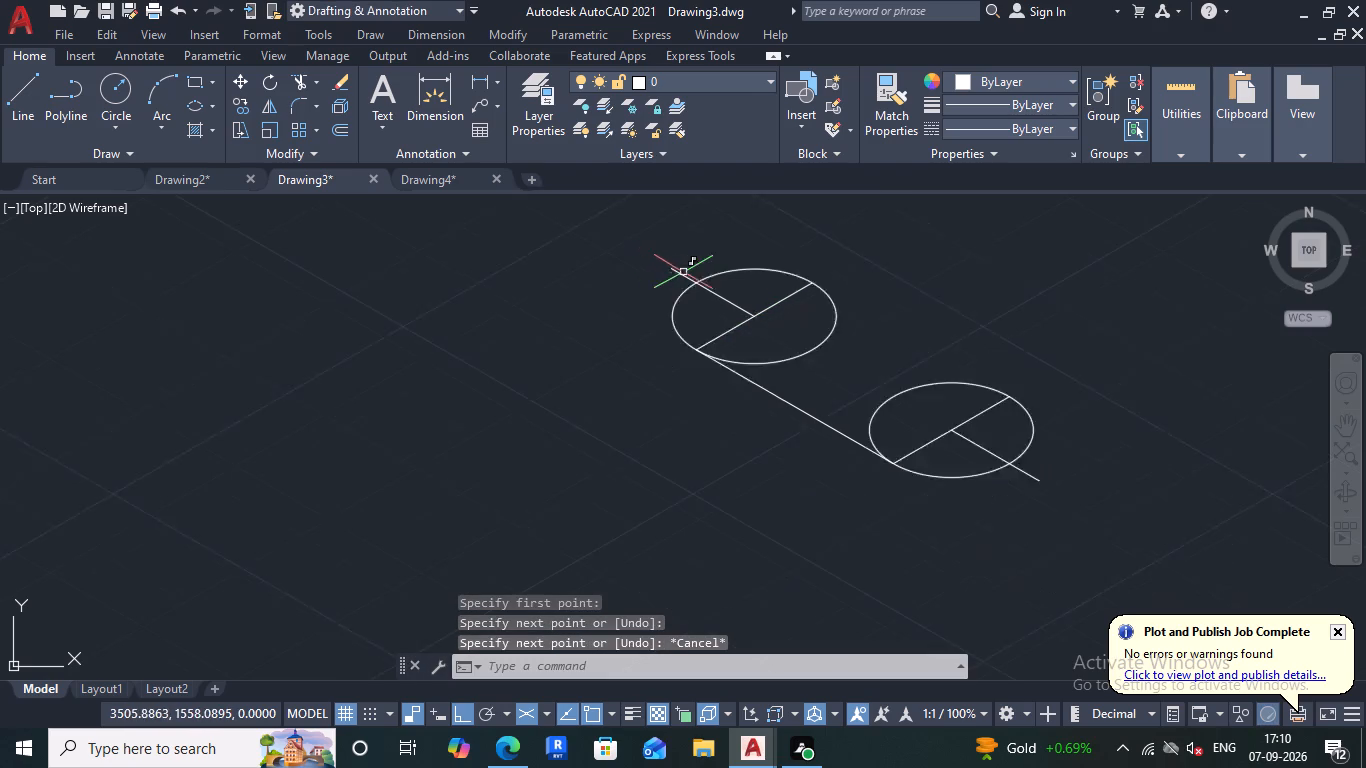
pyautogui.scroll(-2, 683, 272)
pyautogui.scroll(1, 805, 352)
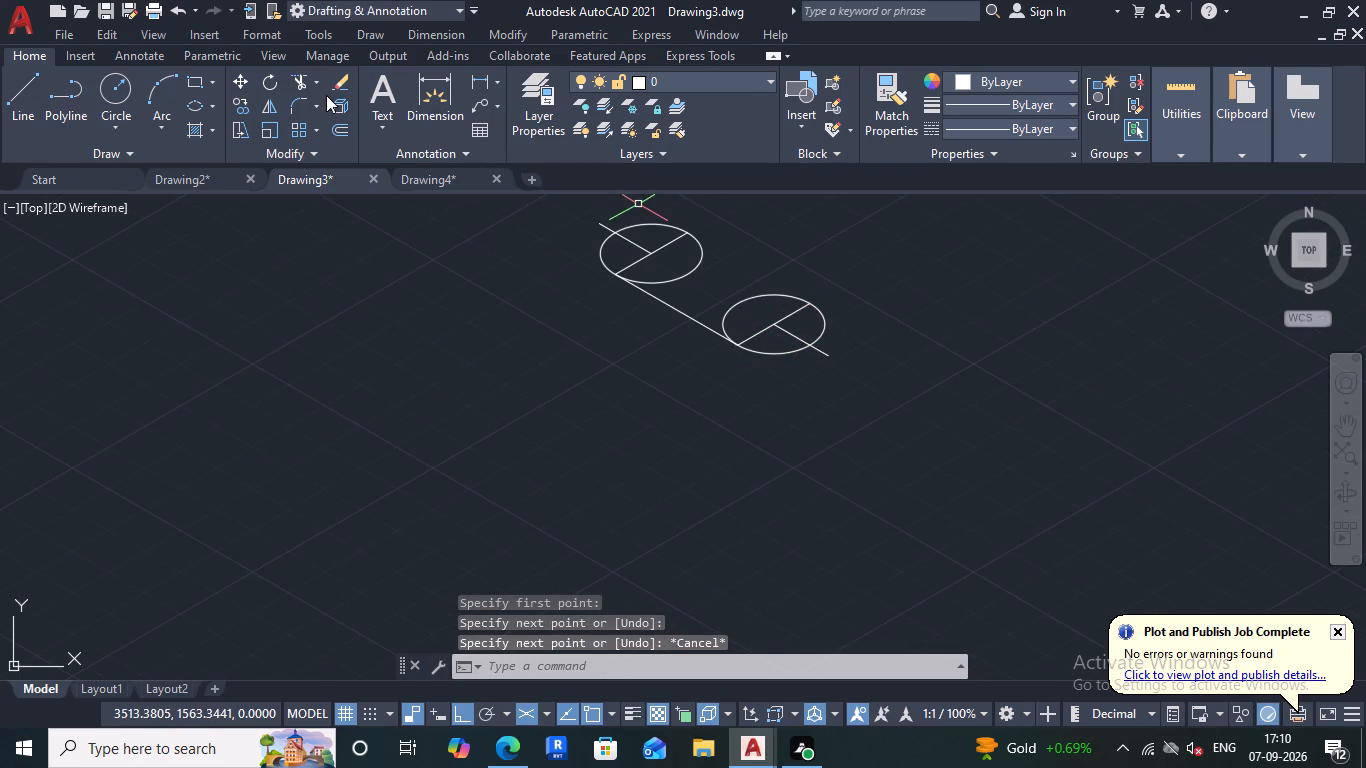
pyautogui.click(303, 80)
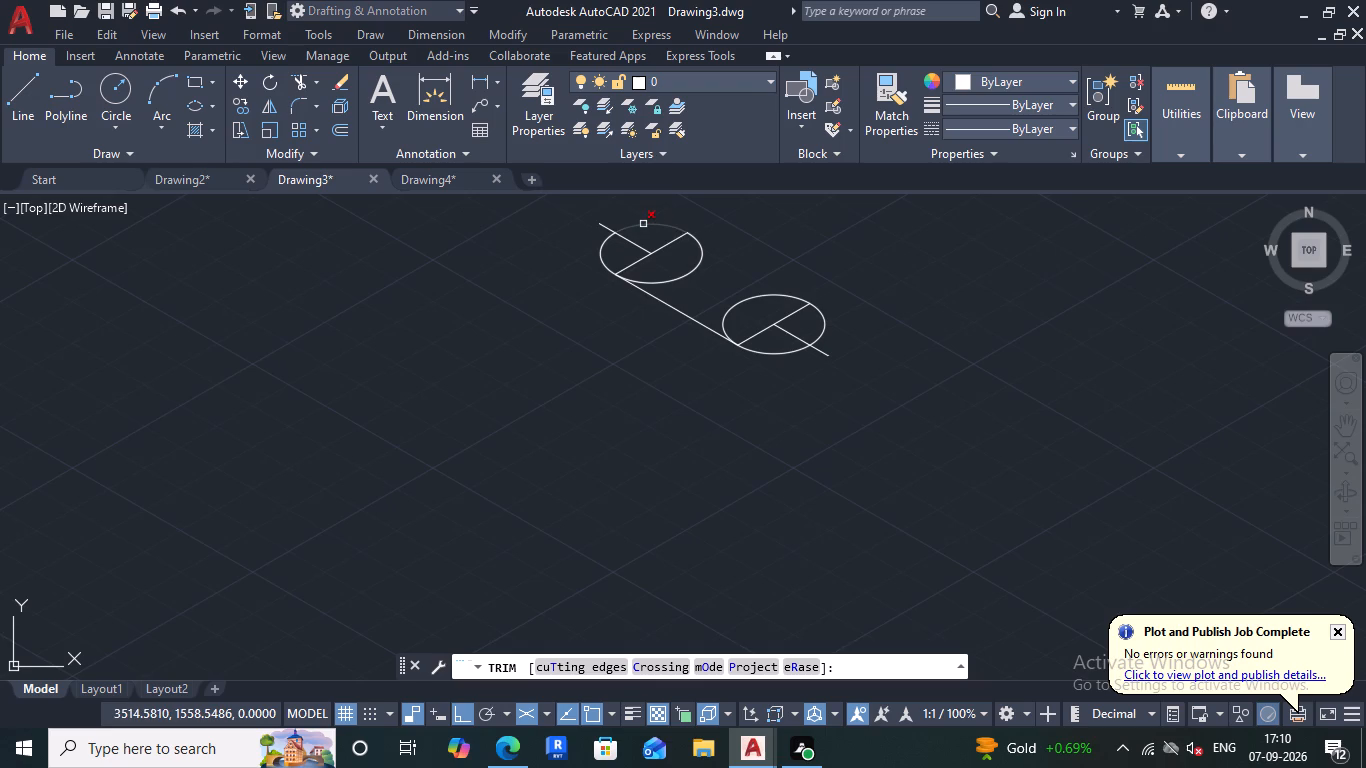
pyautogui.click(643, 224)
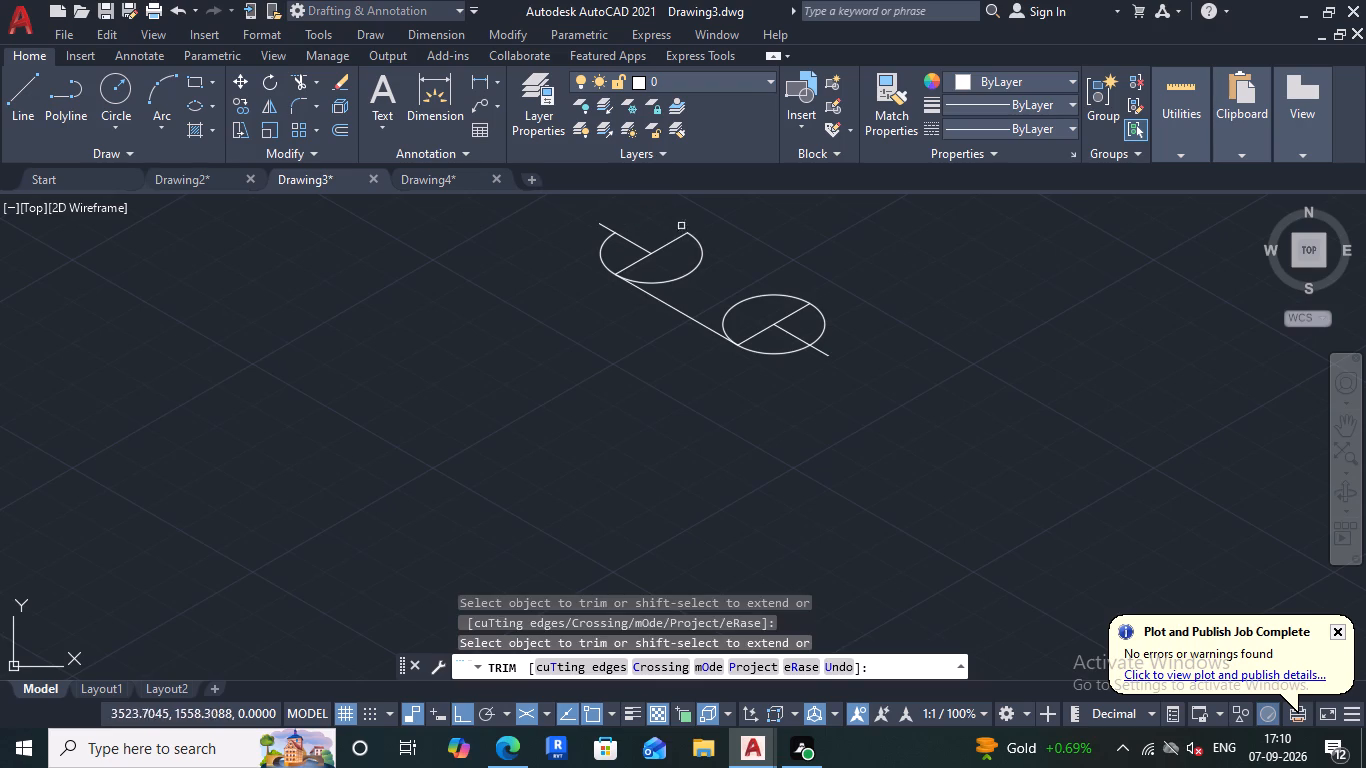
pyautogui.click(700, 261)
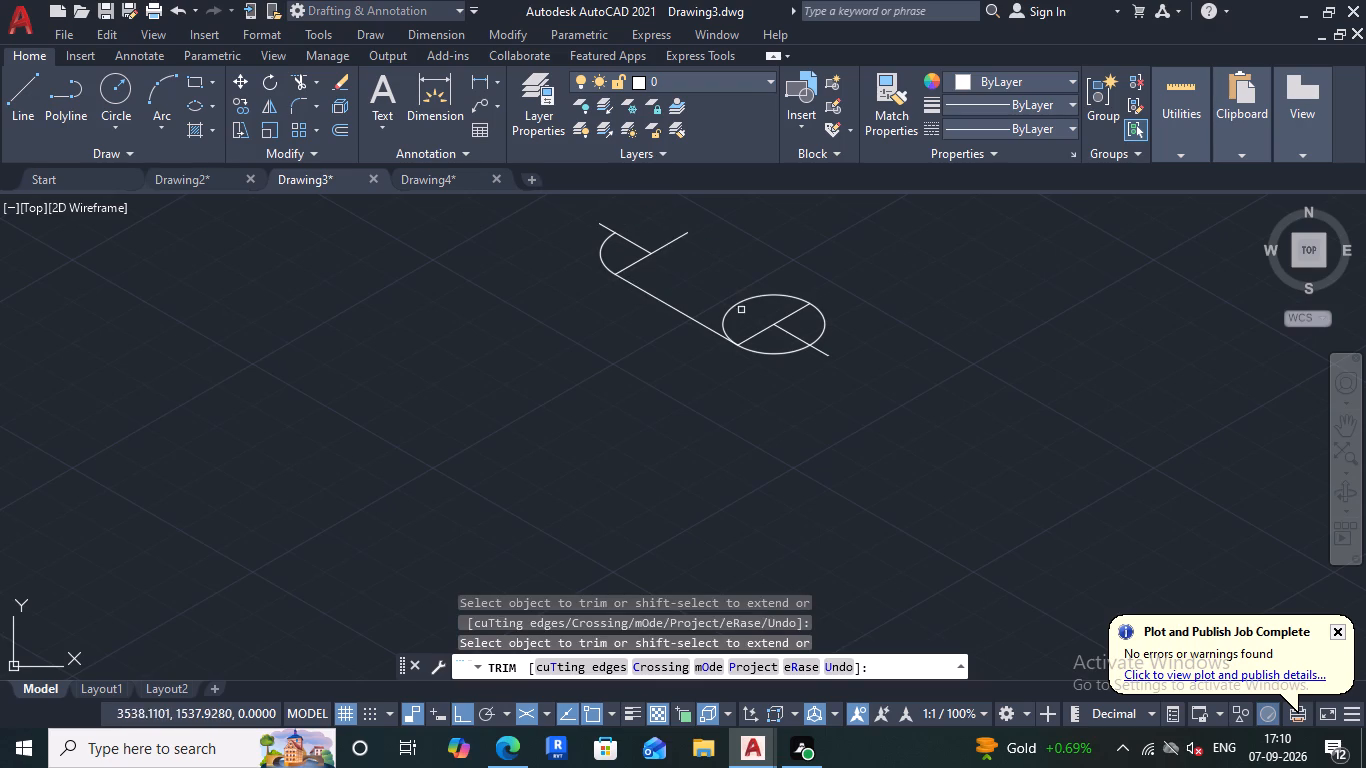
pyautogui.click(736, 304)
pyautogui.click(825, 324)
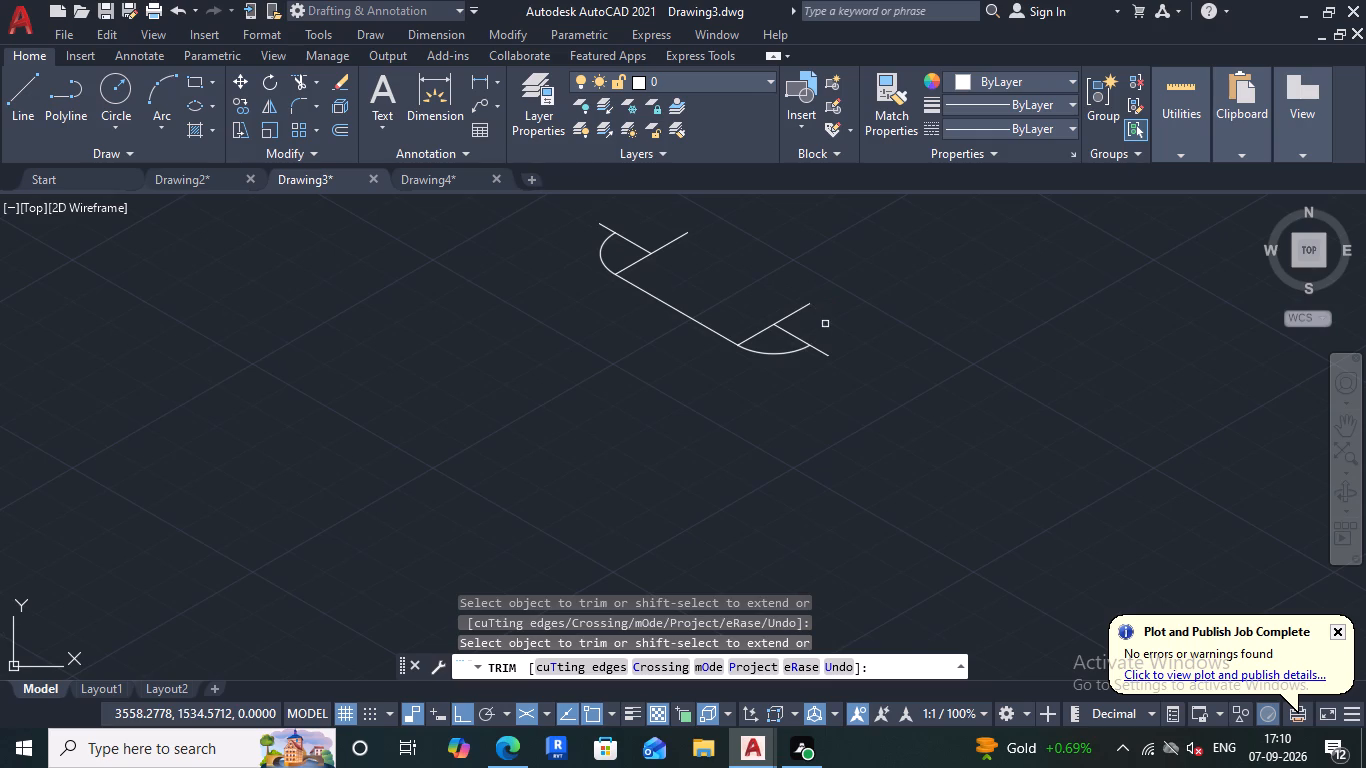
# Draw an isocircle of radius 4 at the centre point of the lower corner arc.
pyautogui.click(216, 104)
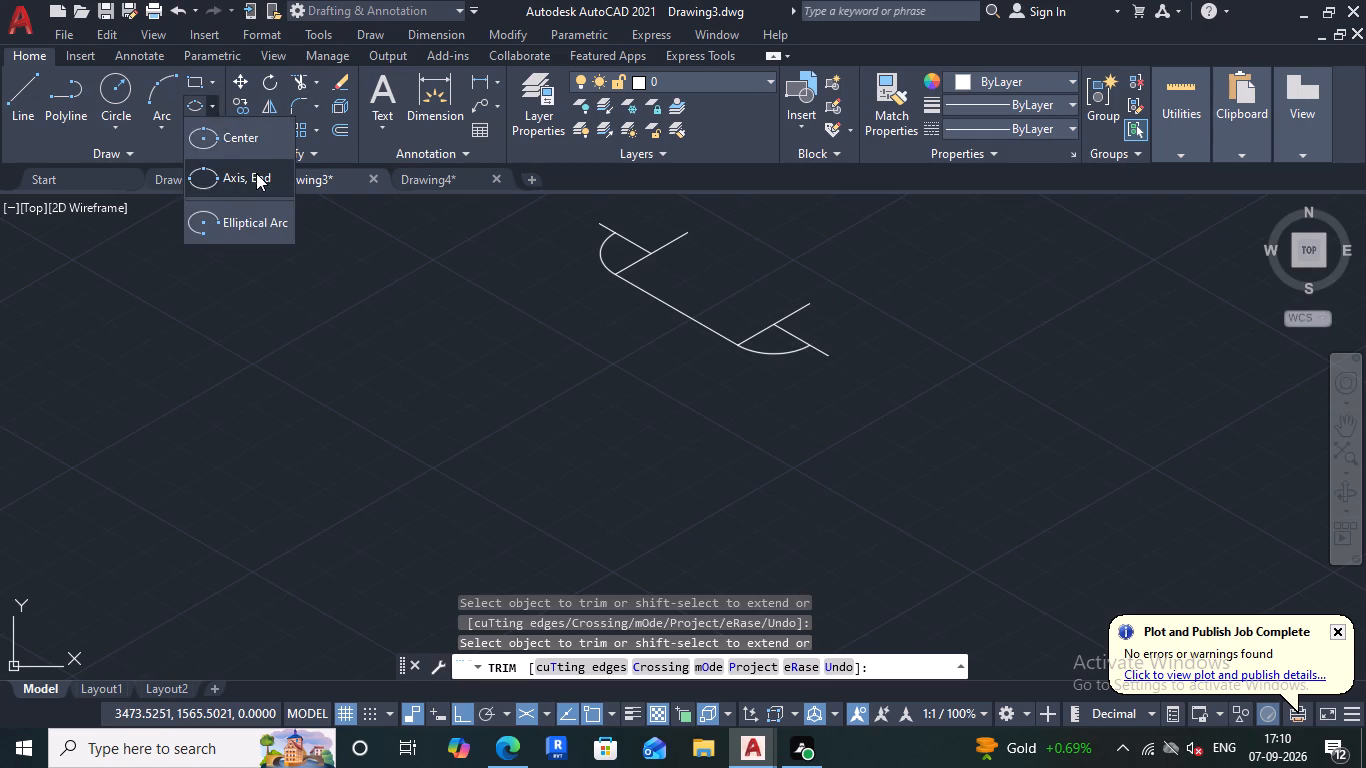
pyautogui.click(256, 173)
pyautogui.click(897, 655)
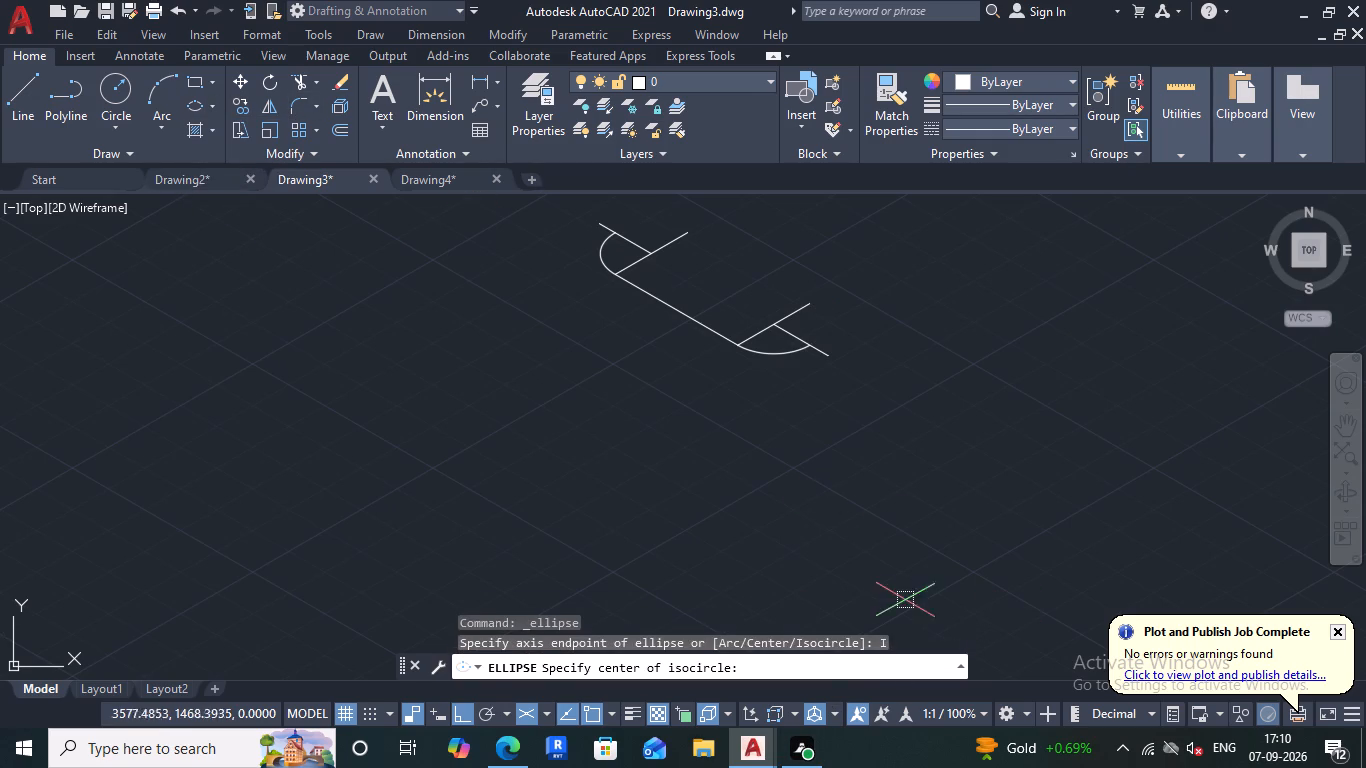
pyautogui.click(774, 327)
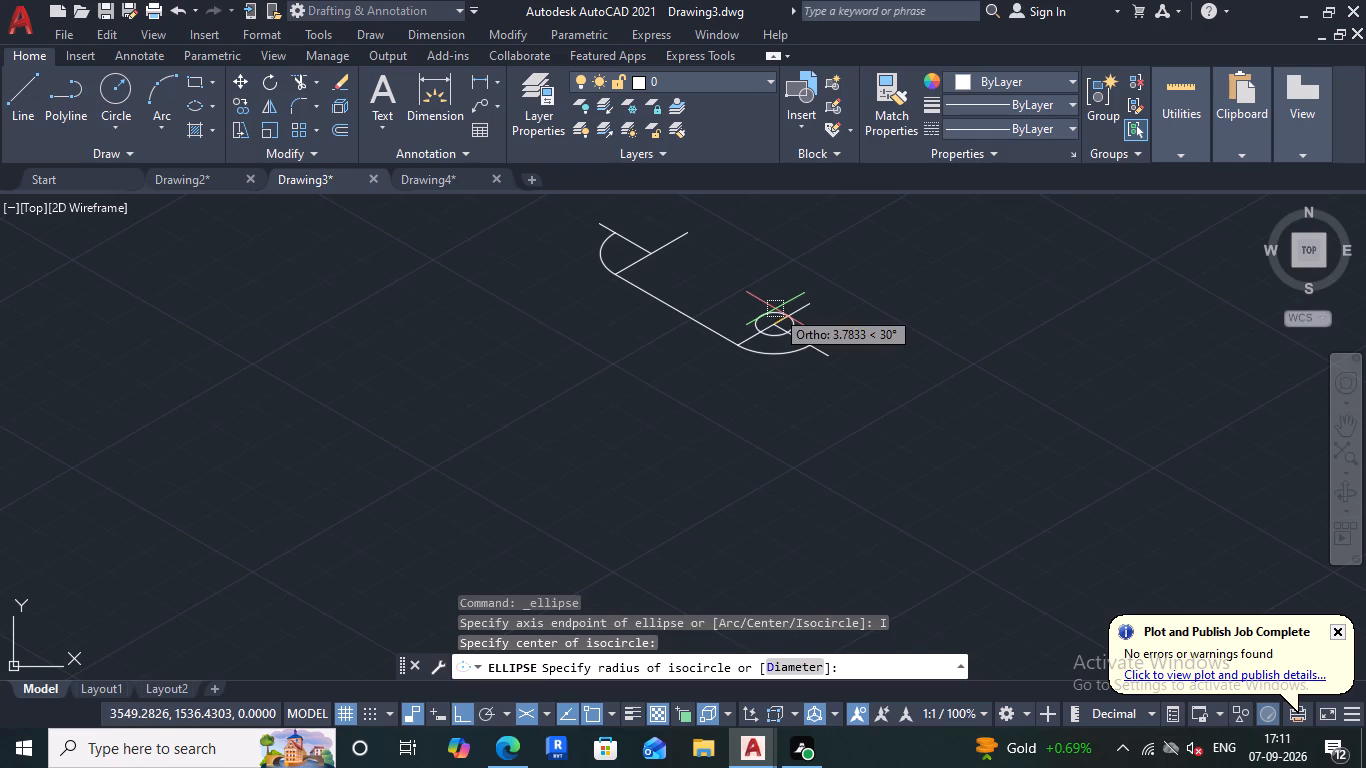
pyautogui.press('4')
pyautogui.press('Return')
pyautogui.scroll(2, 789, 317)
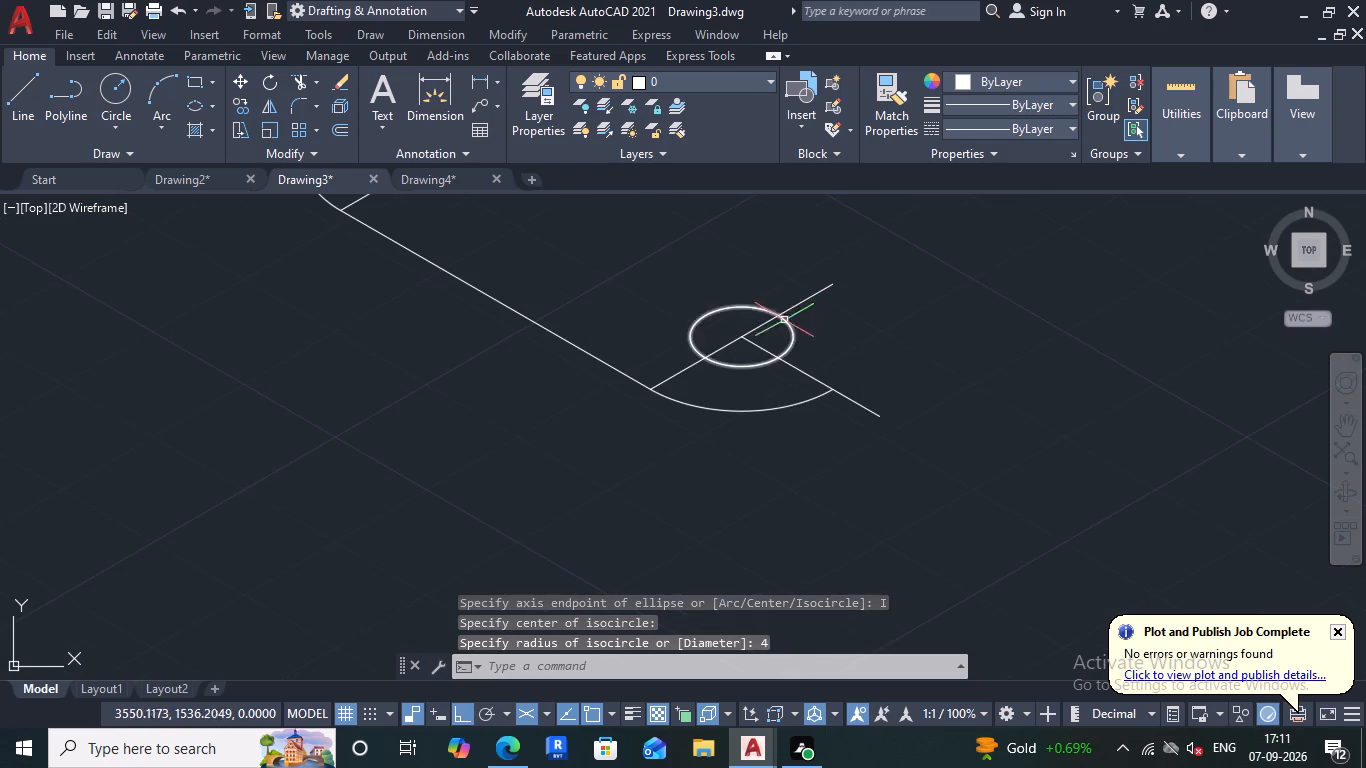
# Draw an isocircle of radius 4 at the centre point of the upper corner arc.
pyautogui.scroll(-3, 716, 313)
pyautogui.press('space')
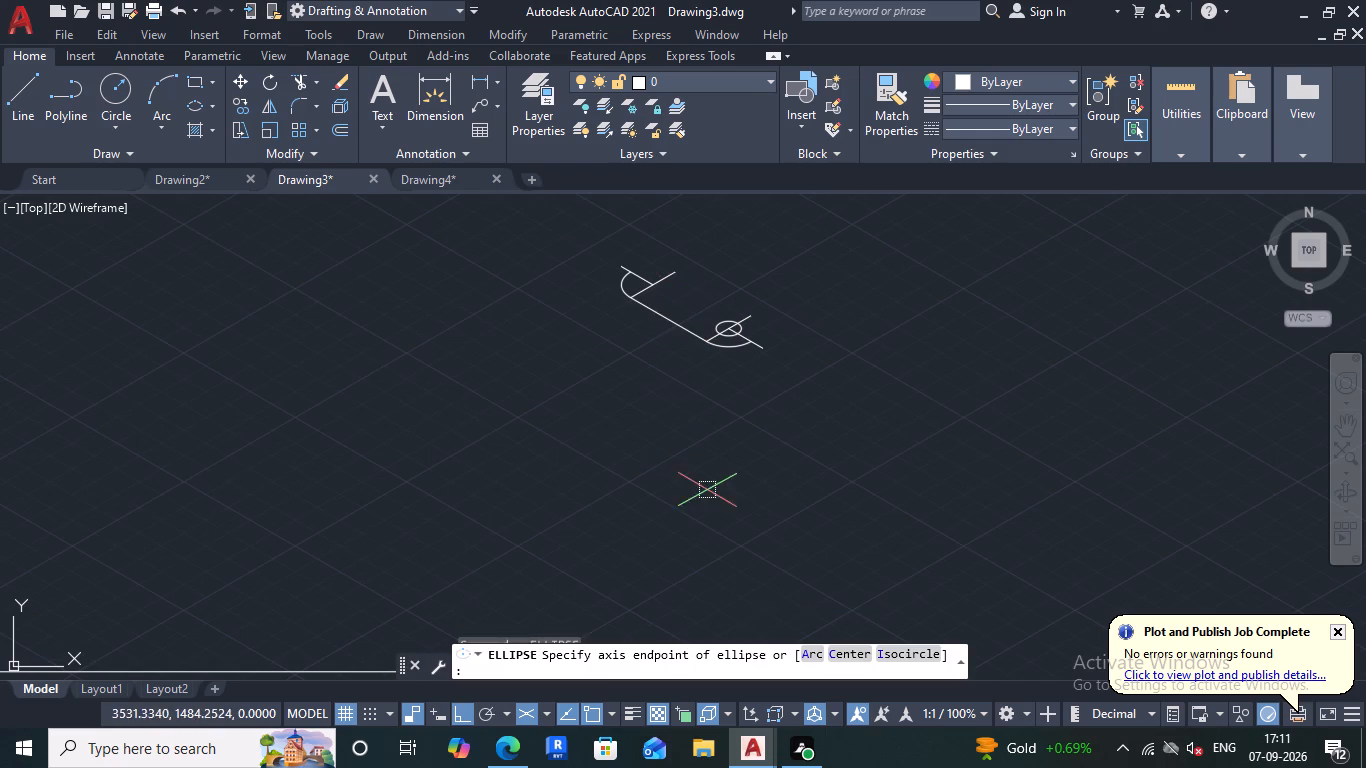
pyautogui.click(904, 659)
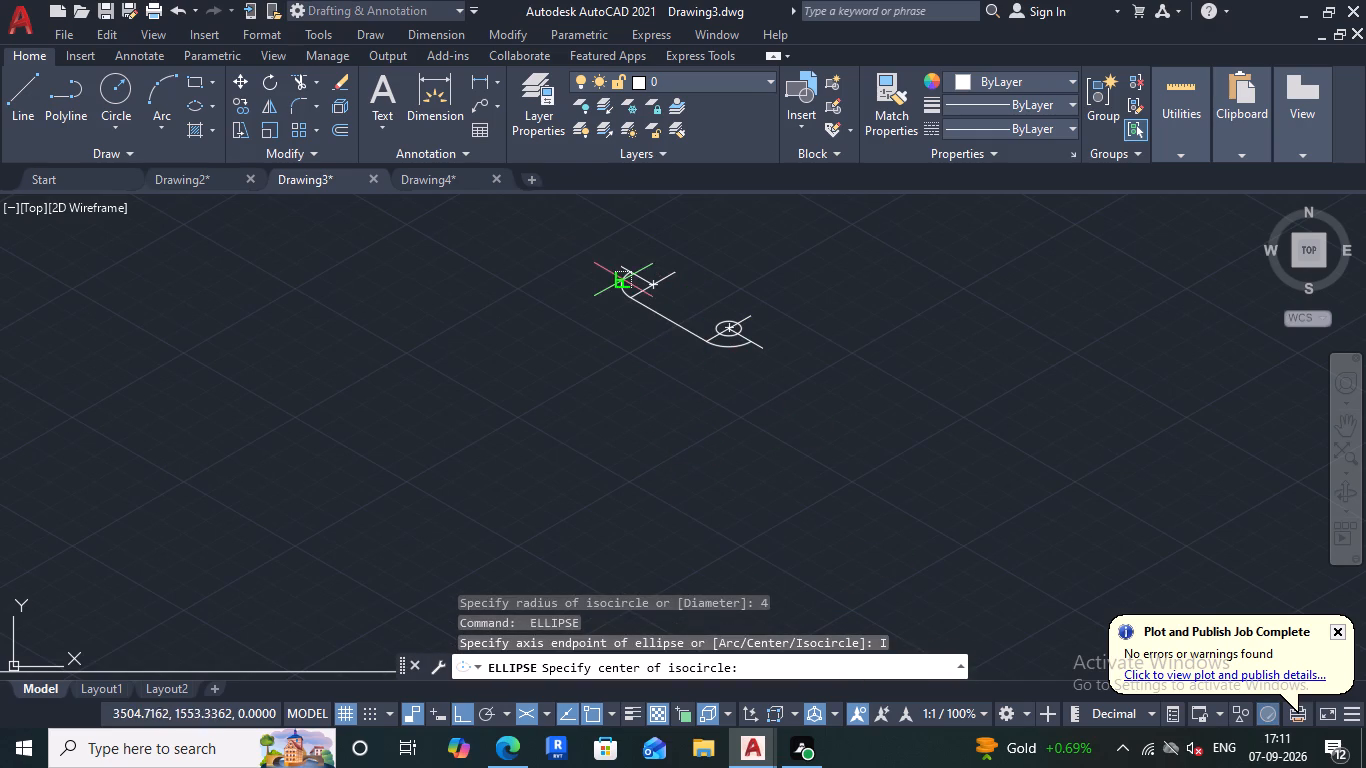
pyautogui.scroll(1, 628, 287)
pyautogui.scroll(-1, 629, 289)
pyautogui.scroll(2, 629, 289)
pyautogui.click(674, 282)
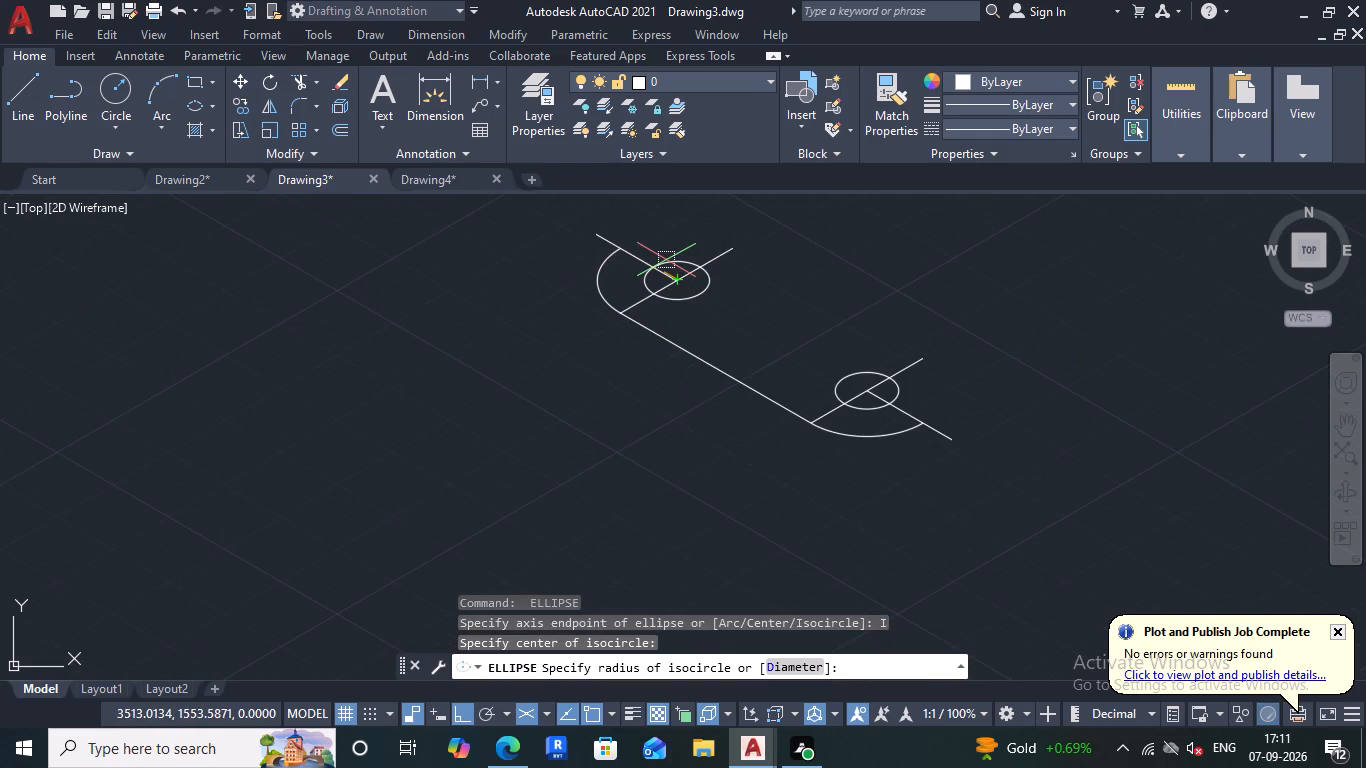
pyautogui.press('4')
pyautogui.press('Return')
# Erase the two construction lines crossing at the centre of the upper small isocircle.
pyautogui.scroll(-1, 666, 260)
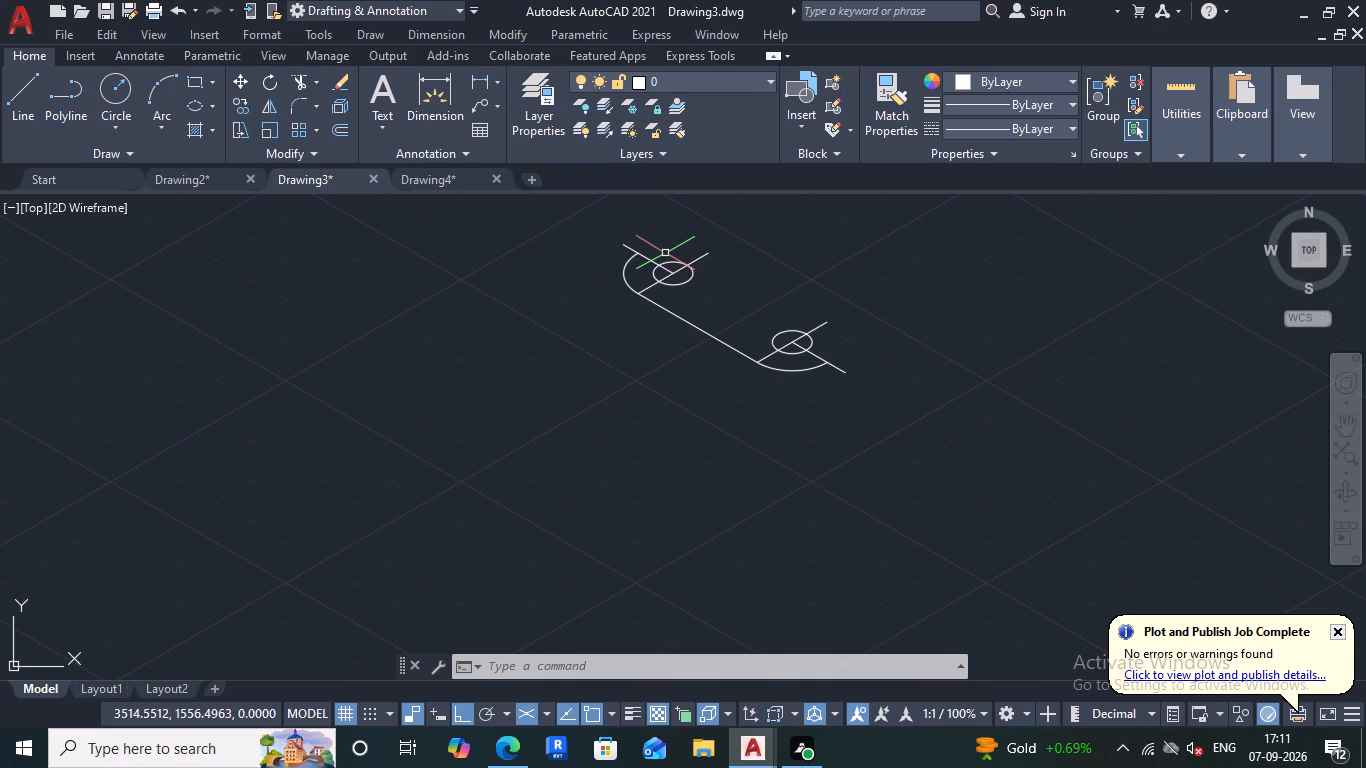
pyautogui.scroll(-2, 665, 253)
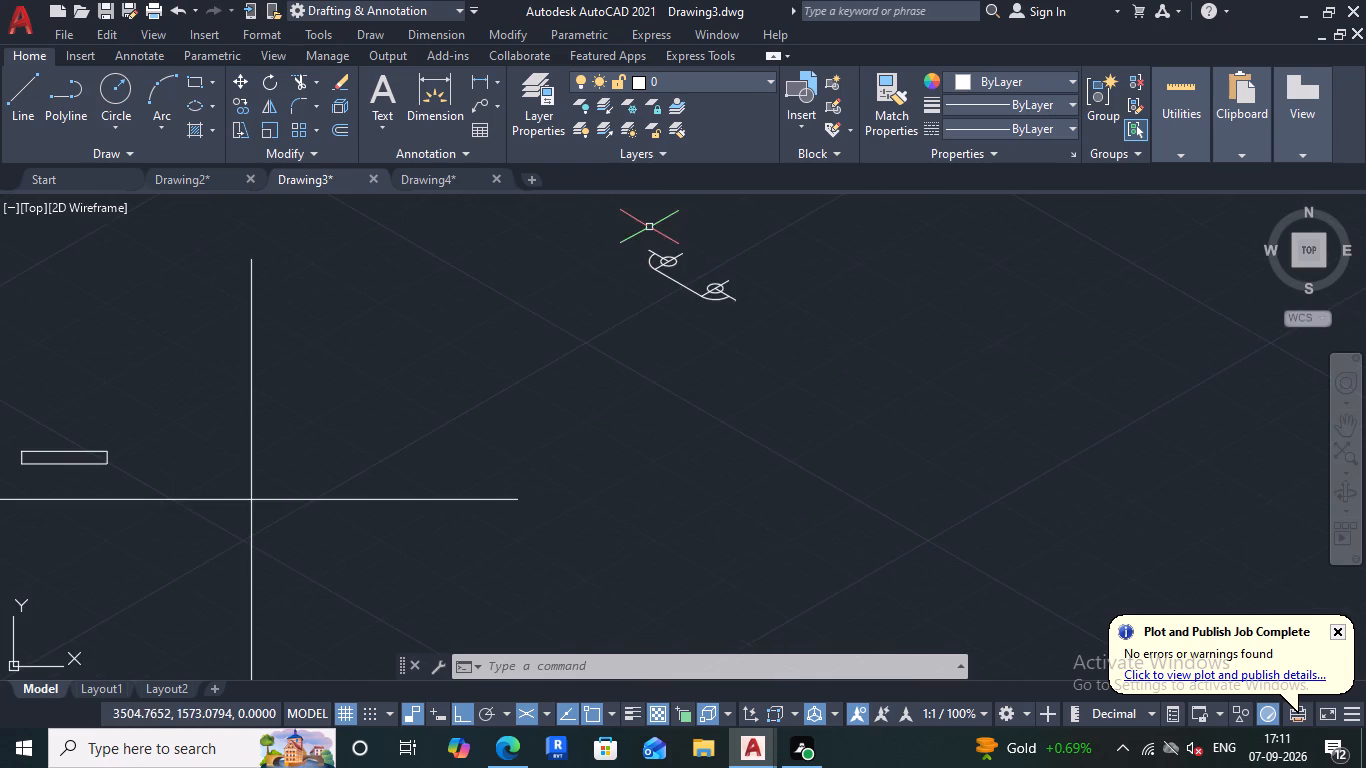
pyautogui.moveTo(677, 276); pyautogui.dragTo(668, 419, button='middle')
pyautogui.scroll(3, 663, 401)
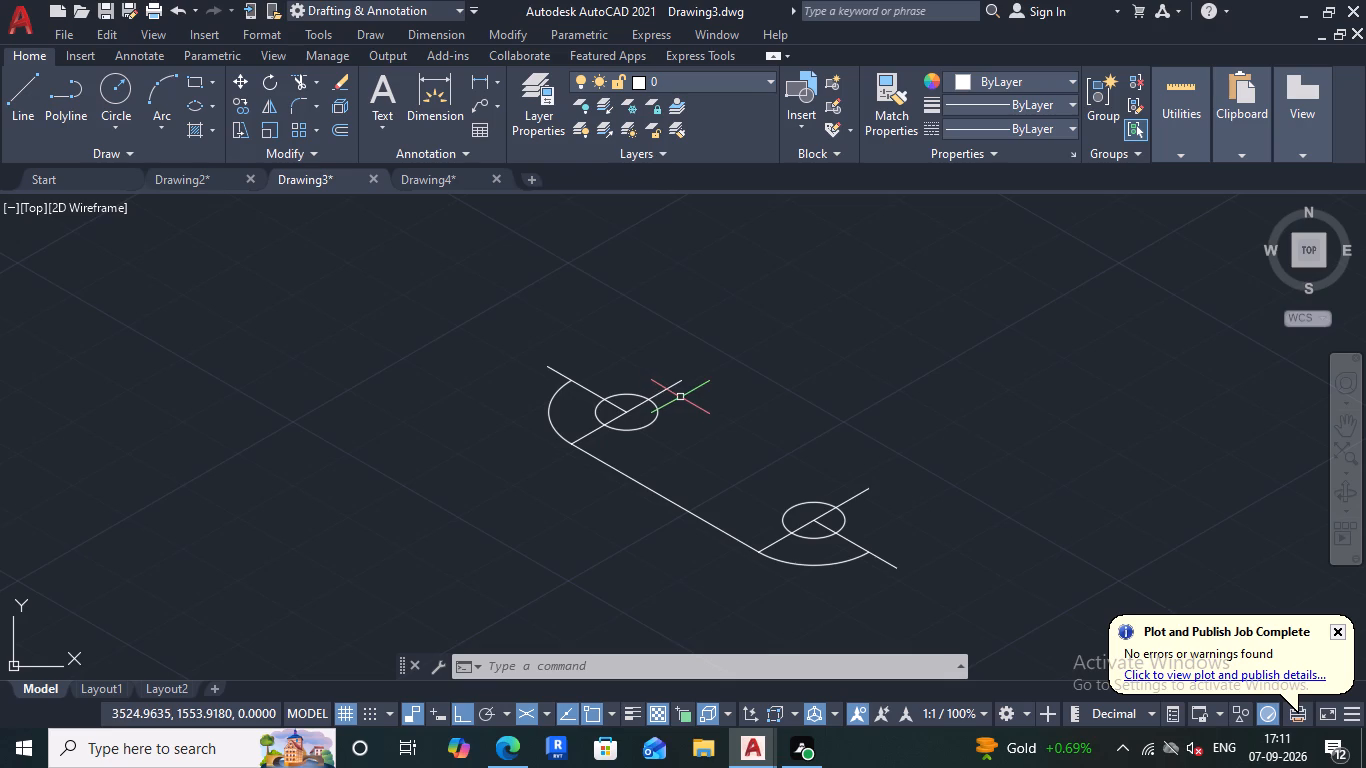
pyautogui.scroll(2, 678, 418)
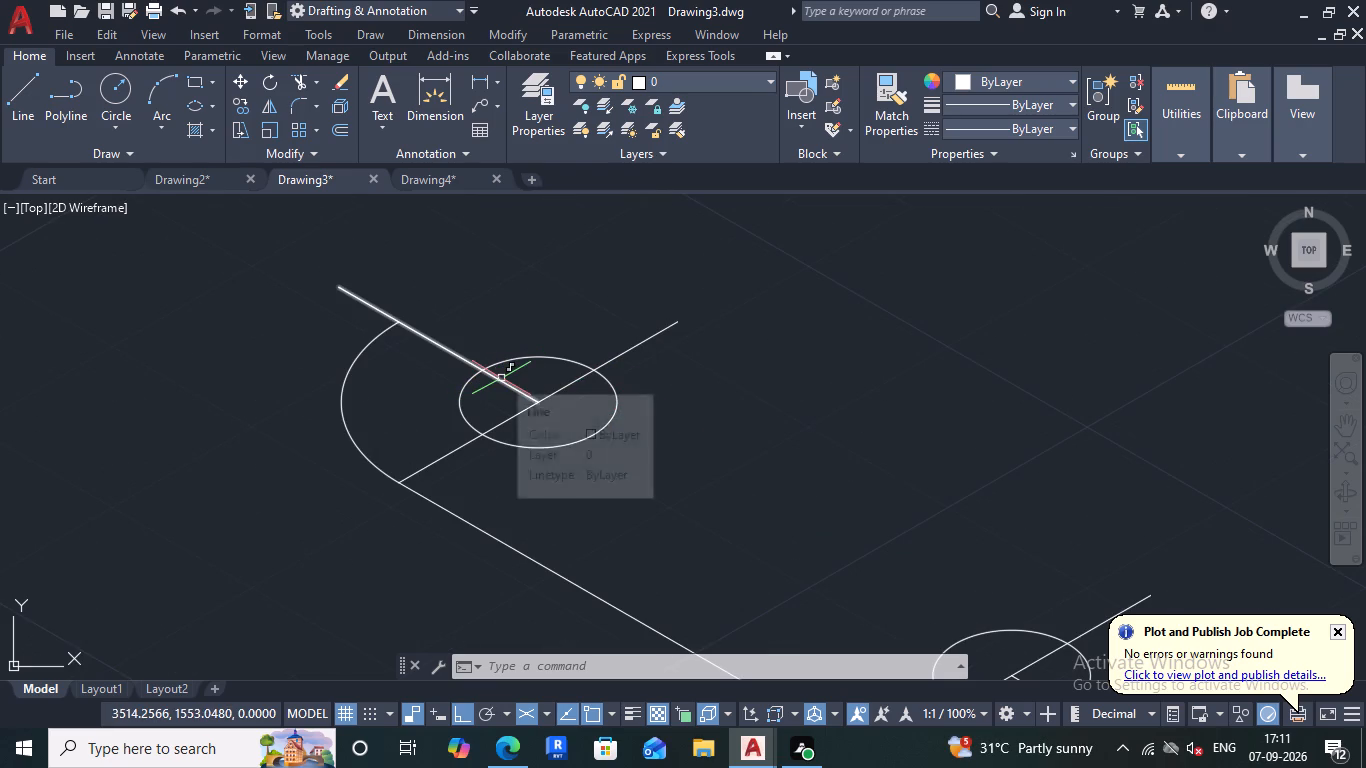
pyautogui.click(358, 305)
pyautogui.click(385, 266)
pyautogui.click(553, 414)
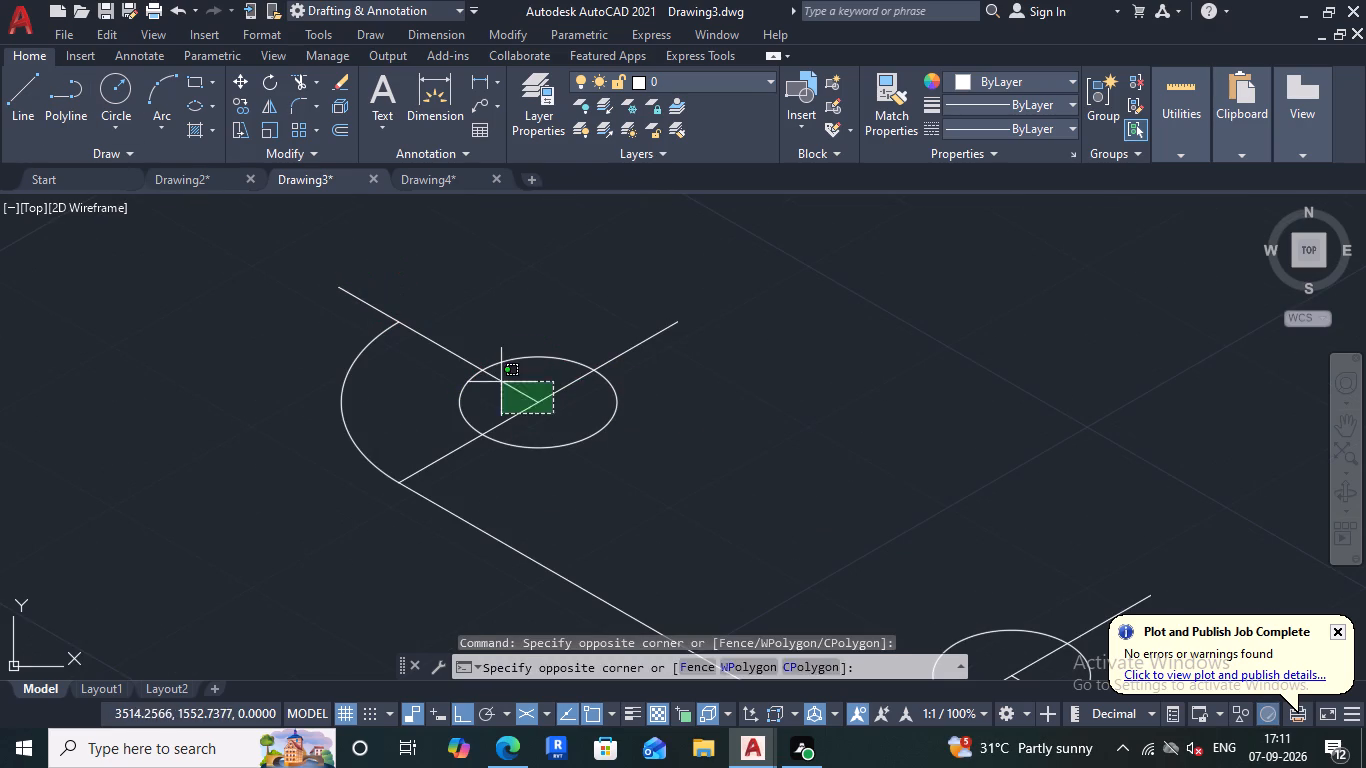
pyautogui.click(500, 382)
pyautogui.press('Delete')
pyautogui.scroll(-4, 638, 414)
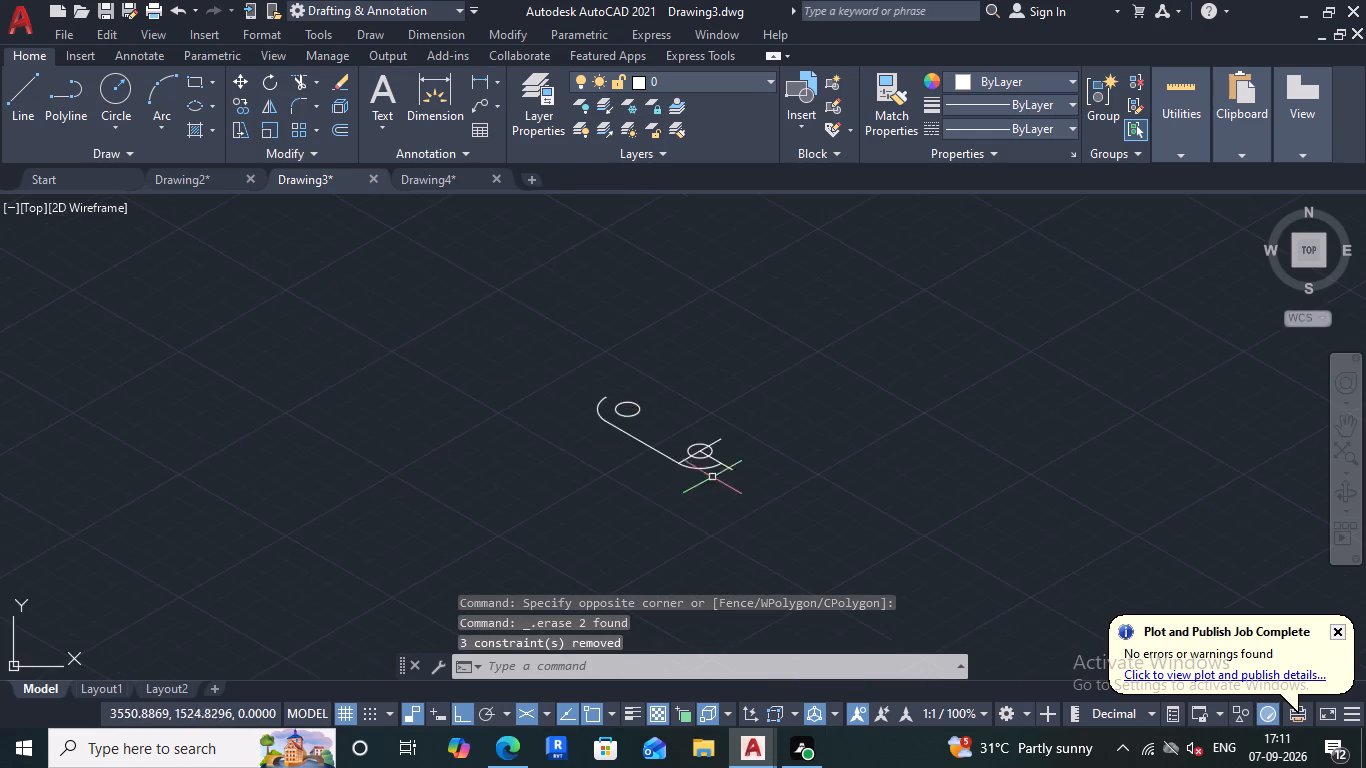
# Erase the two construction lines crossing at the centre of the lower small isocircle.
pyautogui.scroll(3, 712, 478)
pyautogui.click(672, 398)
pyautogui.click(638, 377)
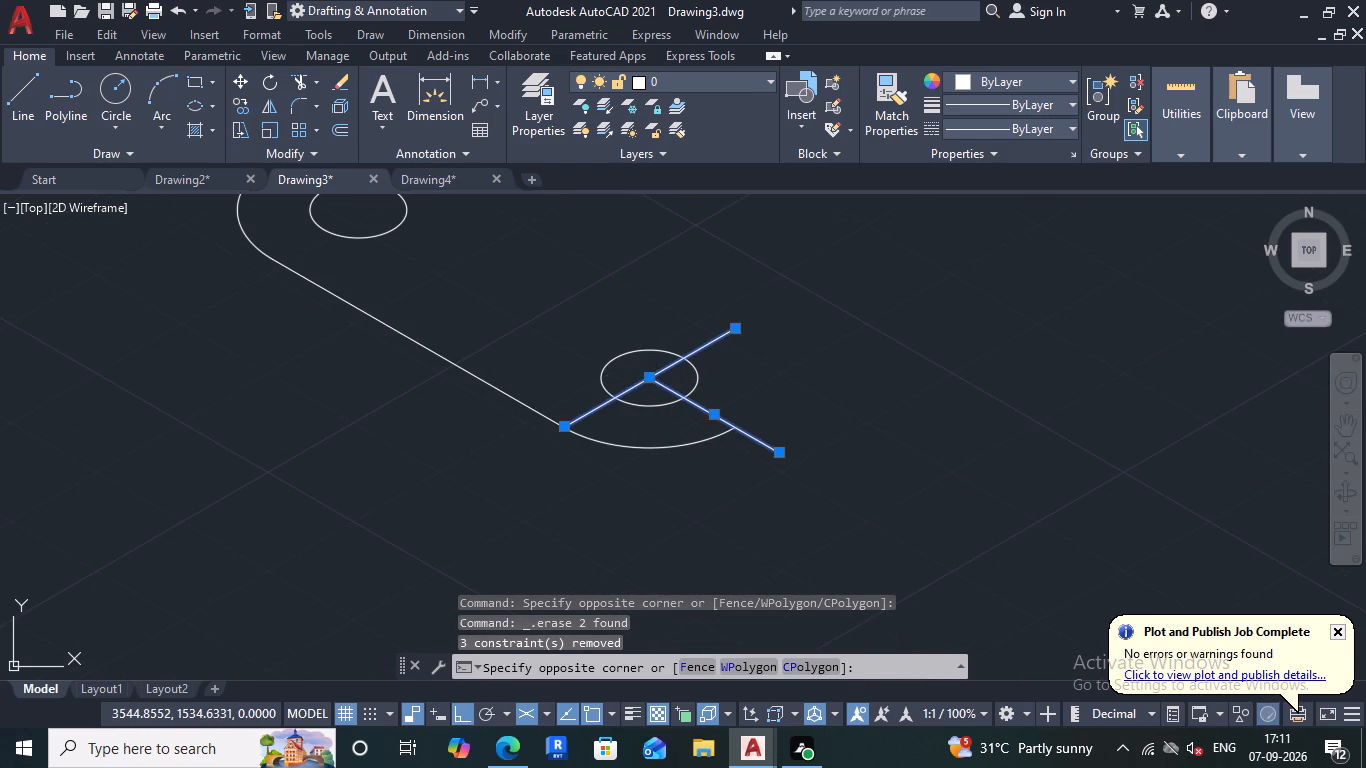
pyautogui.press('Delete')
pyautogui.scroll(-2, 659, 375)
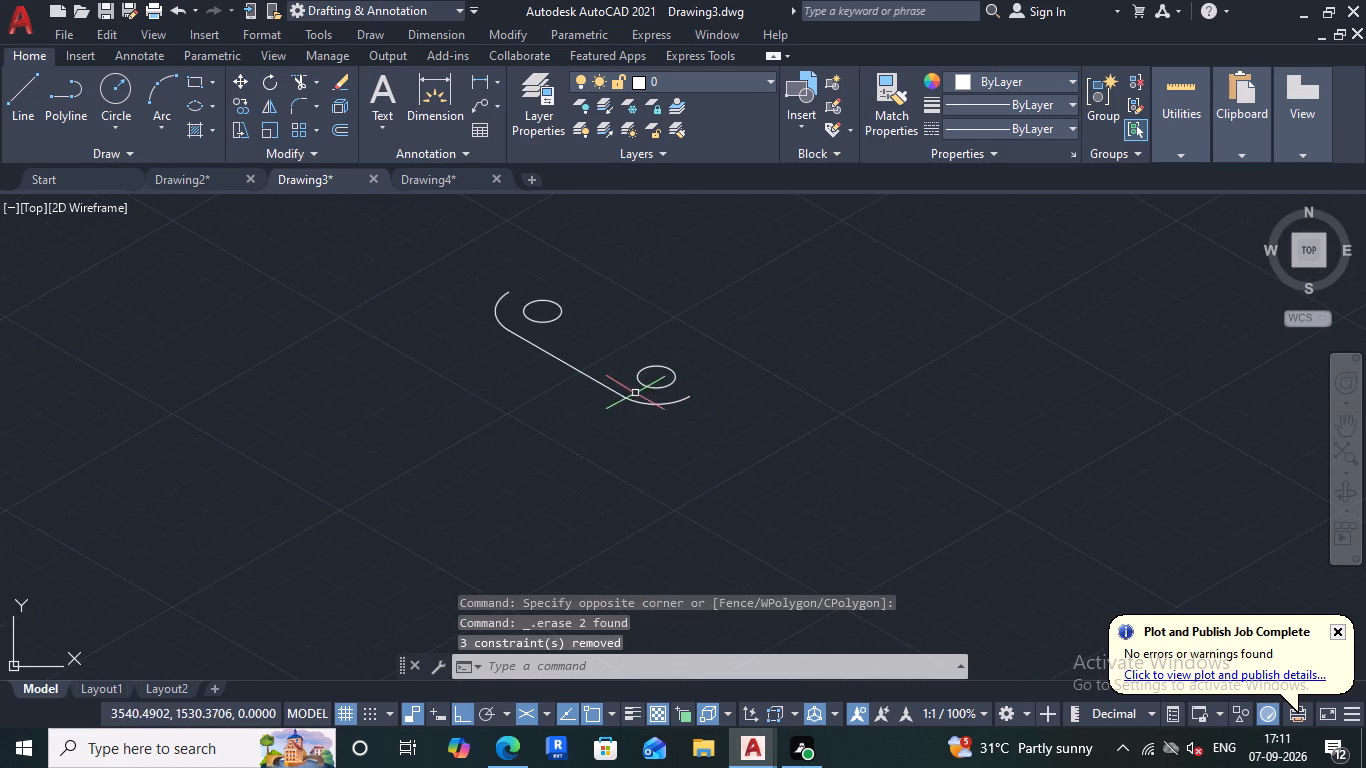
# Copy the 34-unit line and both corner arcs 8 units straight down on the right isoplane.
pyautogui.scroll(1, 644, 416)
pyautogui.moveTo(684, 438); pyautogui.dragTo(684, 437)
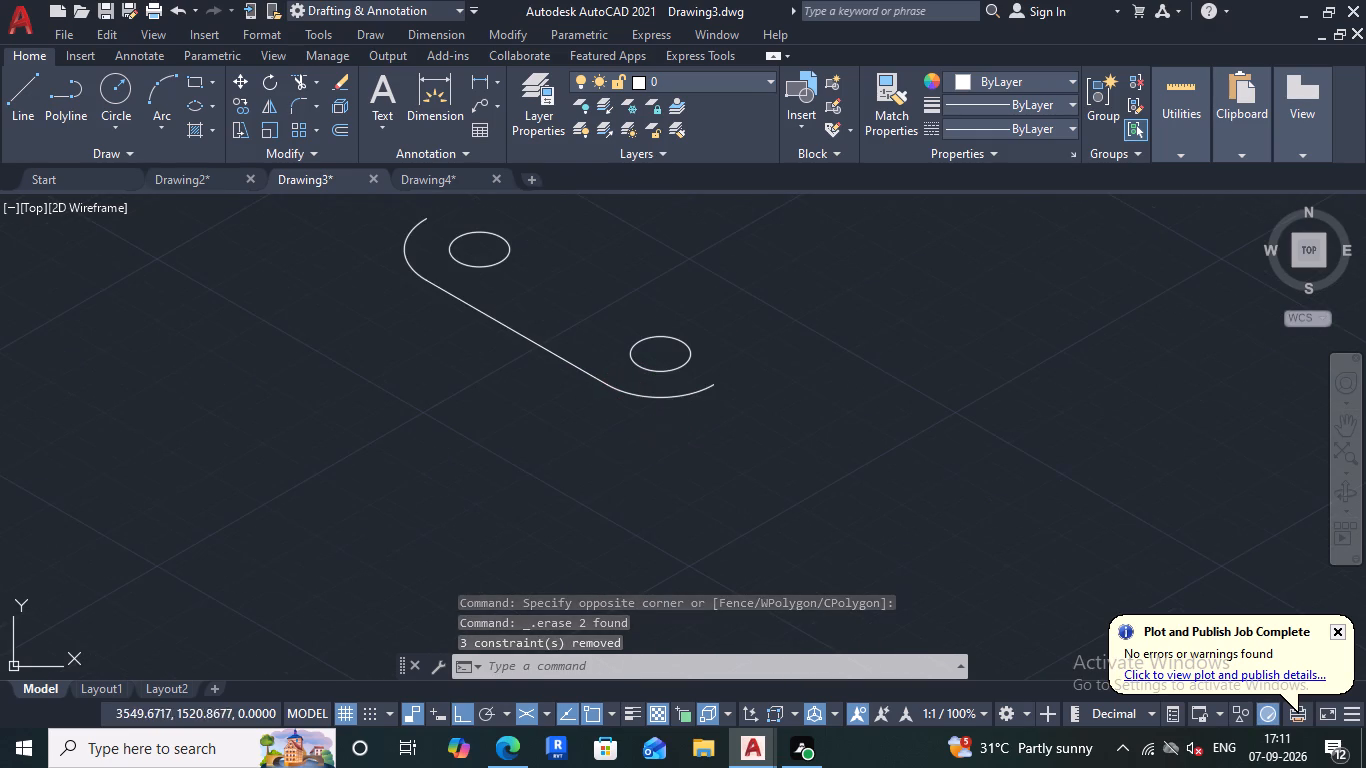
pyautogui.moveTo(684, 437); pyautogui.dragTo(653, 406)
pyautogui.click(561, 389)
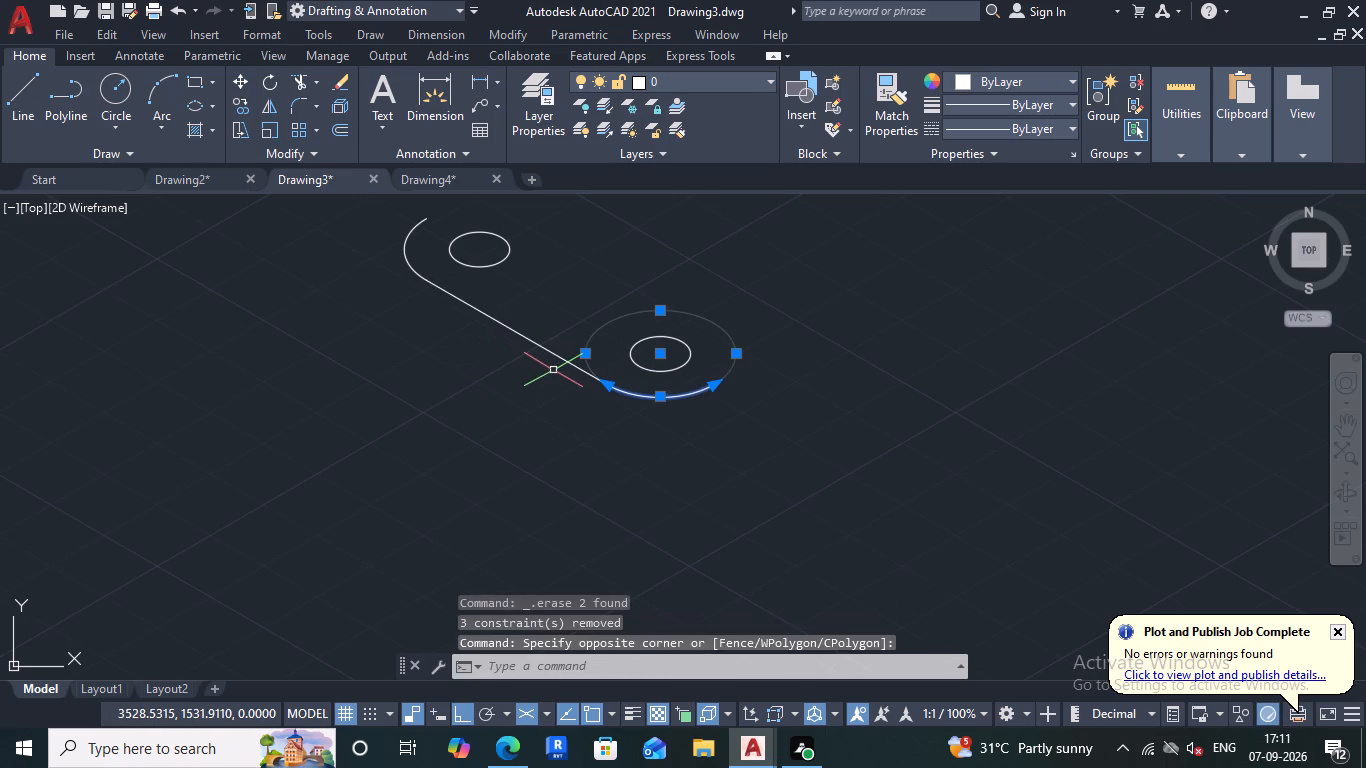
pyautogui.moveTo(560, 365); pyautogui.dragTo(556, 354)
pyautogui.click(506, 311)
pyautogui.click(397, 264)
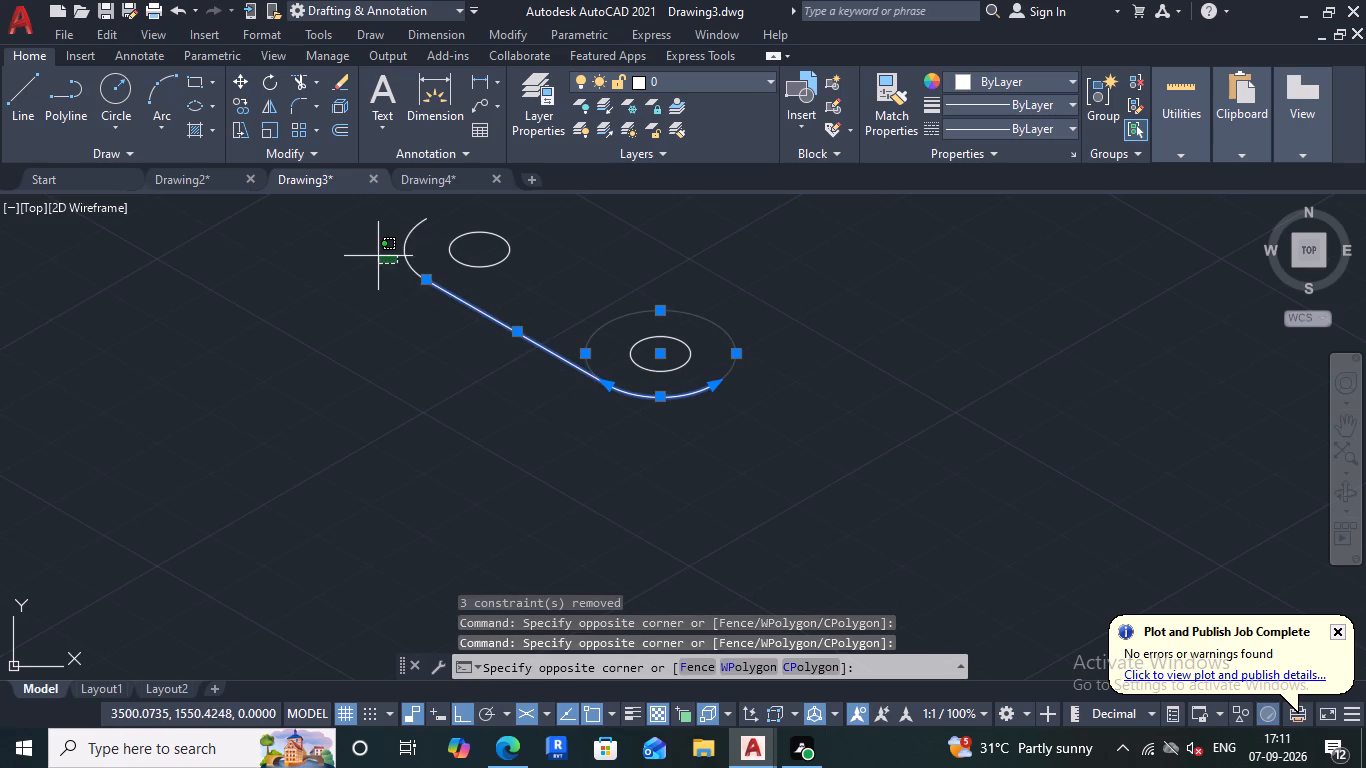
pyautogui.press('Escape')
pyautogui.click(418, 257)
pyautogui.click(395, 245)
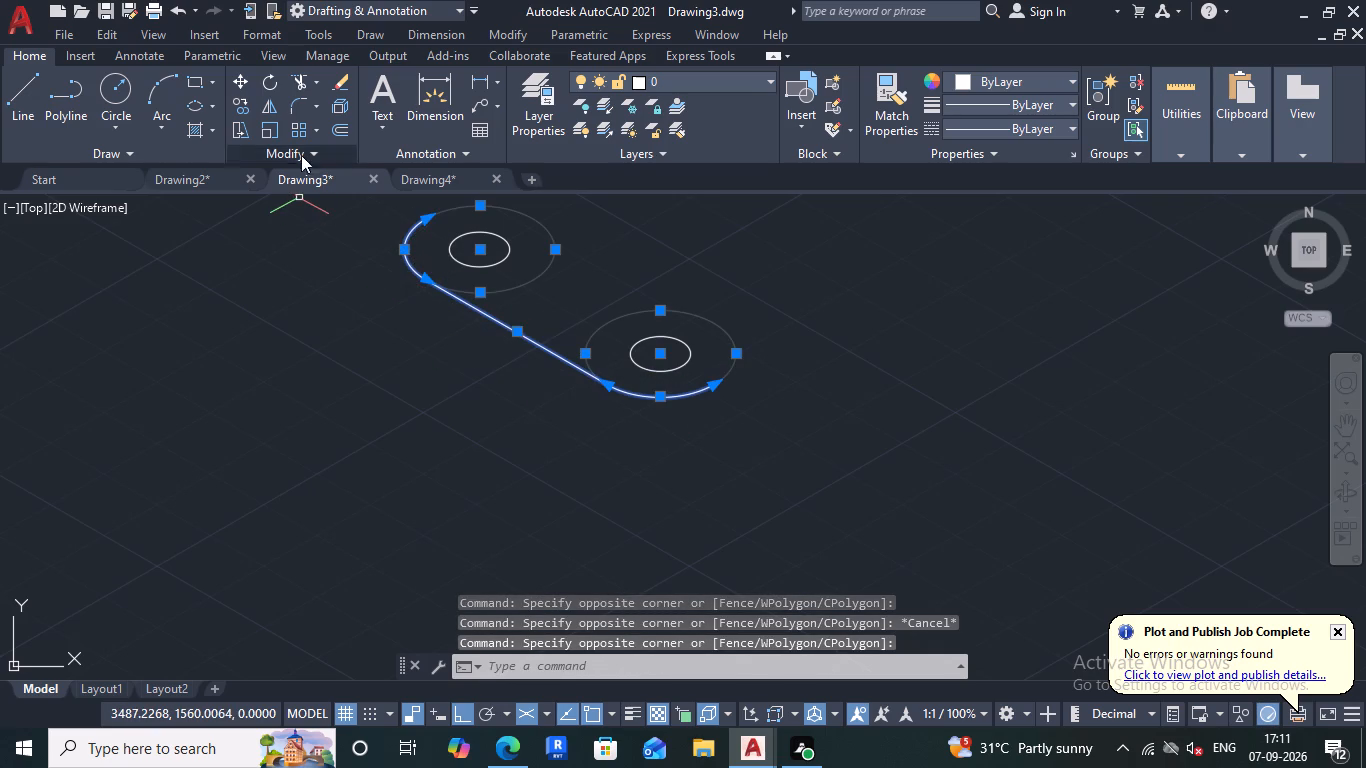
pyautogui.click(247, 99)
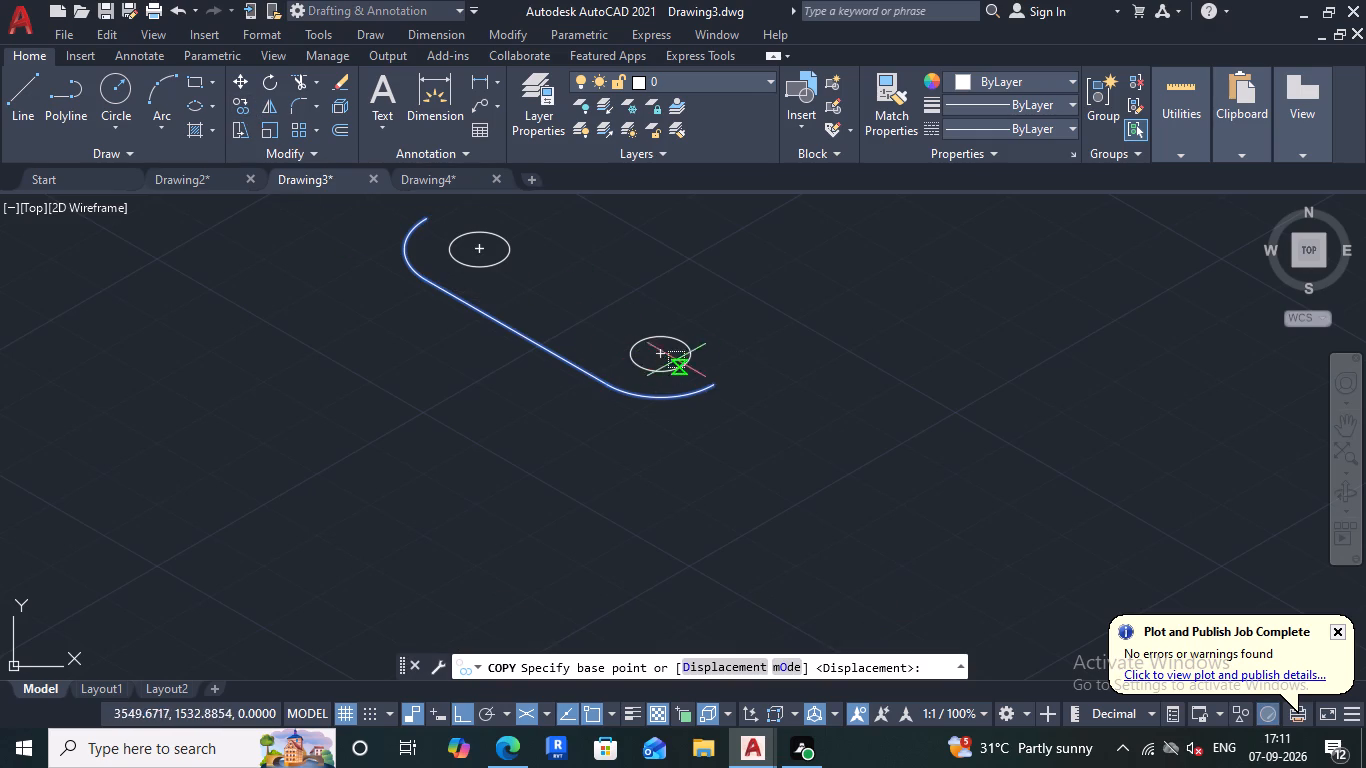
pyautogui.click(656, 352)
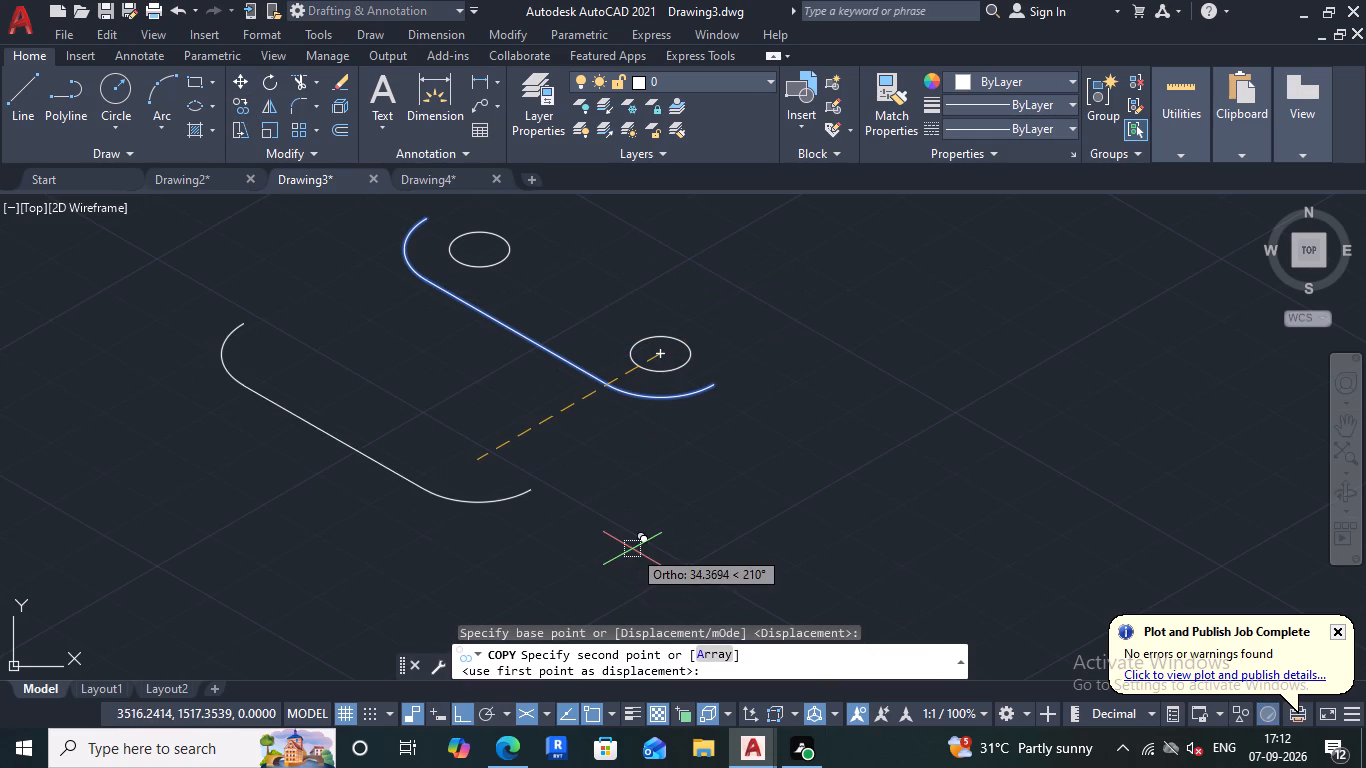
pyautogui.press('F5')
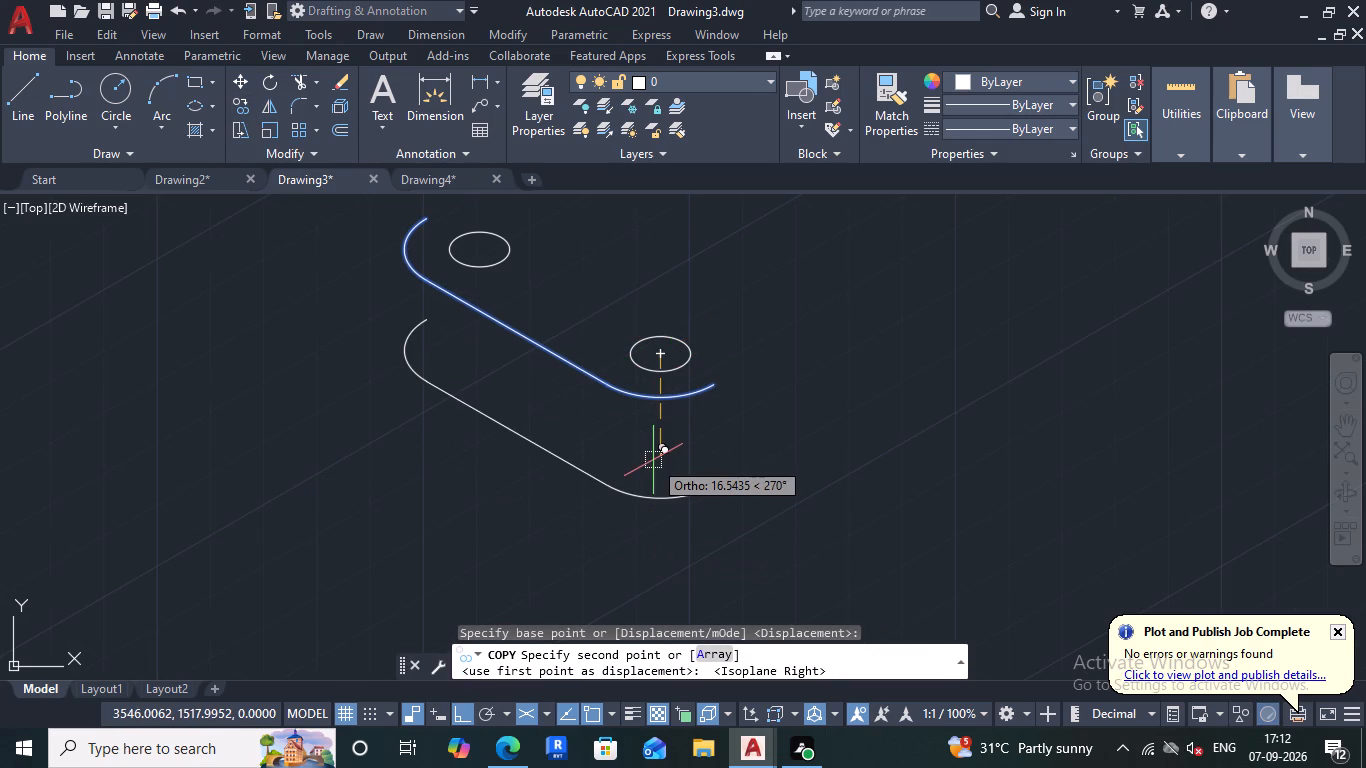
pyautogui.press('8')
pyautogui.press('Return')
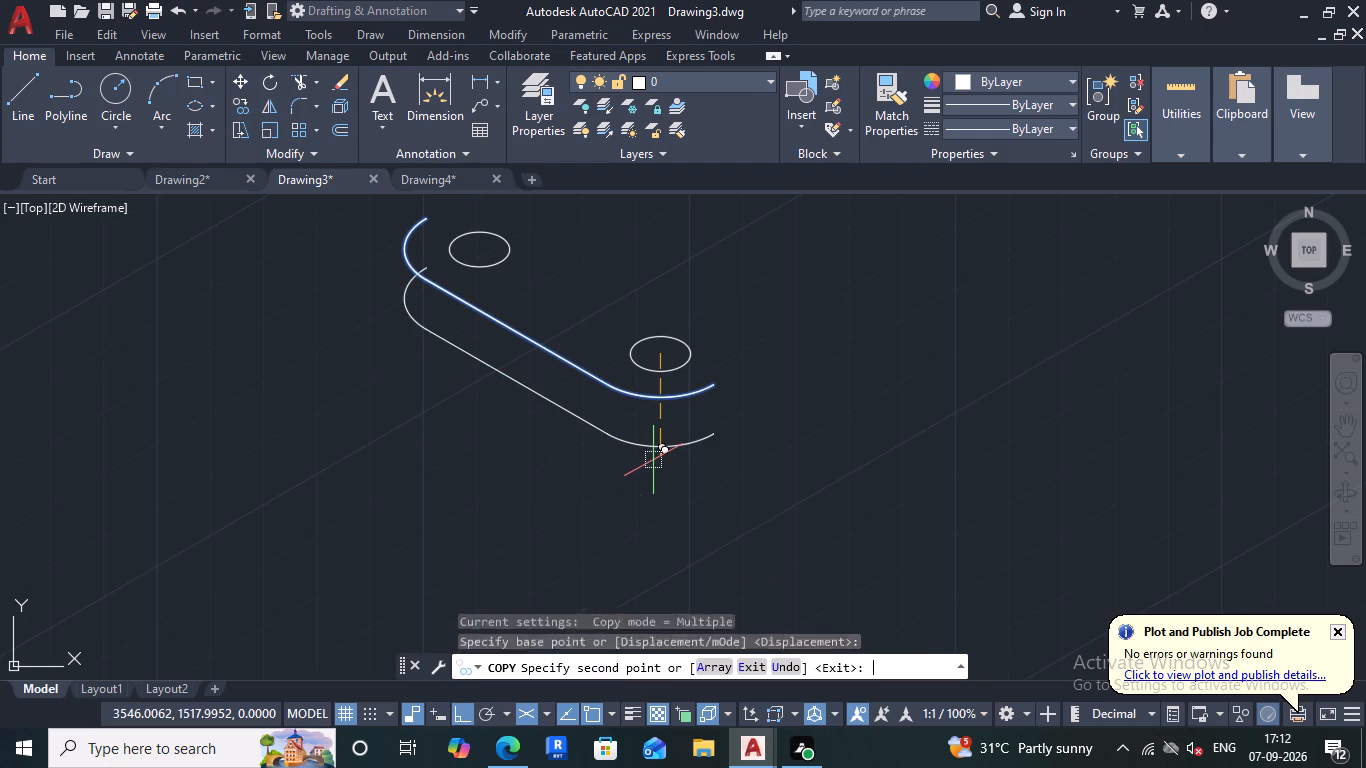
pyautogui.press('Escape')
# Draw a vertical line joining the outermost points of the original upper corner arc and its copy below.
pyautogui.scroll(-1, 646, 382)
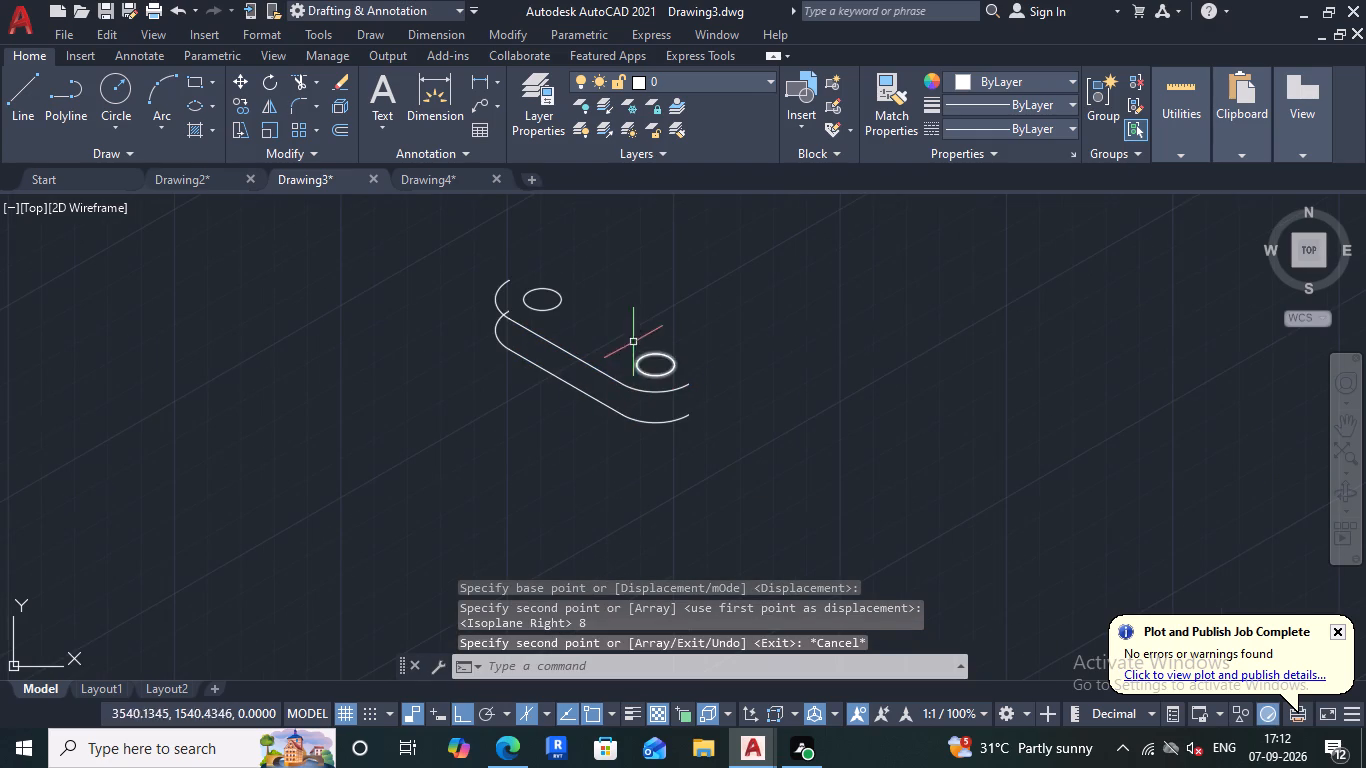
pyautogui.scroll(2, 495, 278)
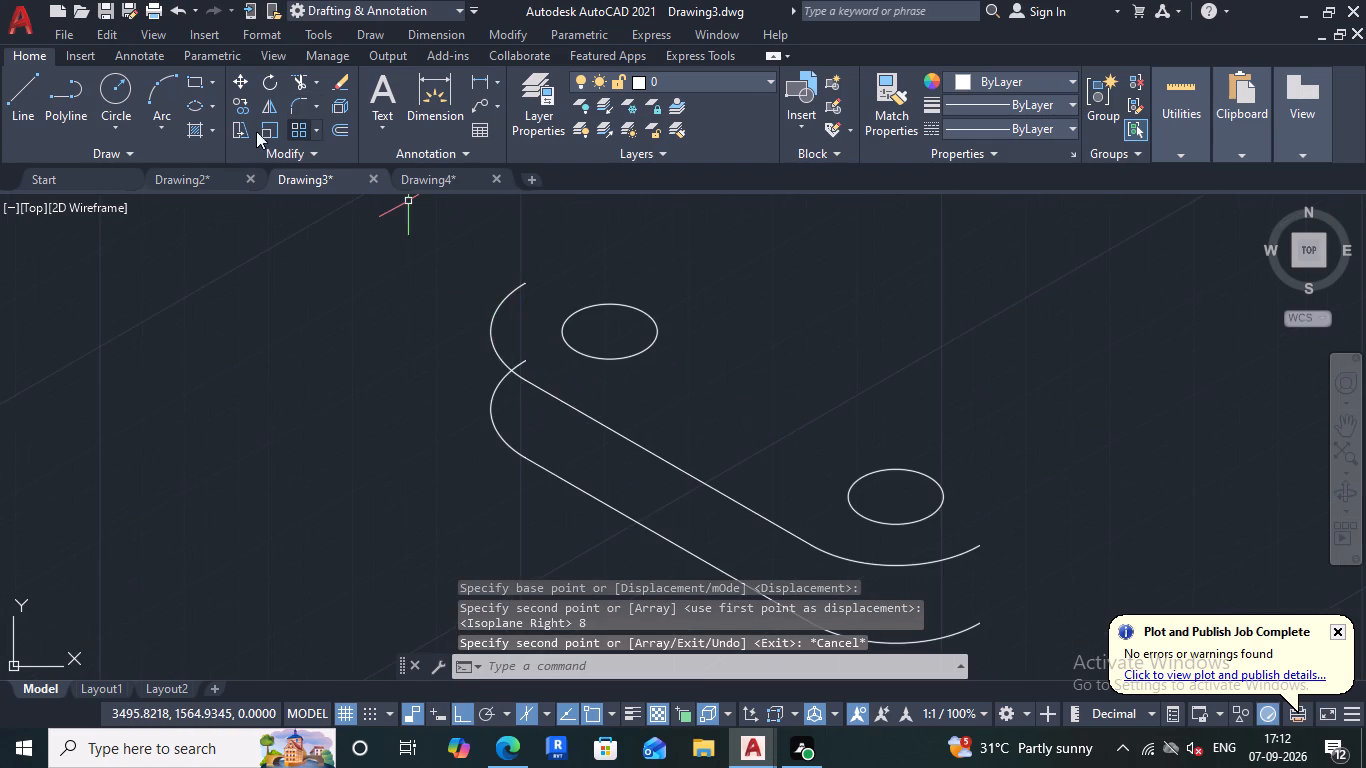
pyautogui.click(17, 90)
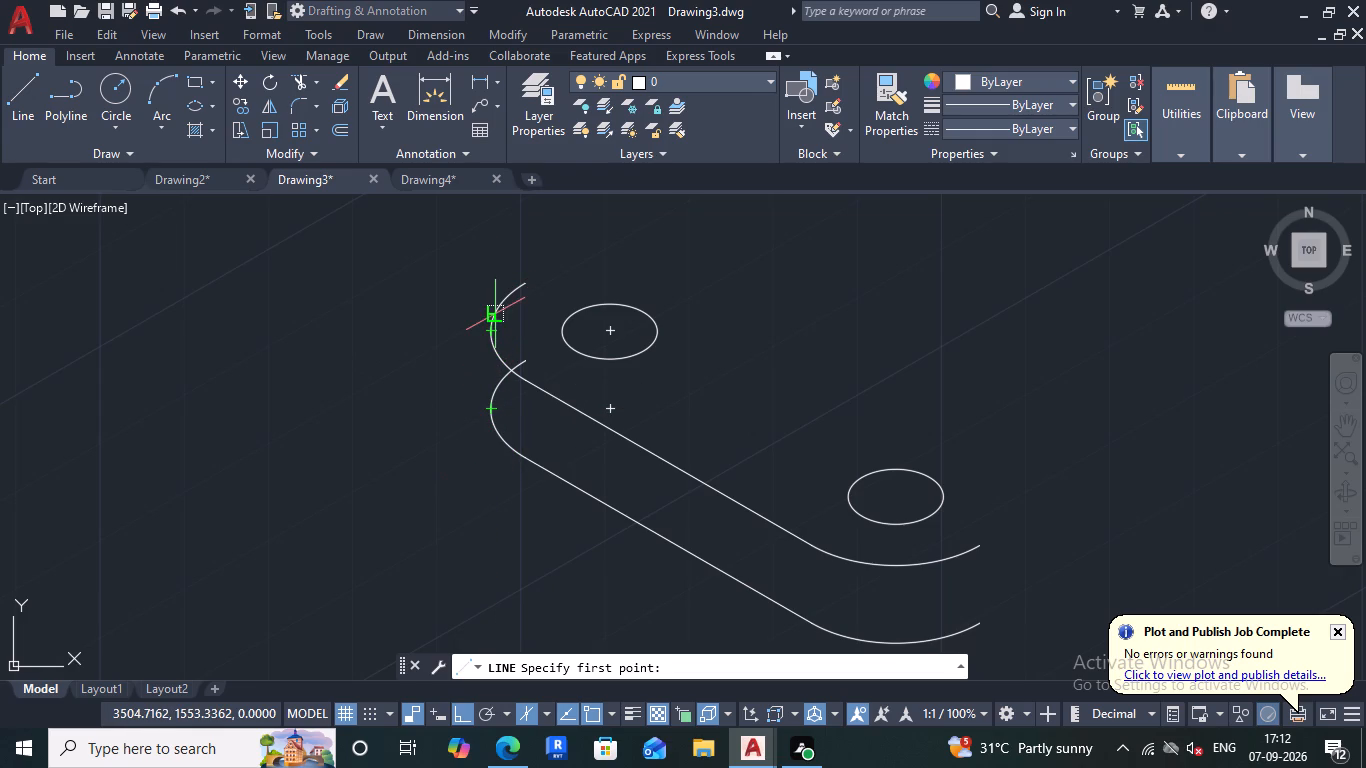
pyautogui.click(486, 335)
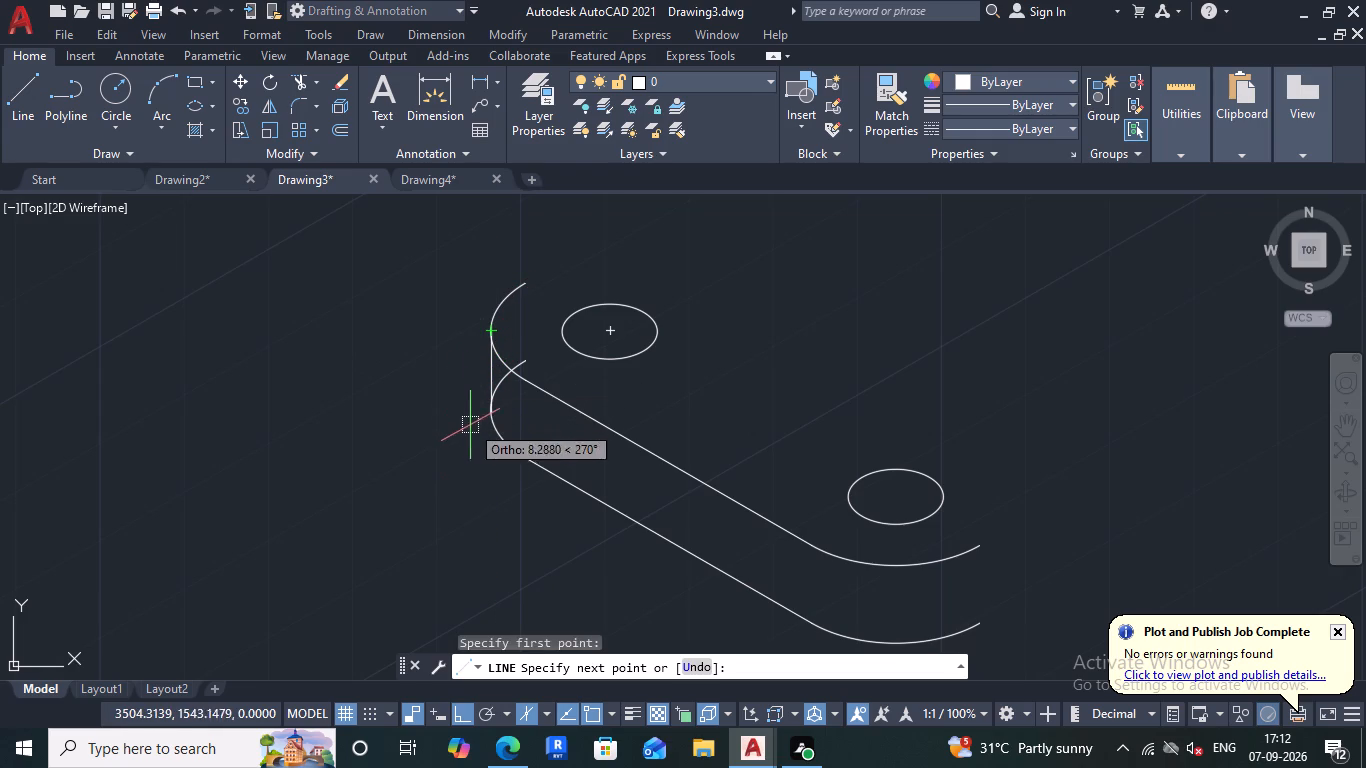
pyautogui.scroll(2, 487, 420)
pyautogui.scroll(-1, 487, 420)
pyautogui.scroll(1, 487, 420)
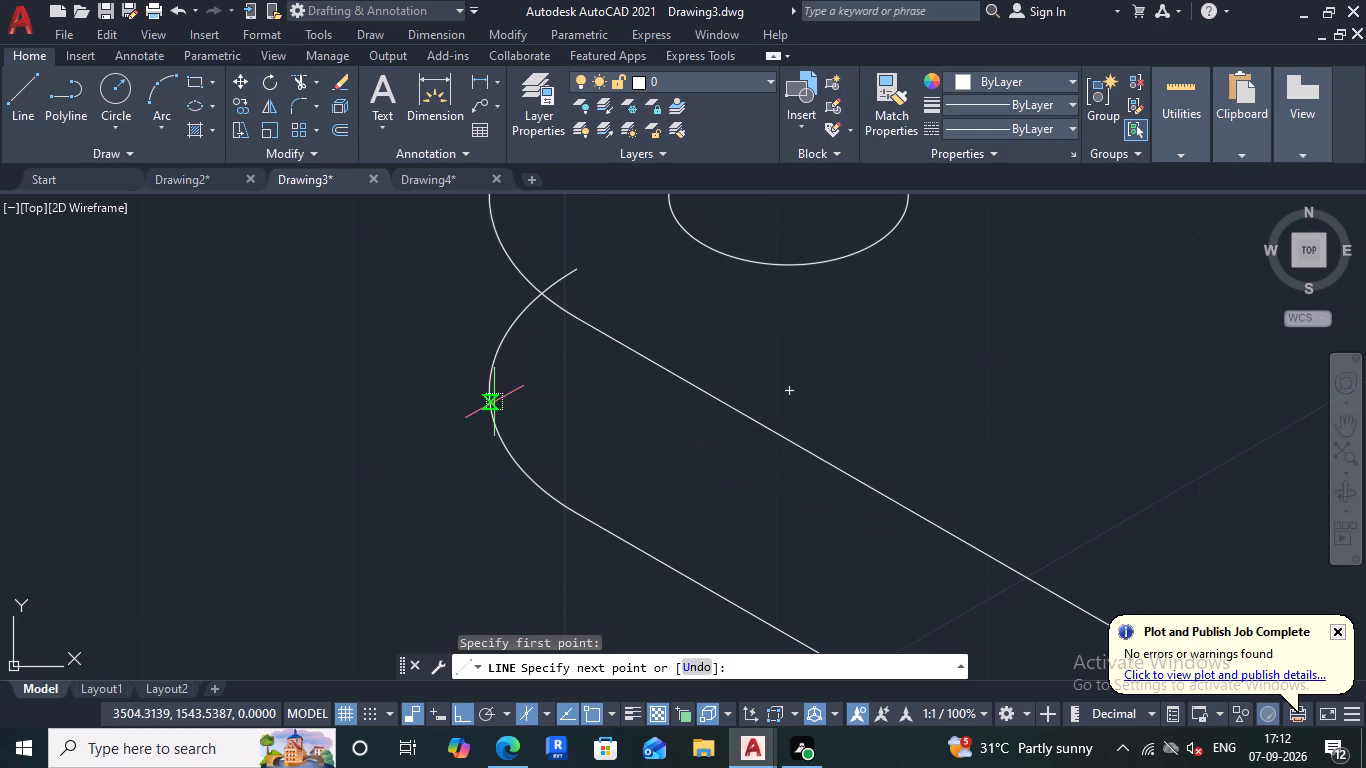
pyautogui.click(490, 388)
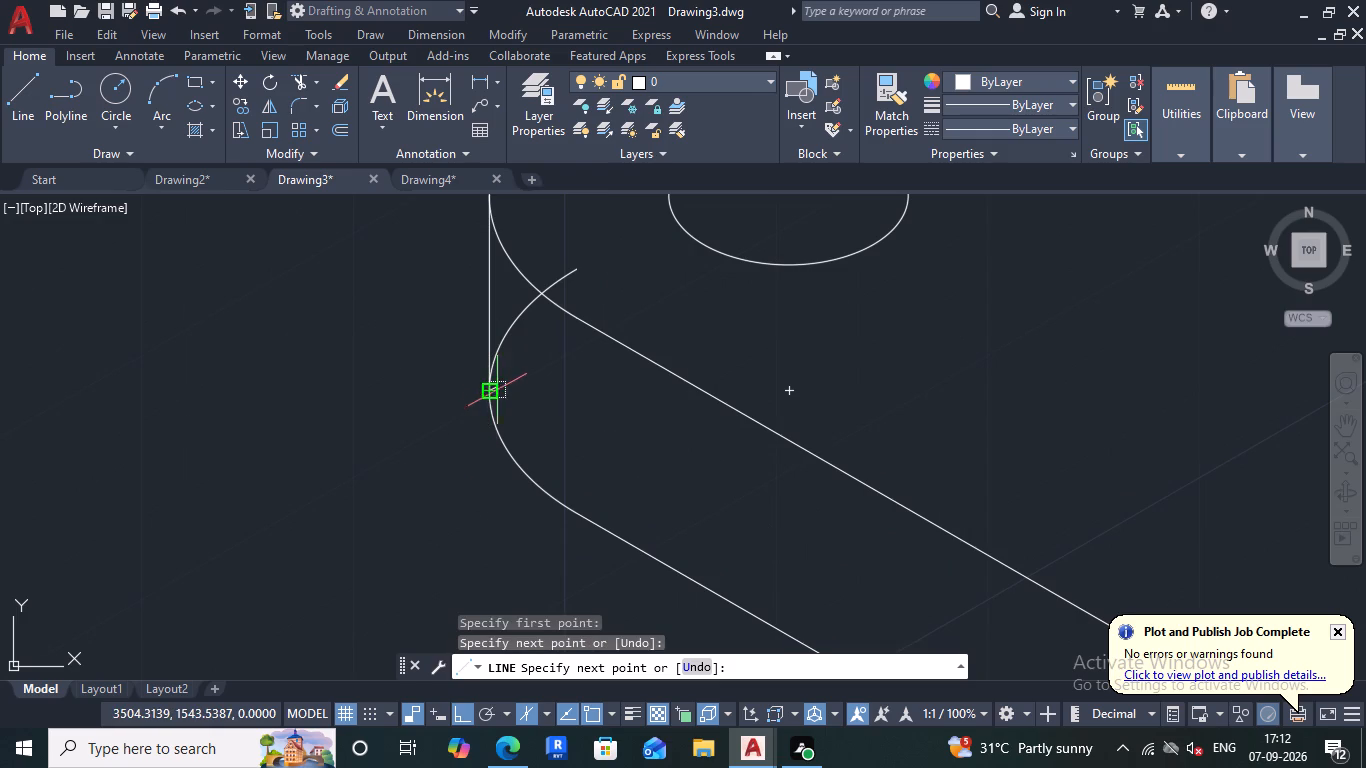
pyautogui.press('Escape')
# Trim away the hidden part of the copied upper corner arc behind the vertical edge and the top outline.
pyautogui.scroll(-1, 521, 373)
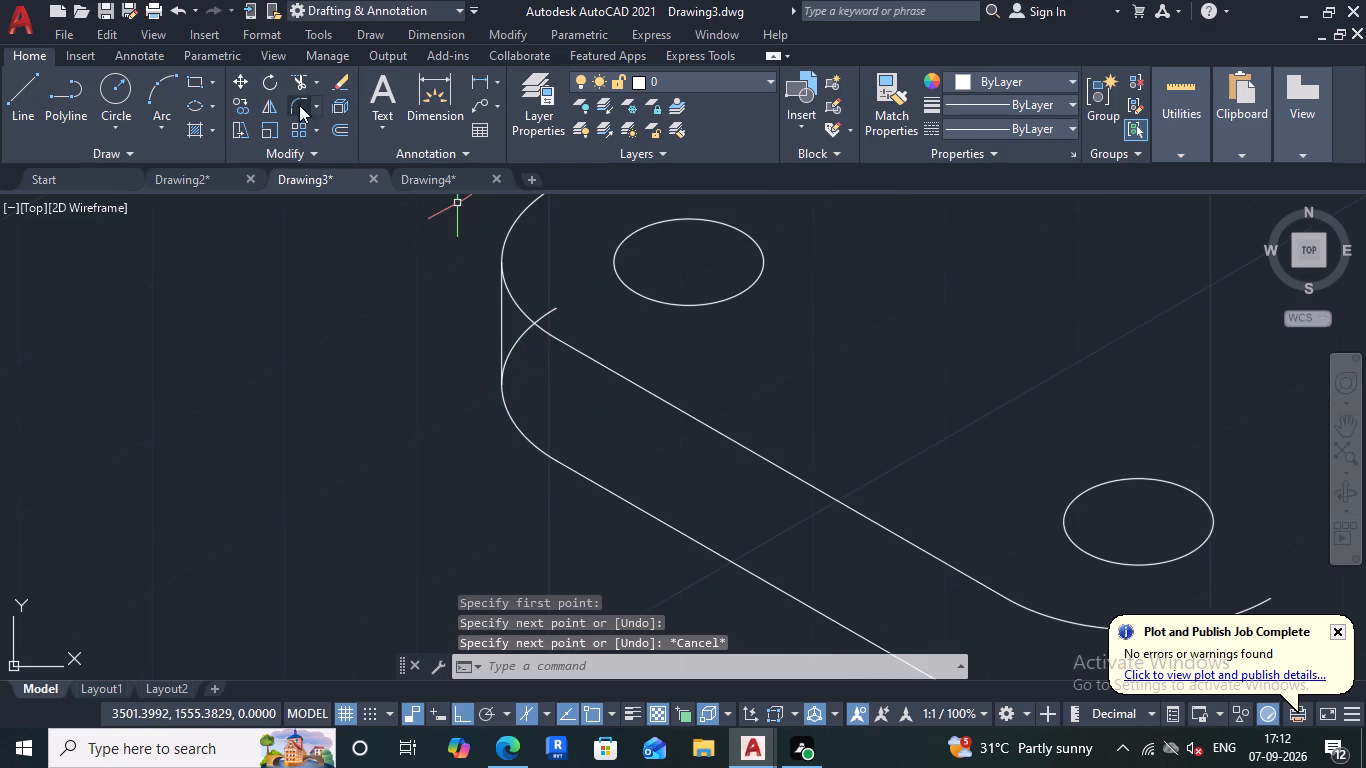
pyautogui.click(299, 90)
pyautogui.moveTo(510, 338); pyautogui.dragTo(562, 413)
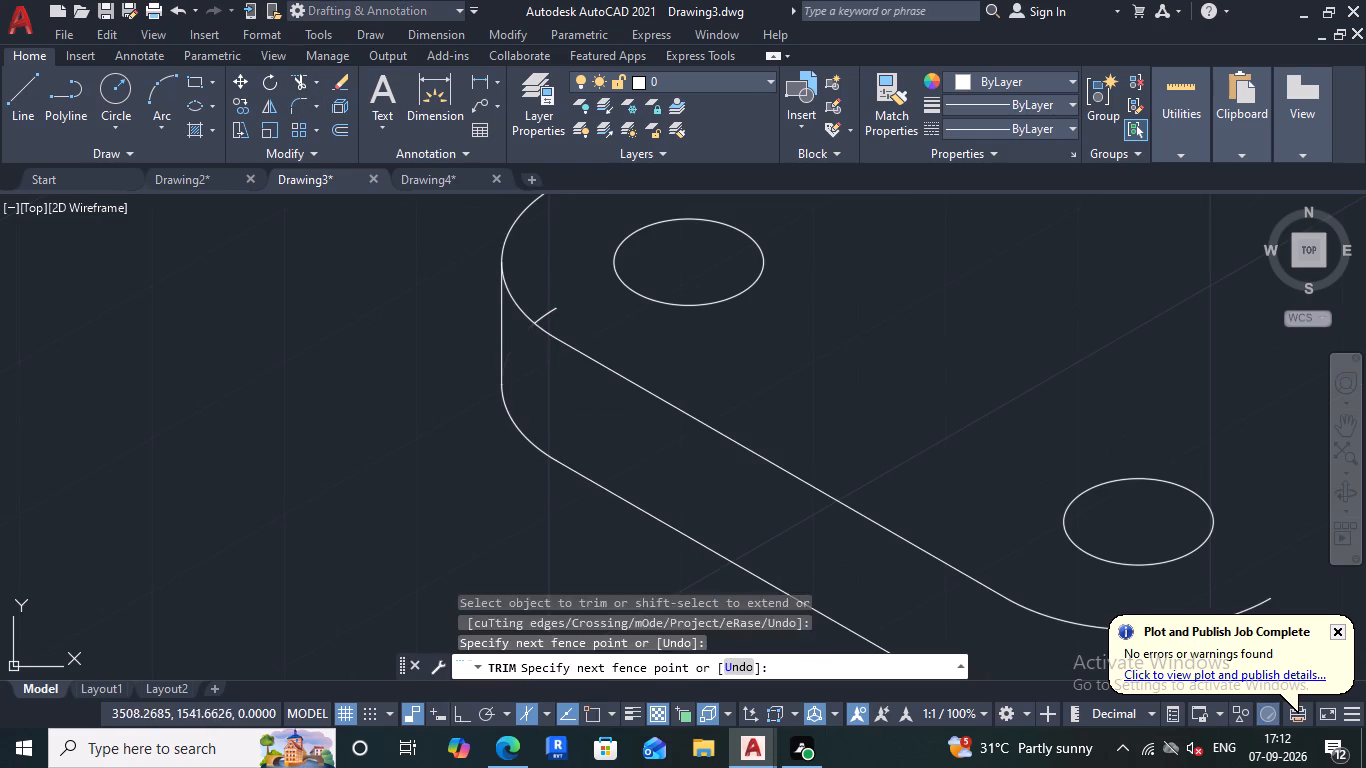
pyautogui.moveTo(542, 306); pyautogui.dragTo(591, 333)
pyautogui.scroll(-3, 598, 333)
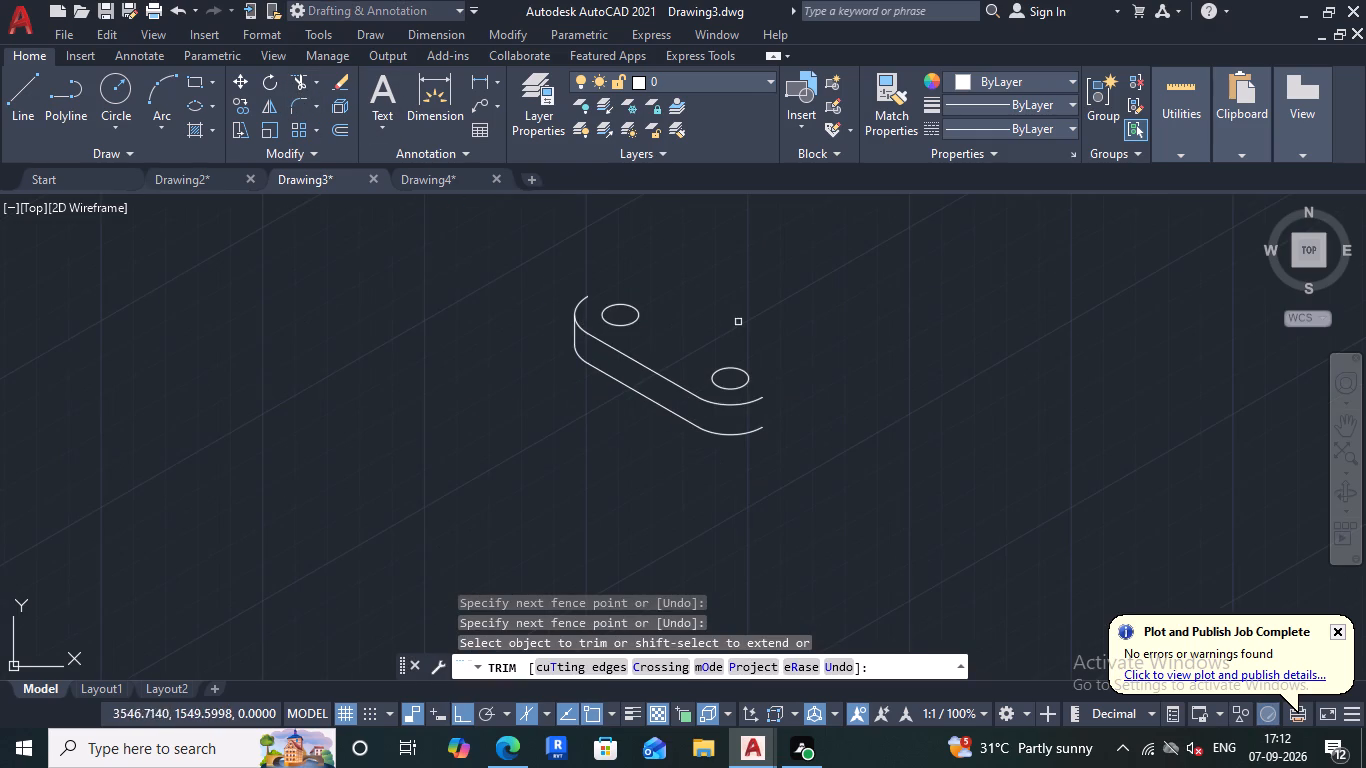
# From the top lower-corner arc's open end, draw lines 13 units at 30°, 8 units down, and back to the copied arc's end.
pyautogui.moveTo(881, 347); pyautogui.dragTo(710, 381, button='middle')
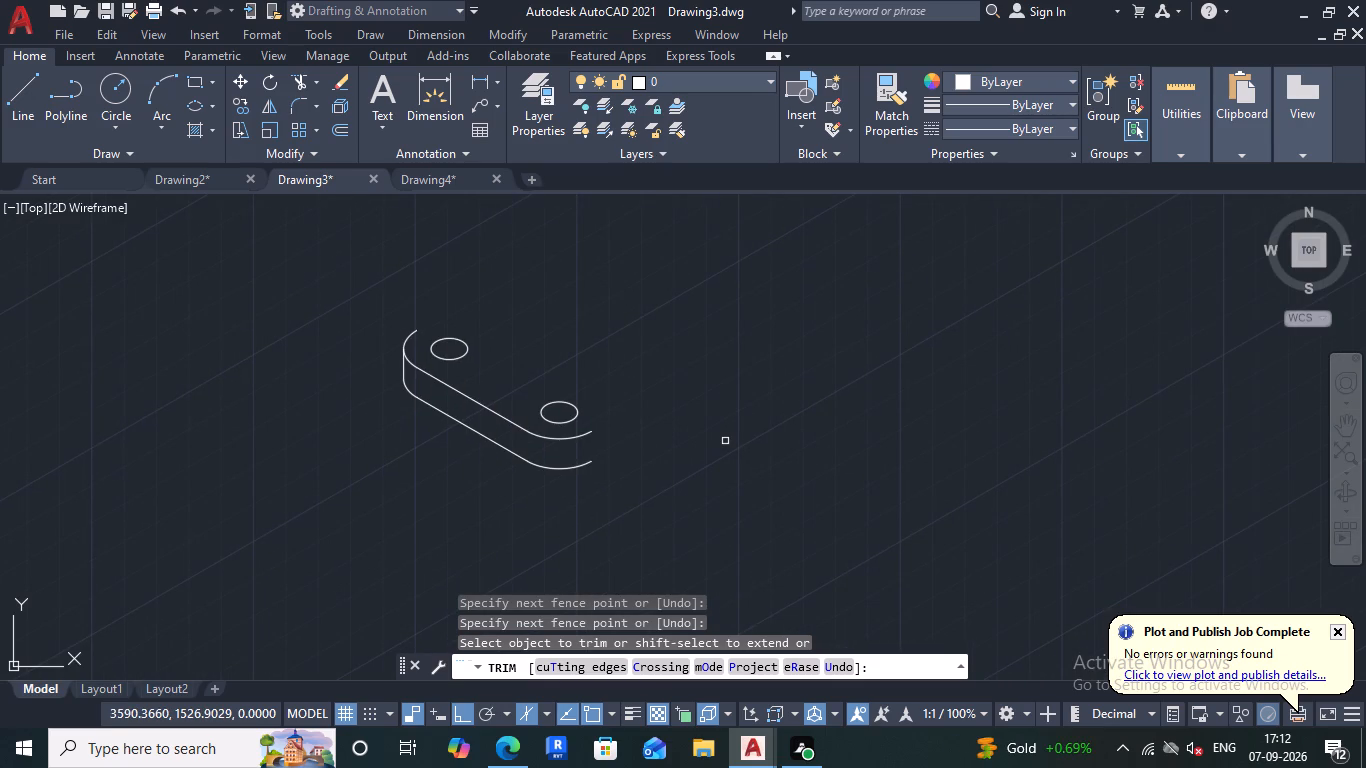
pyautogui.scroll(1, 529, 407)
pyautogui.scroll(-2, 538, 439)
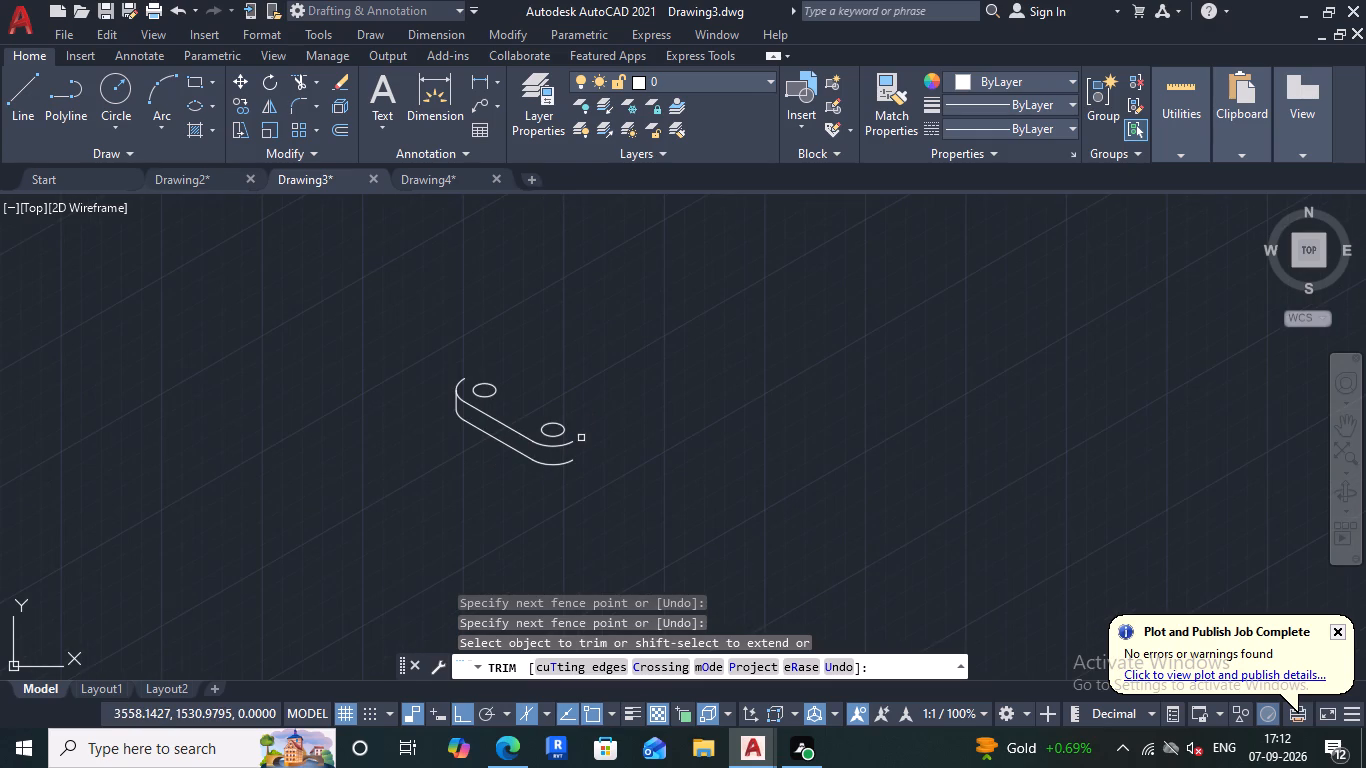
pyautogui.scroll(2, 592, 453)
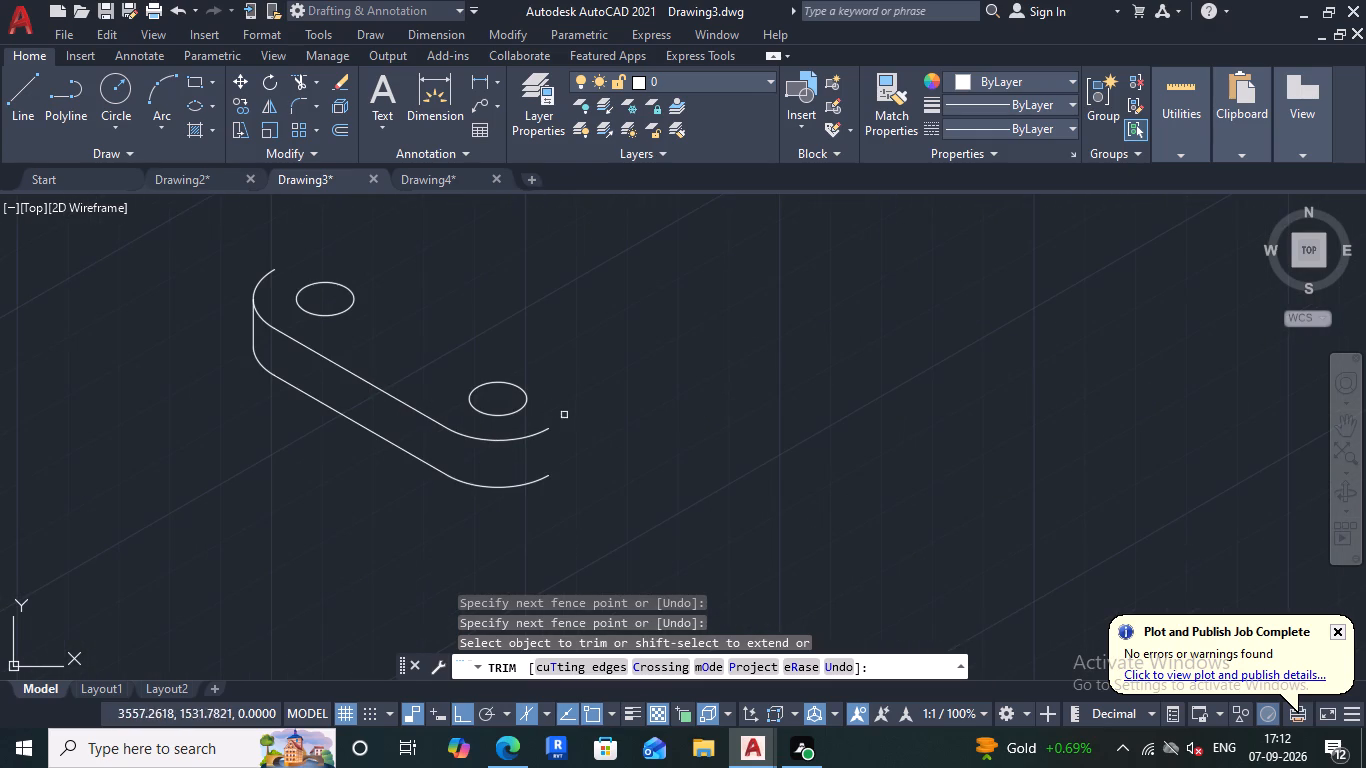
pyautogui.click(29, 92)
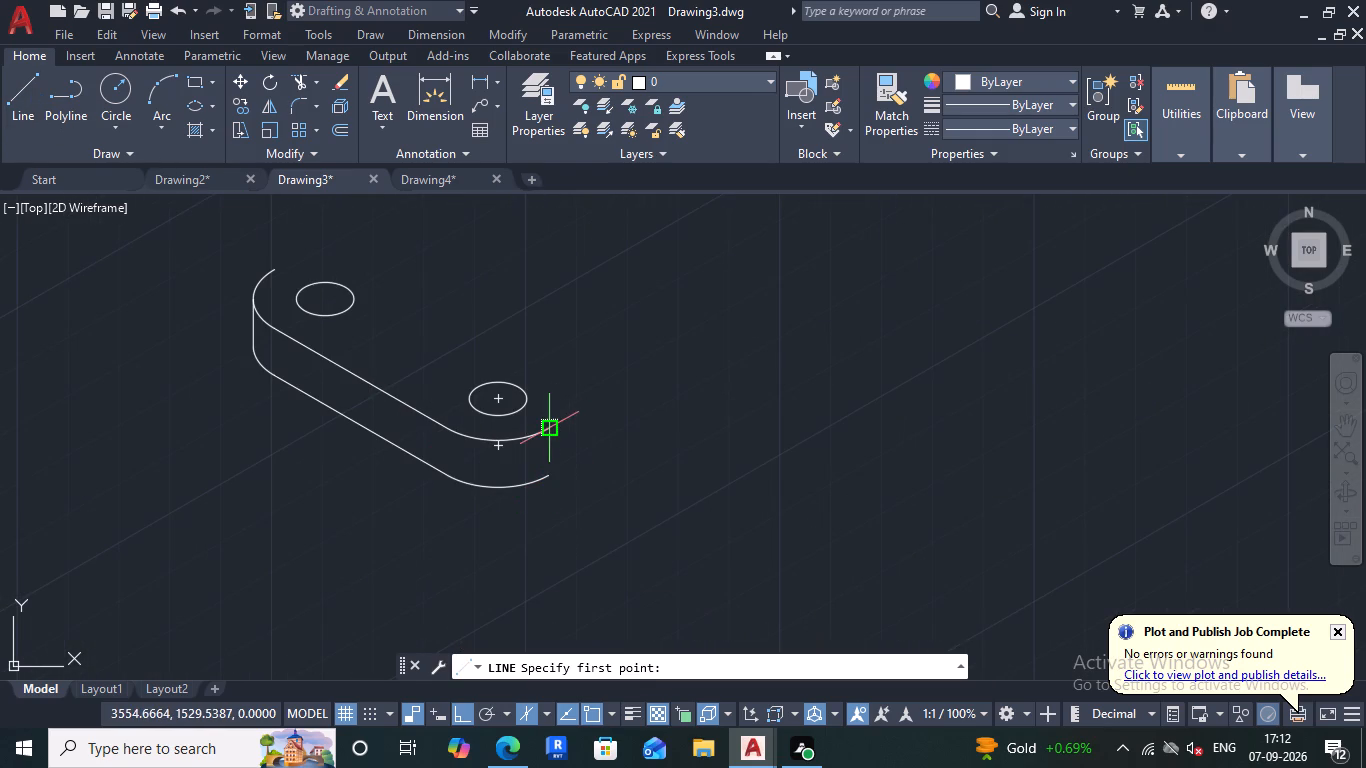
pyautogui.click(556, 429)
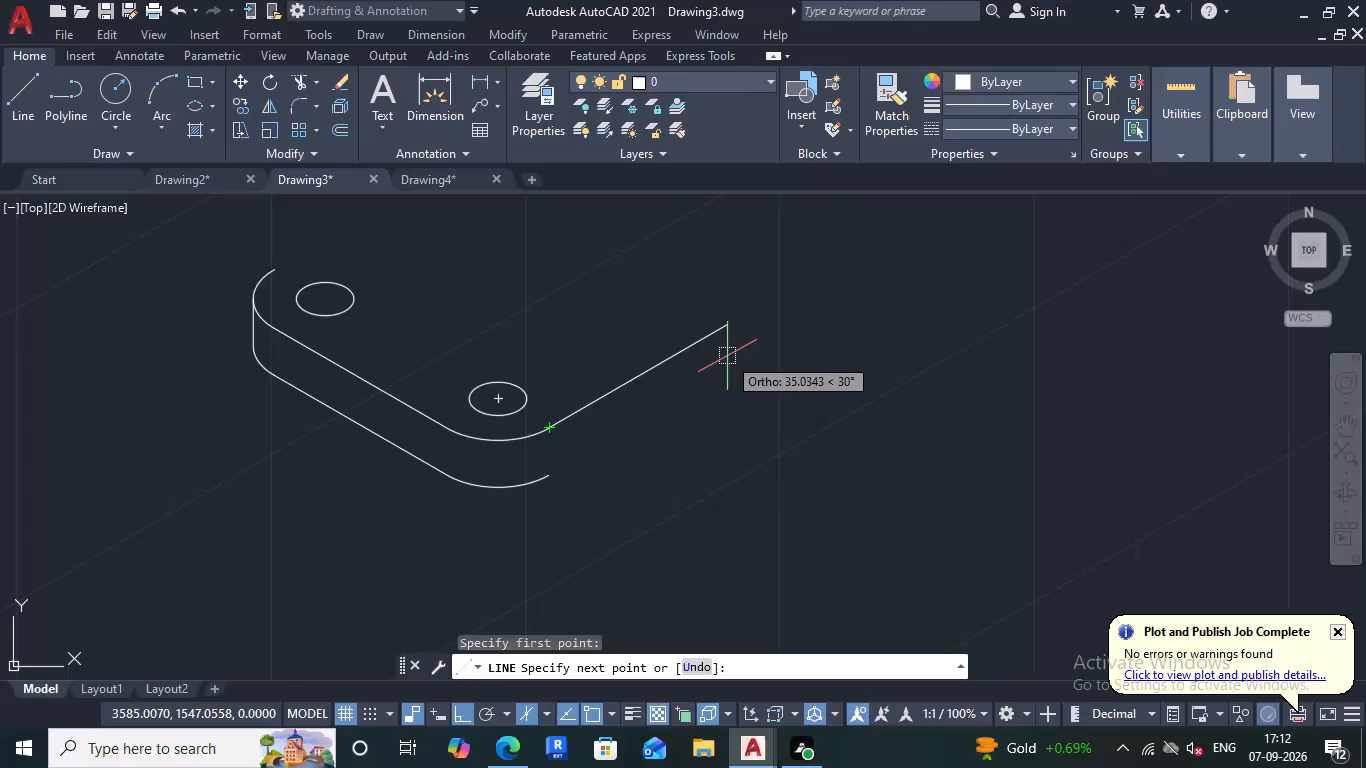
pyautogui.write('13')
pyautogui.press('Return')
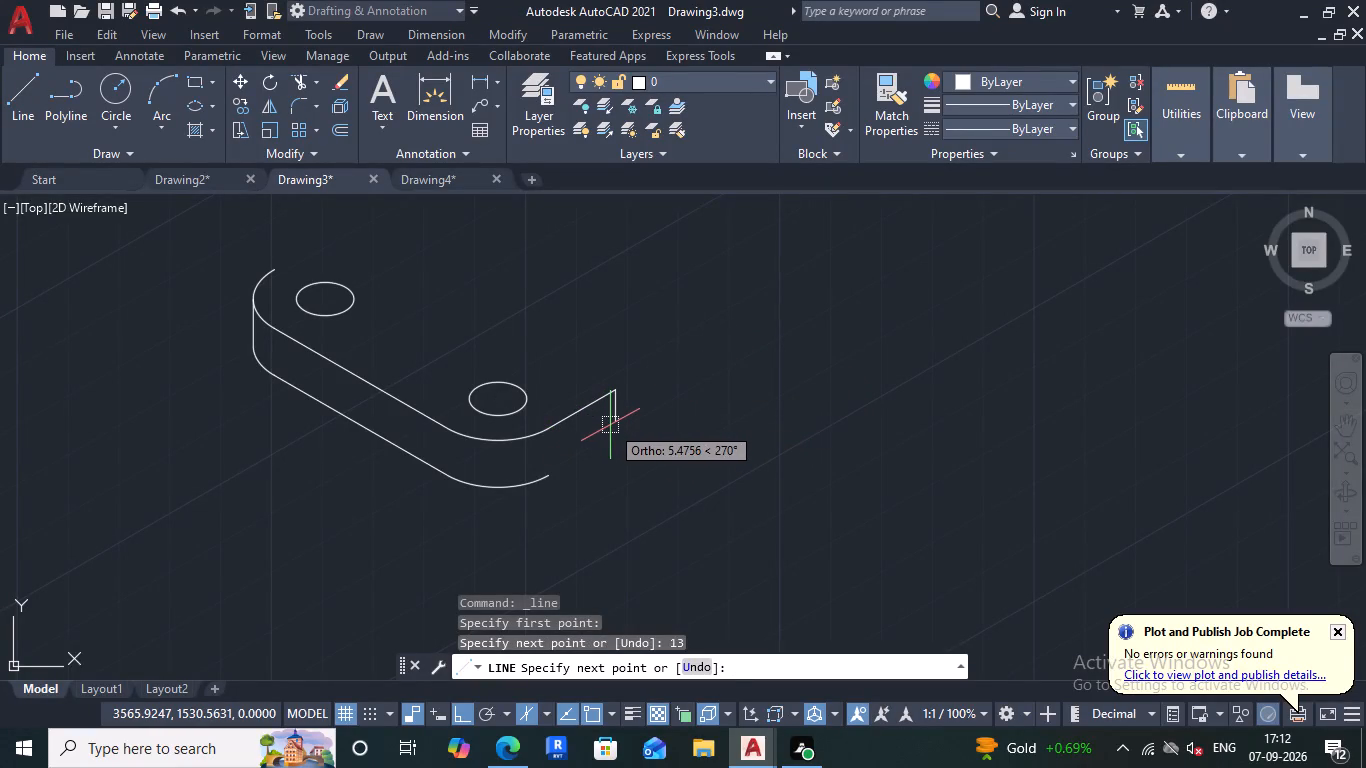
pyautogui.press('8')
pyautogui.press('Return')
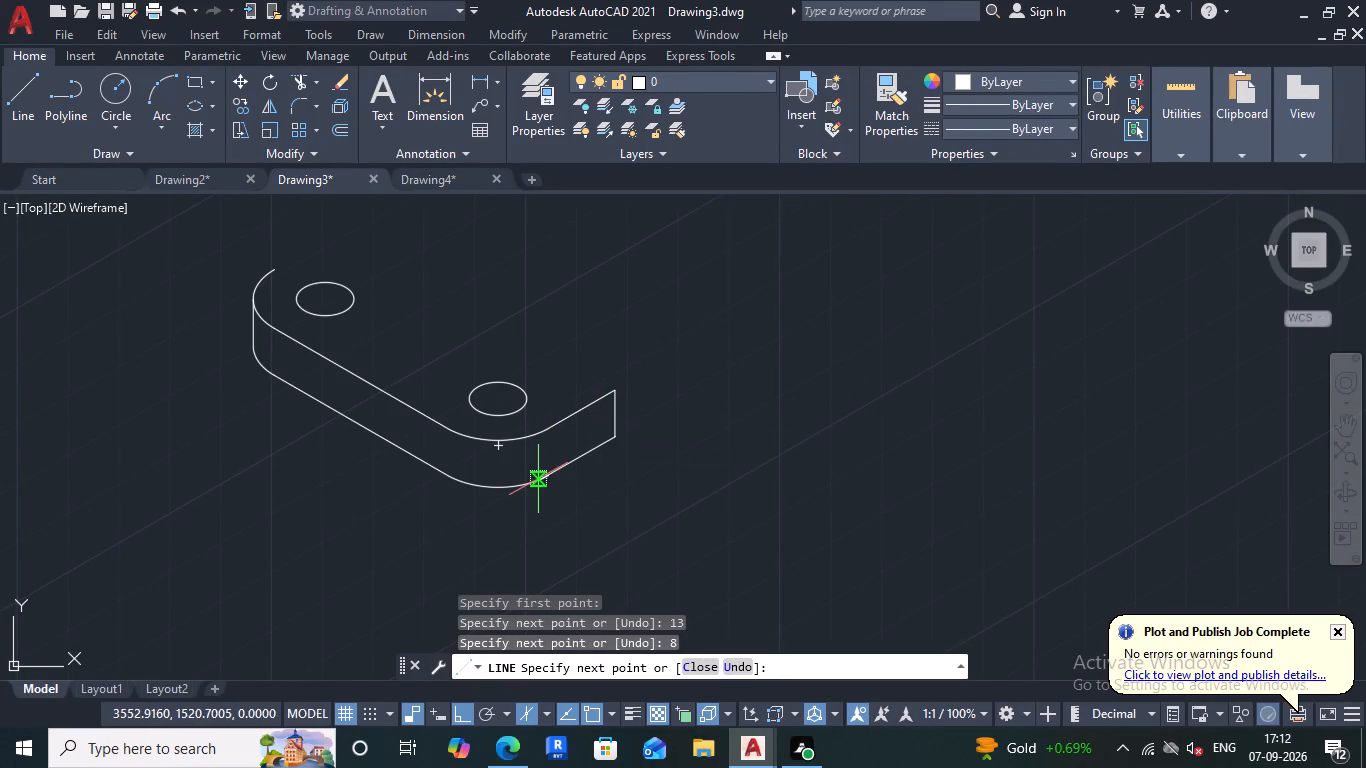
pyautogui.scroll(1, 547, 477)
pyautogui.scroll(-1, 547, 477)
pyautogui.scroll(1, 547, 477)
pyautogui.click(549, 475)
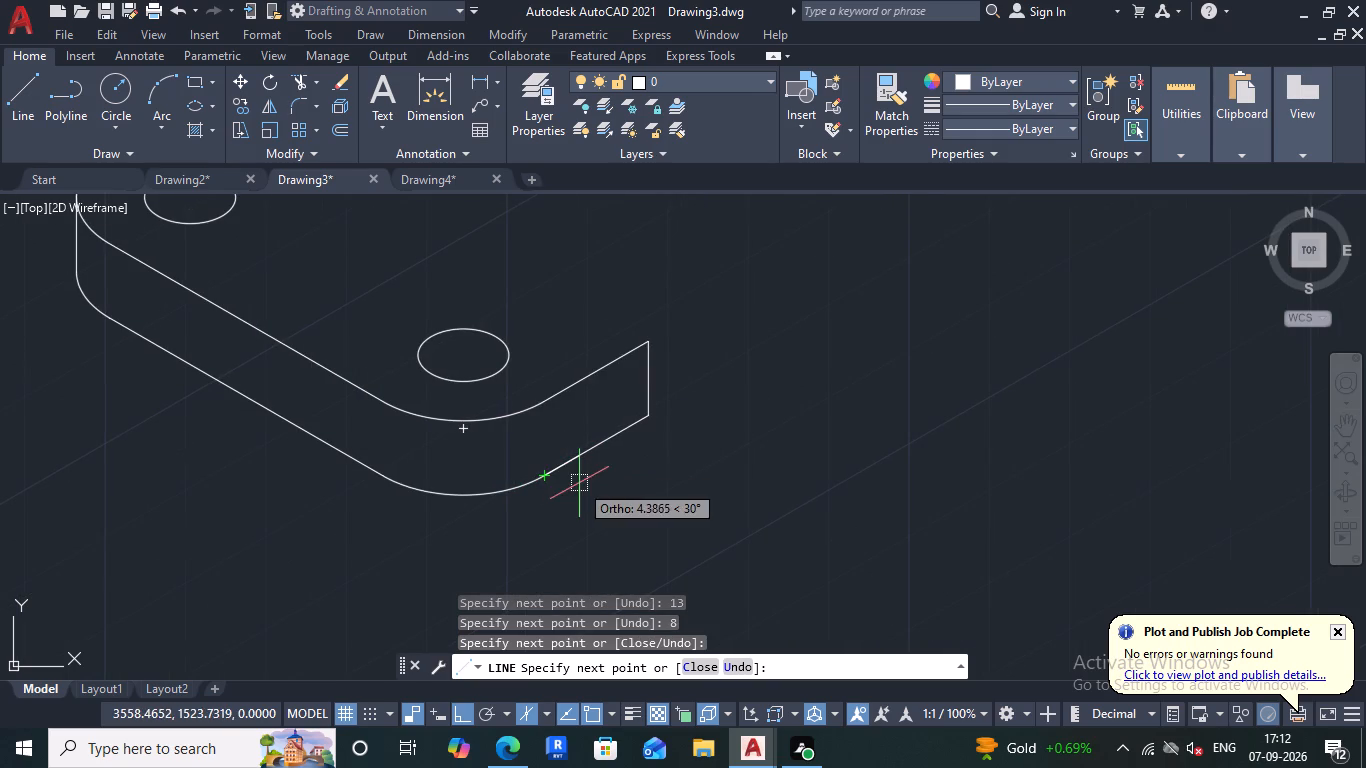
pyautogui.press('Escape')
# Draw a short 30° line on the top isoplane, starting 3 units from the 34-unit top edge's midpoint, tracked toward the upper corner.
pyautogui.scroll(-3, 592, 490)
pyautogui.scroll(1, 583, 406)
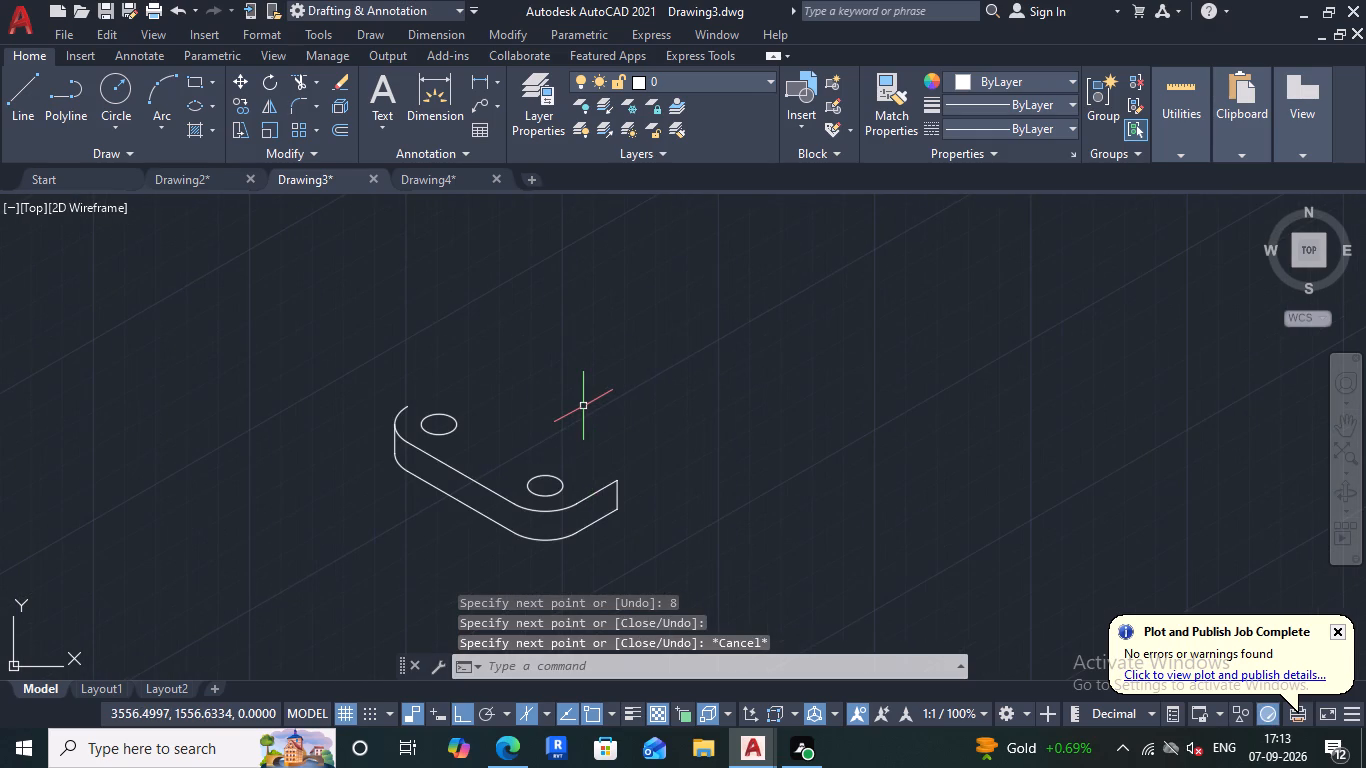
pyautogui.scroll(-1, 583, 406)
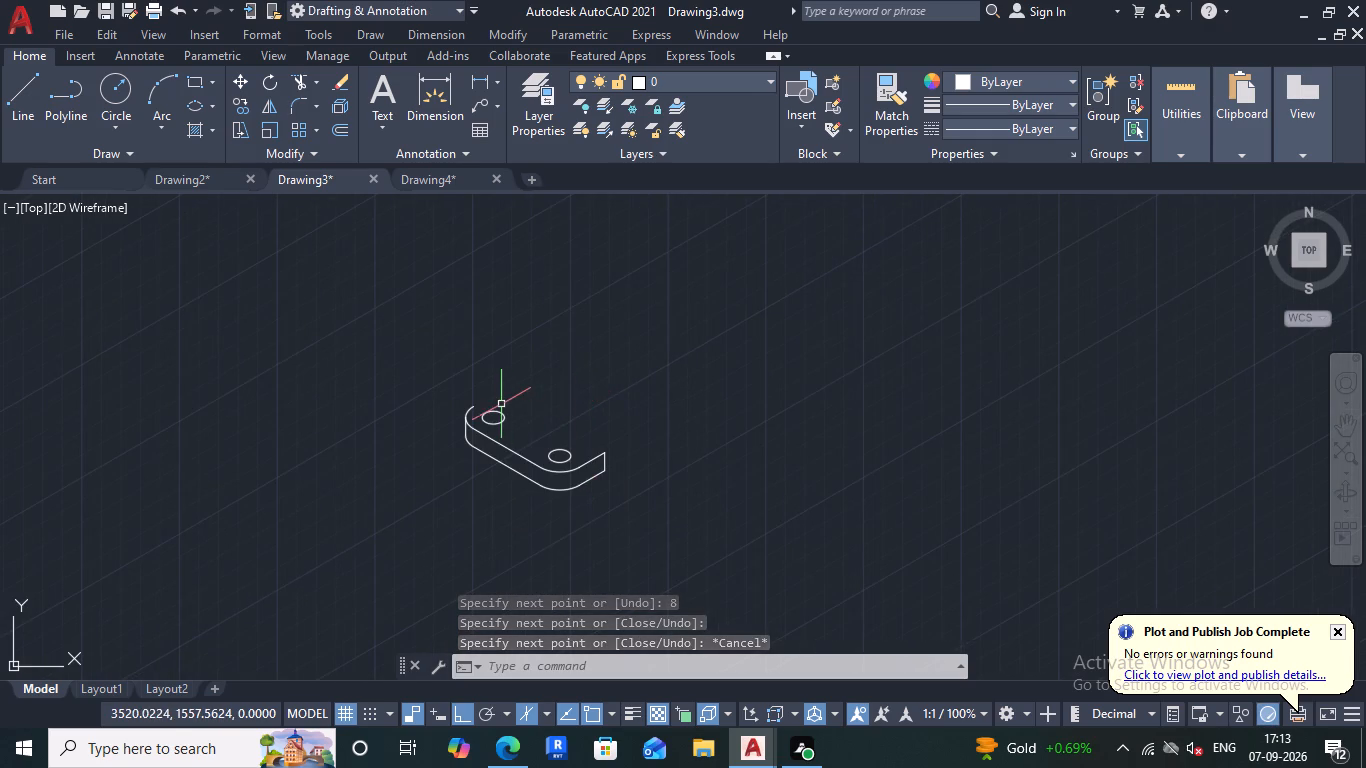
pyautogui.scroll(2, 501, 404)
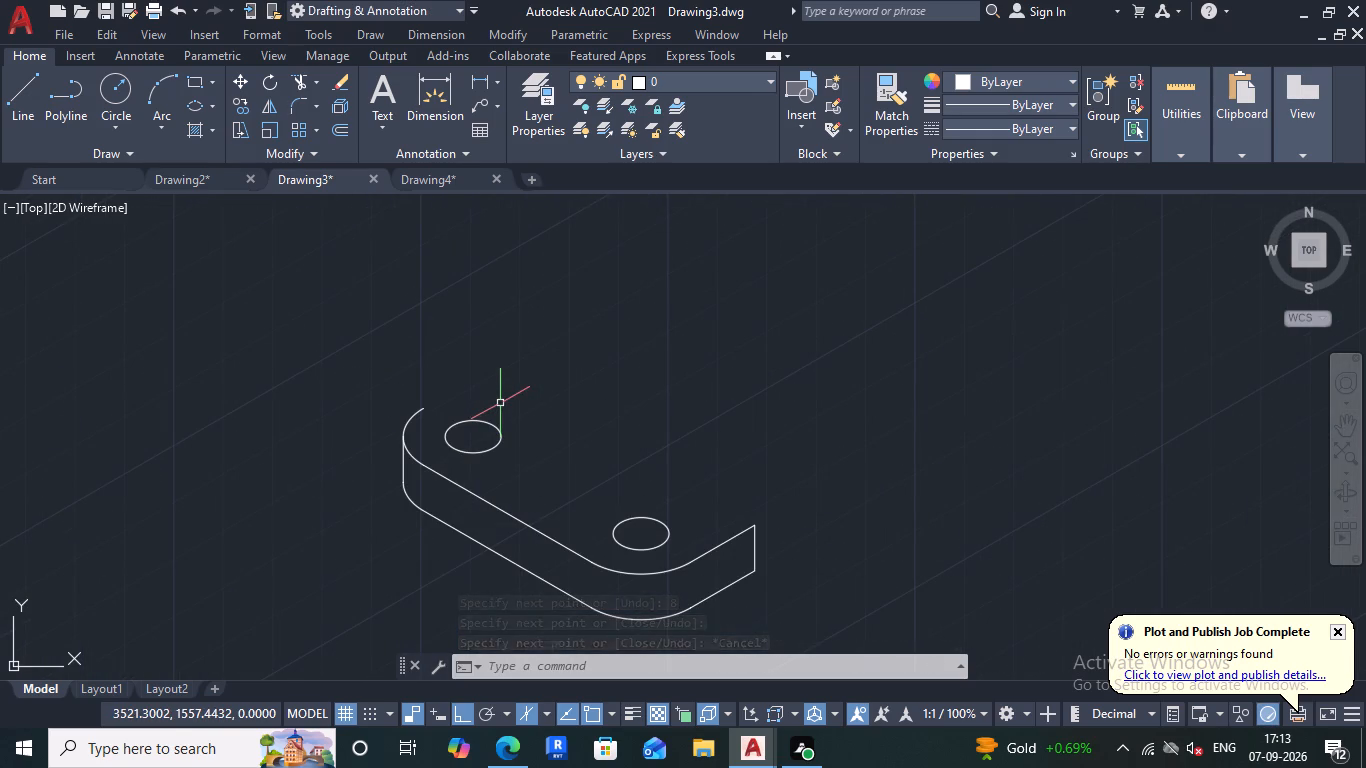
pyautogui.scroll(-1, 504, 403)
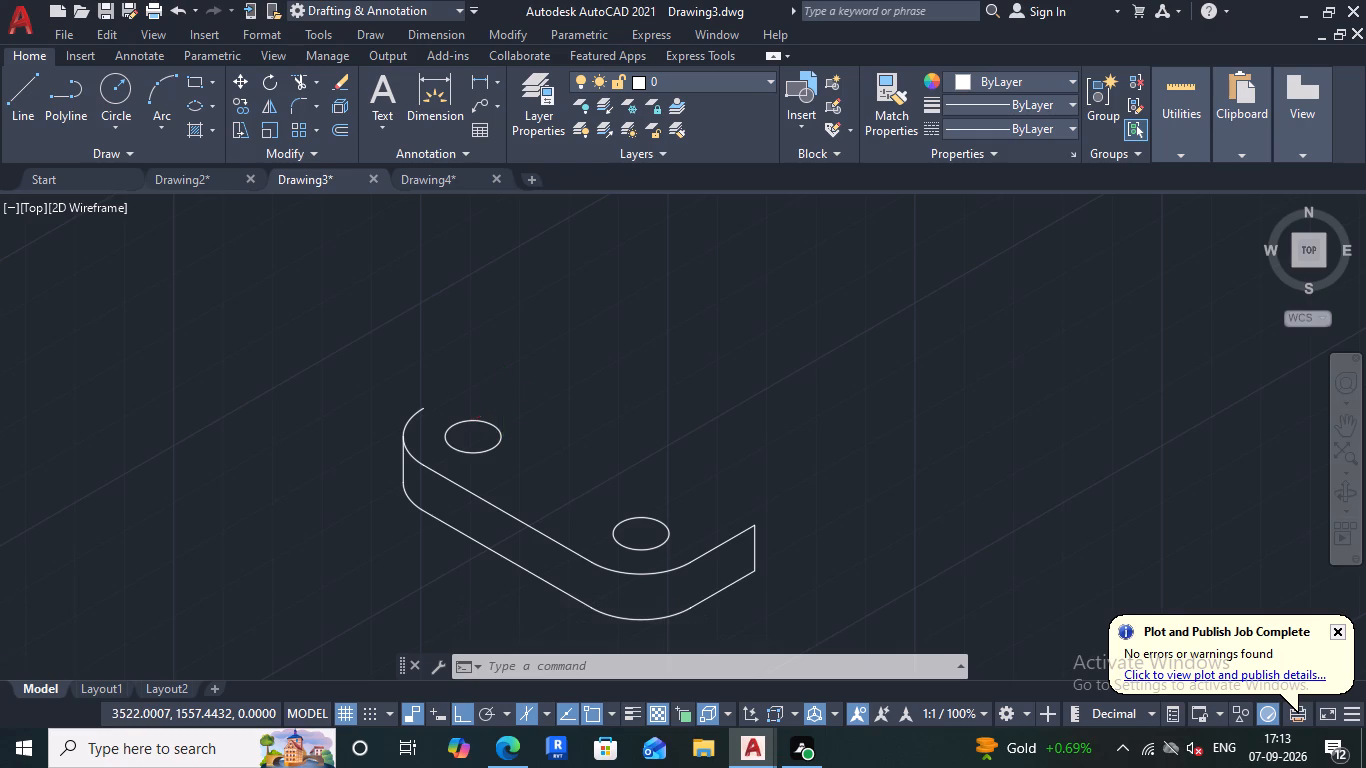
pyautogui.scroll(1, 504, 403)
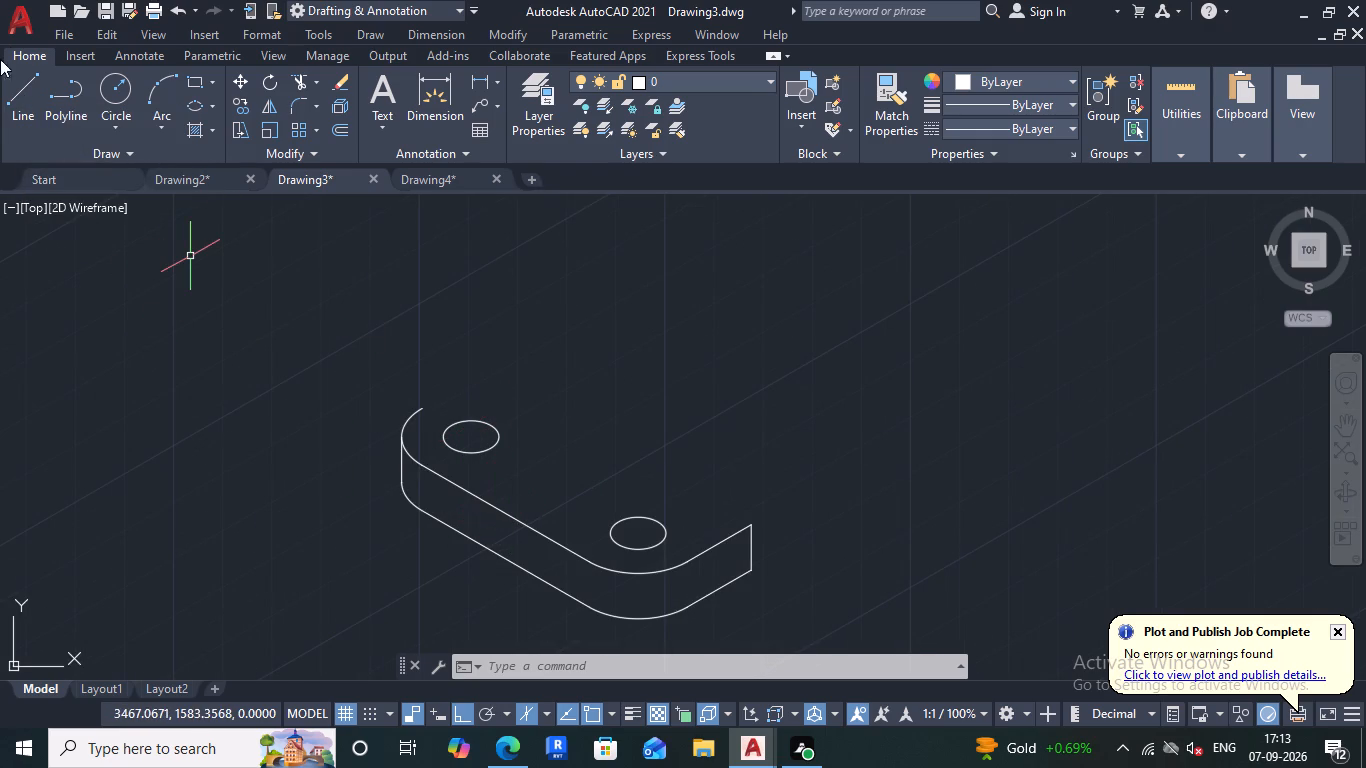
pyautogui.click(30, 86)
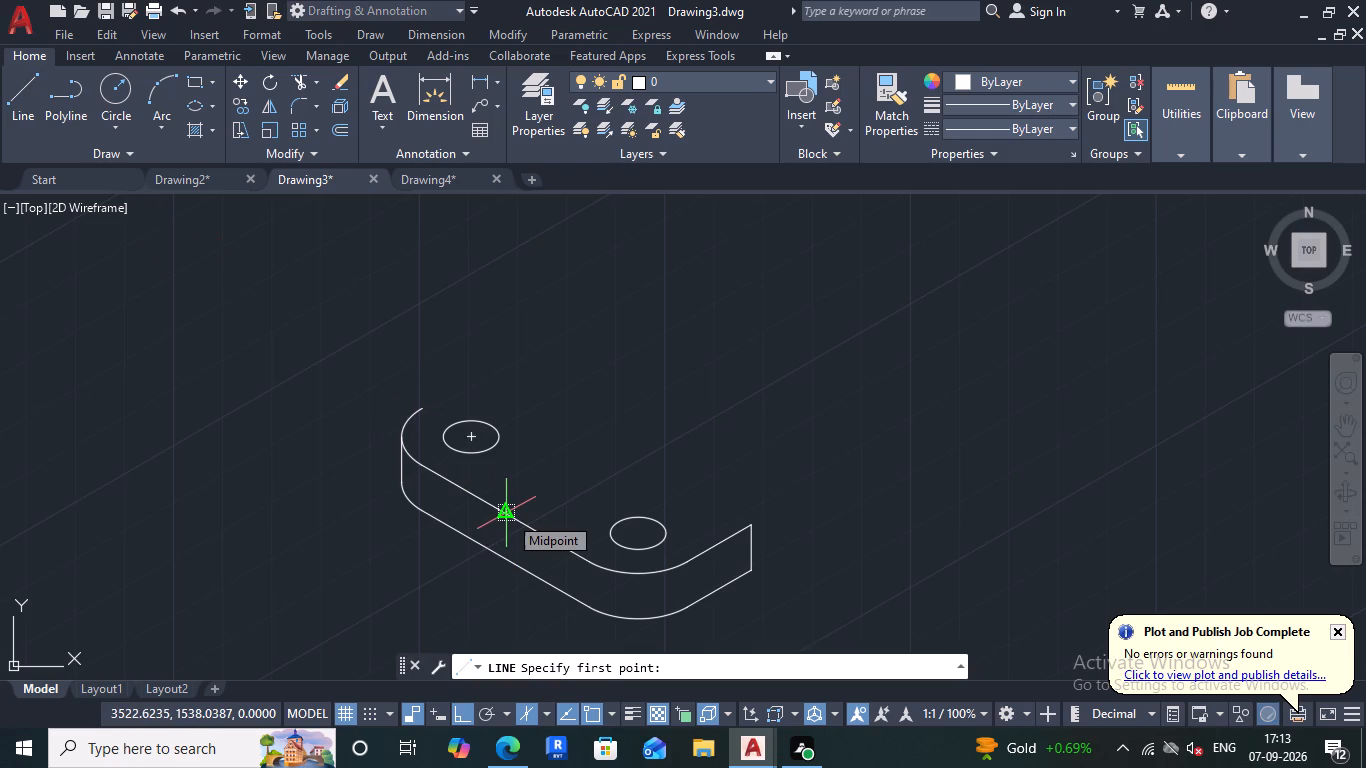
pyautogui.write('tk')
pyautogui.press('Return')
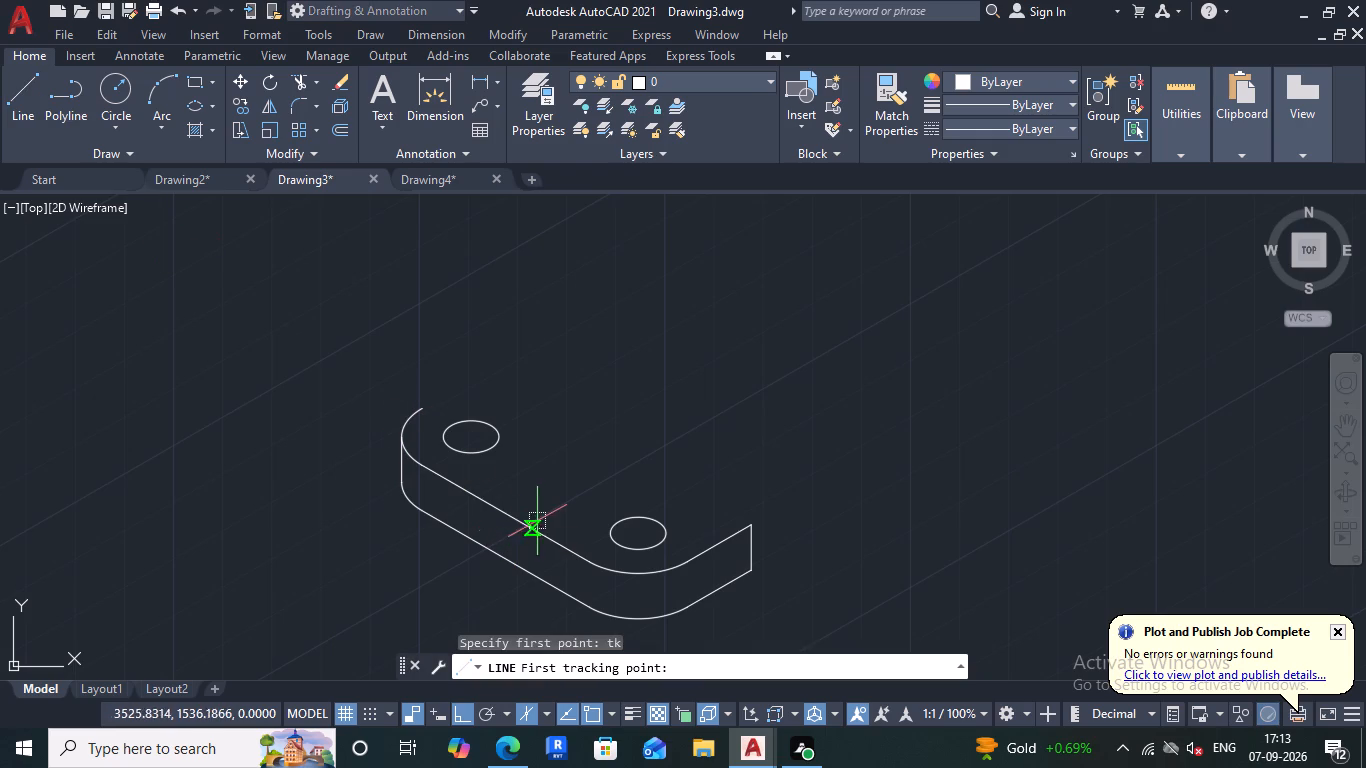
pyautogui.click(512, 510)
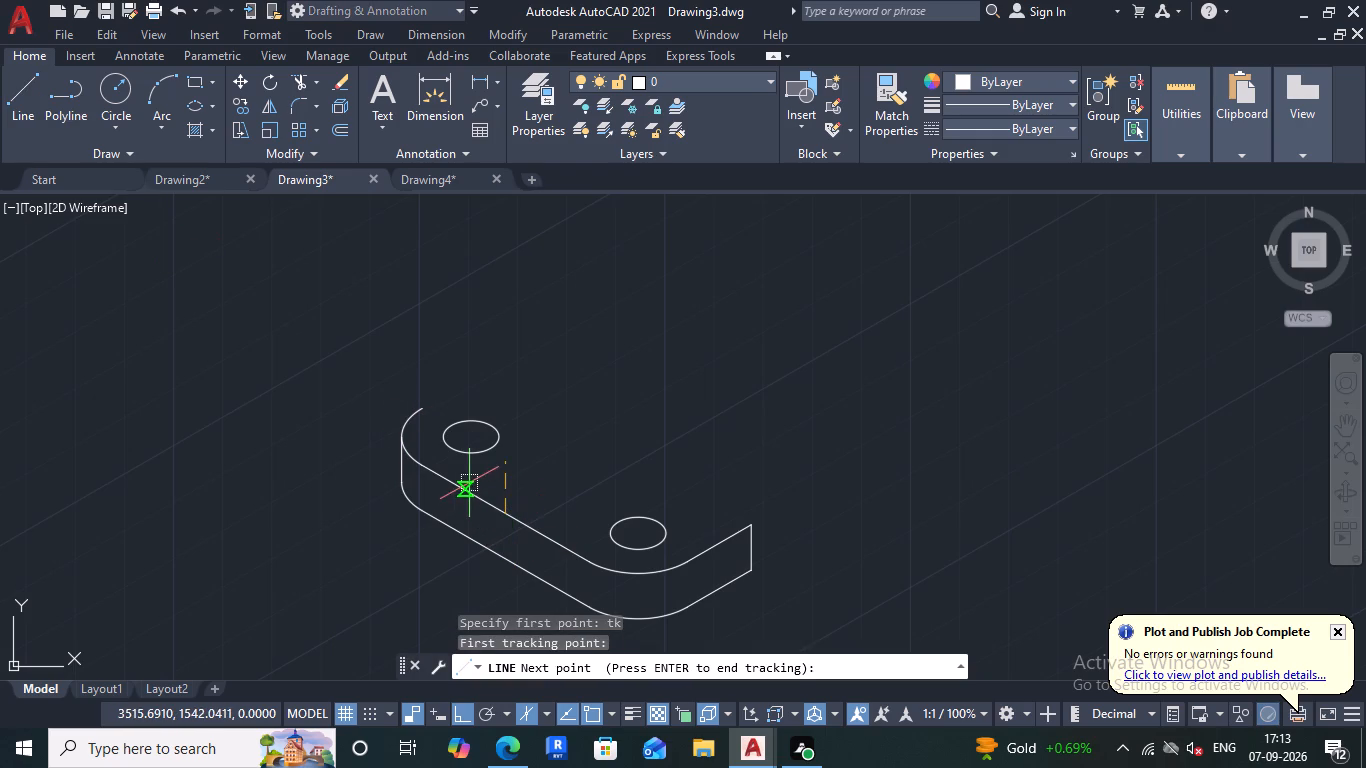
pyautogui.press('F5')
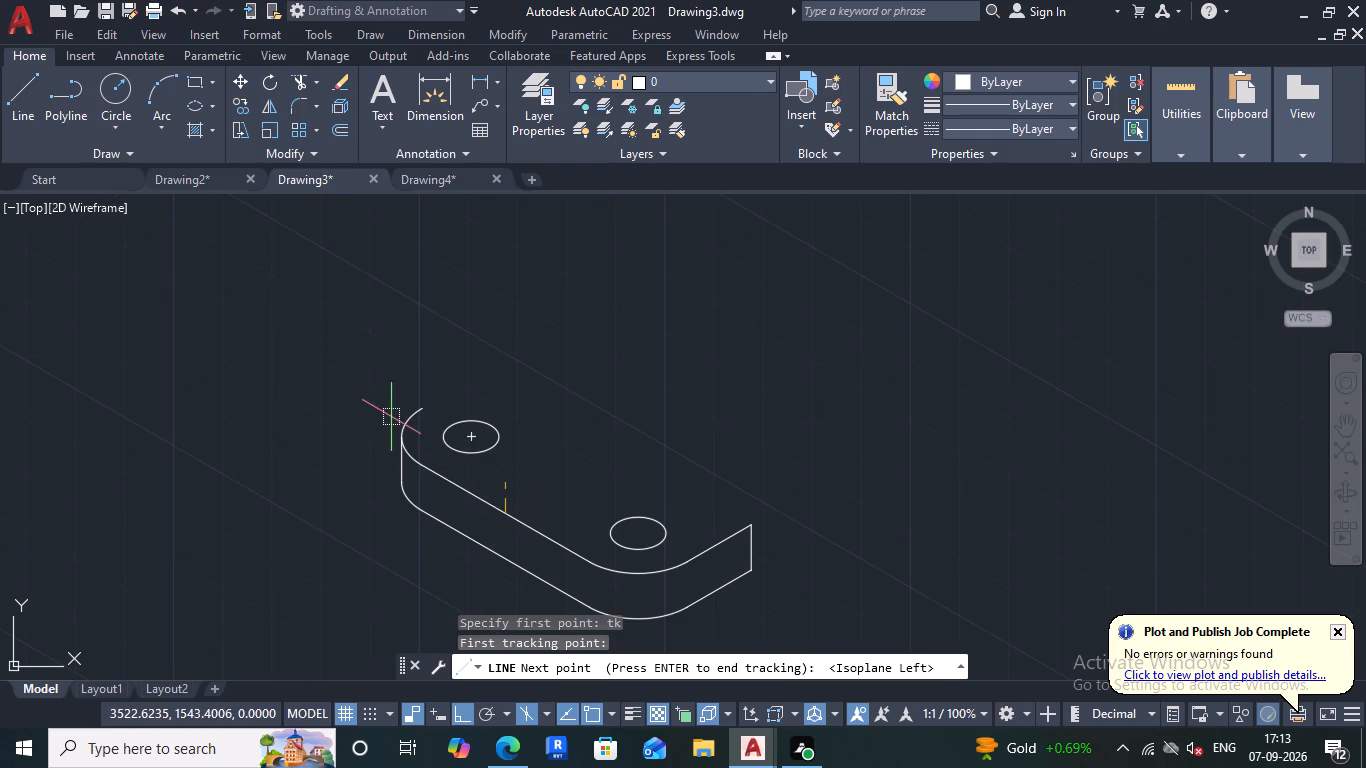
pyautogui.press('F5')
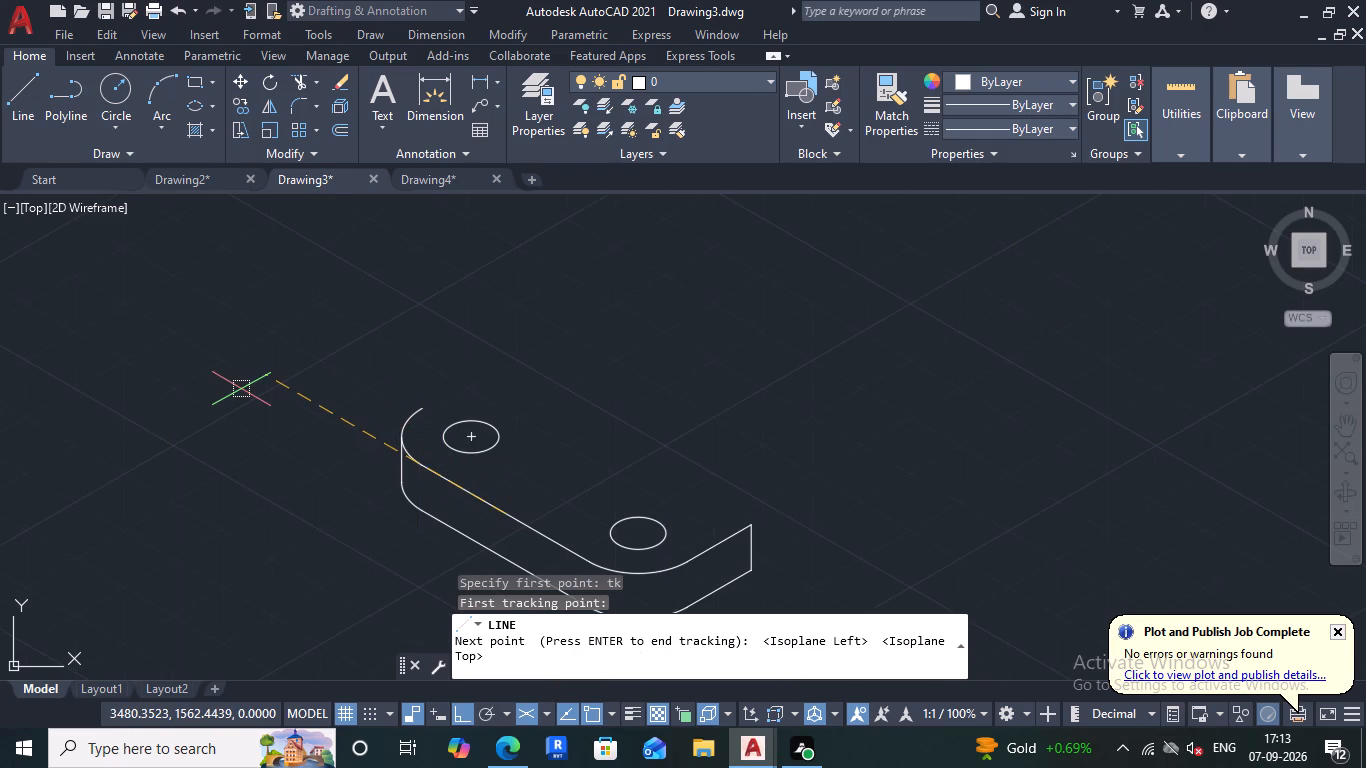
pyautogui.press('3')
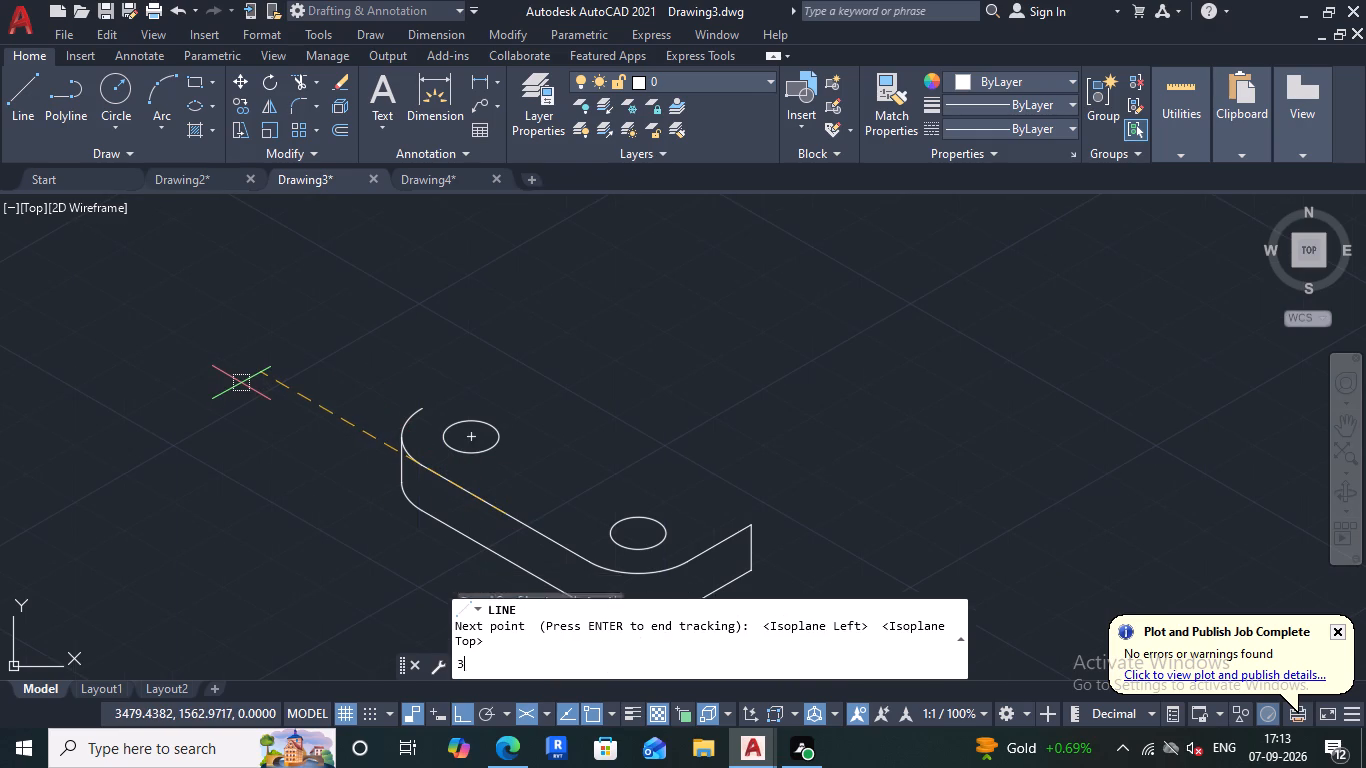
pyautogui.press('Return')
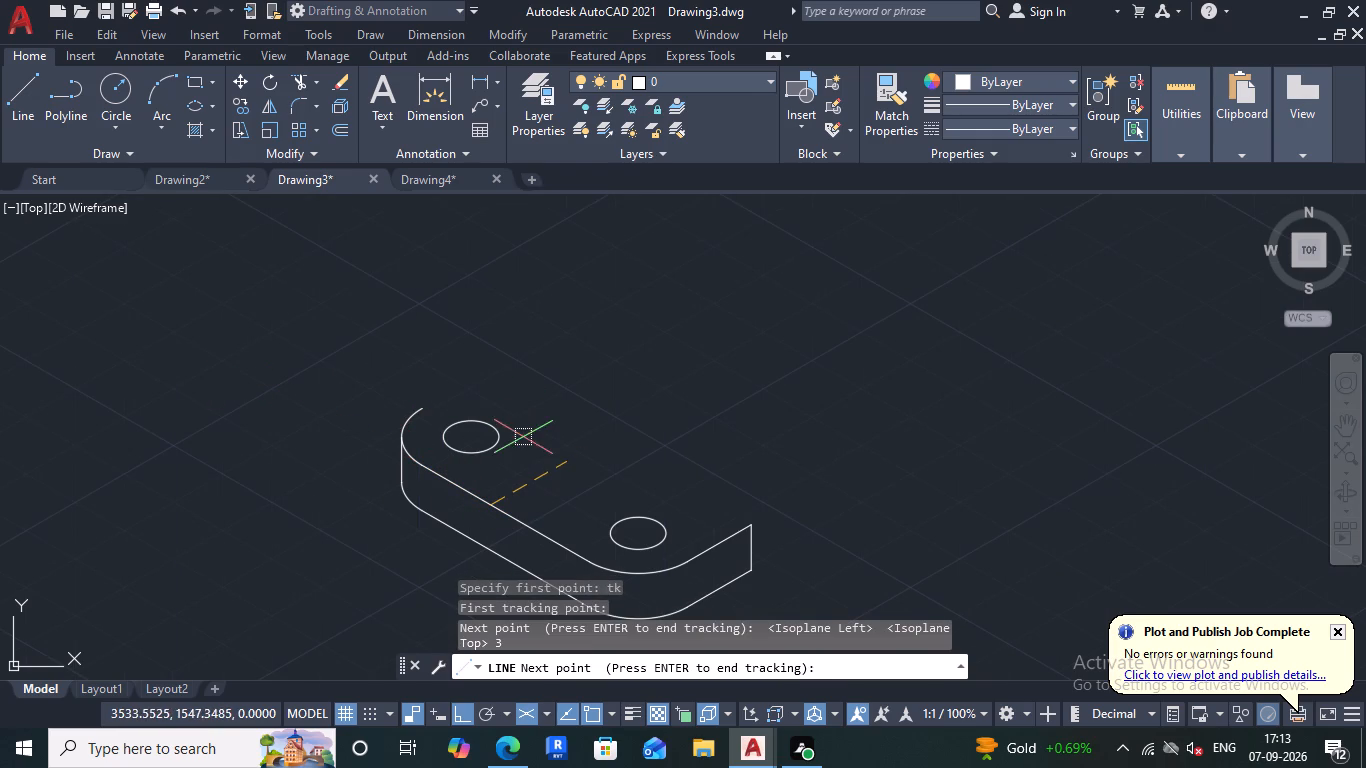
pyautogui.press('Return')
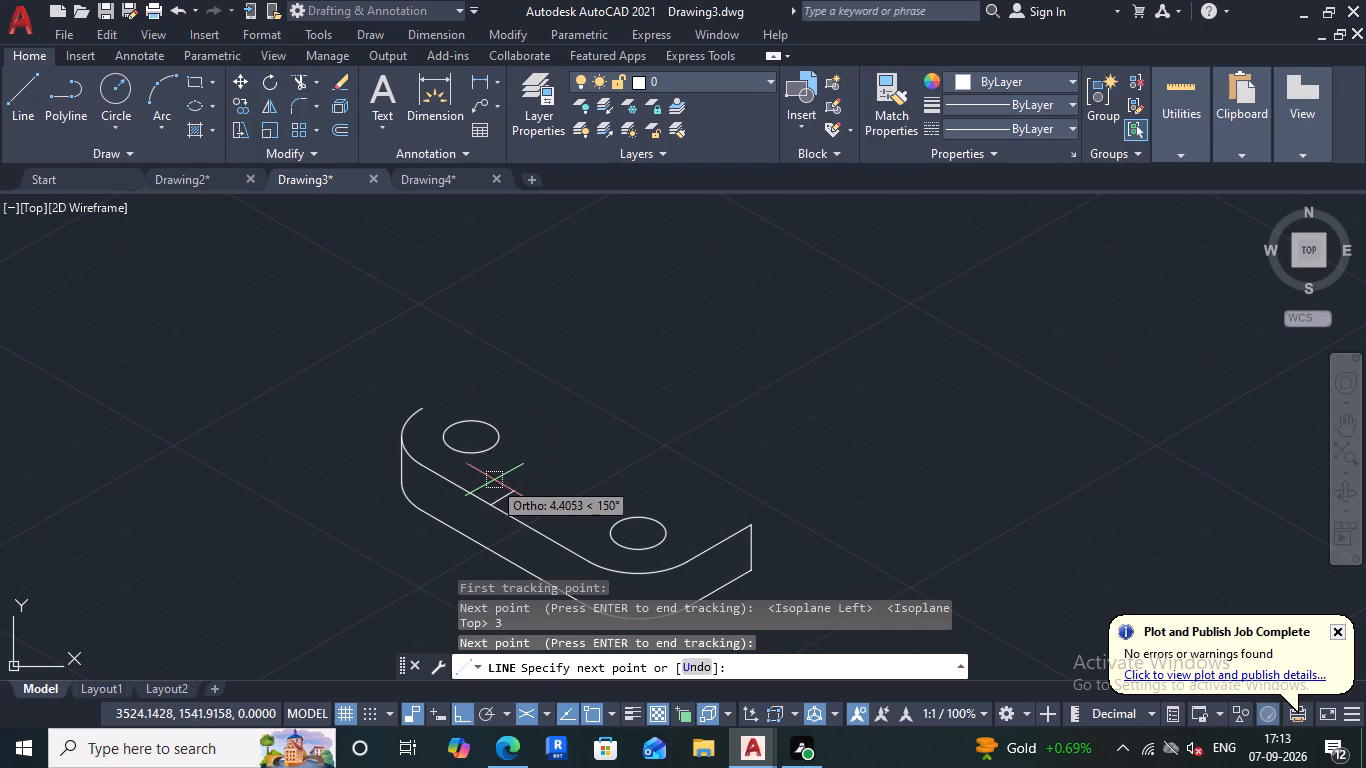
pyautogui.scroll(3, 523, 493)
pyautogui.click(472, 462)
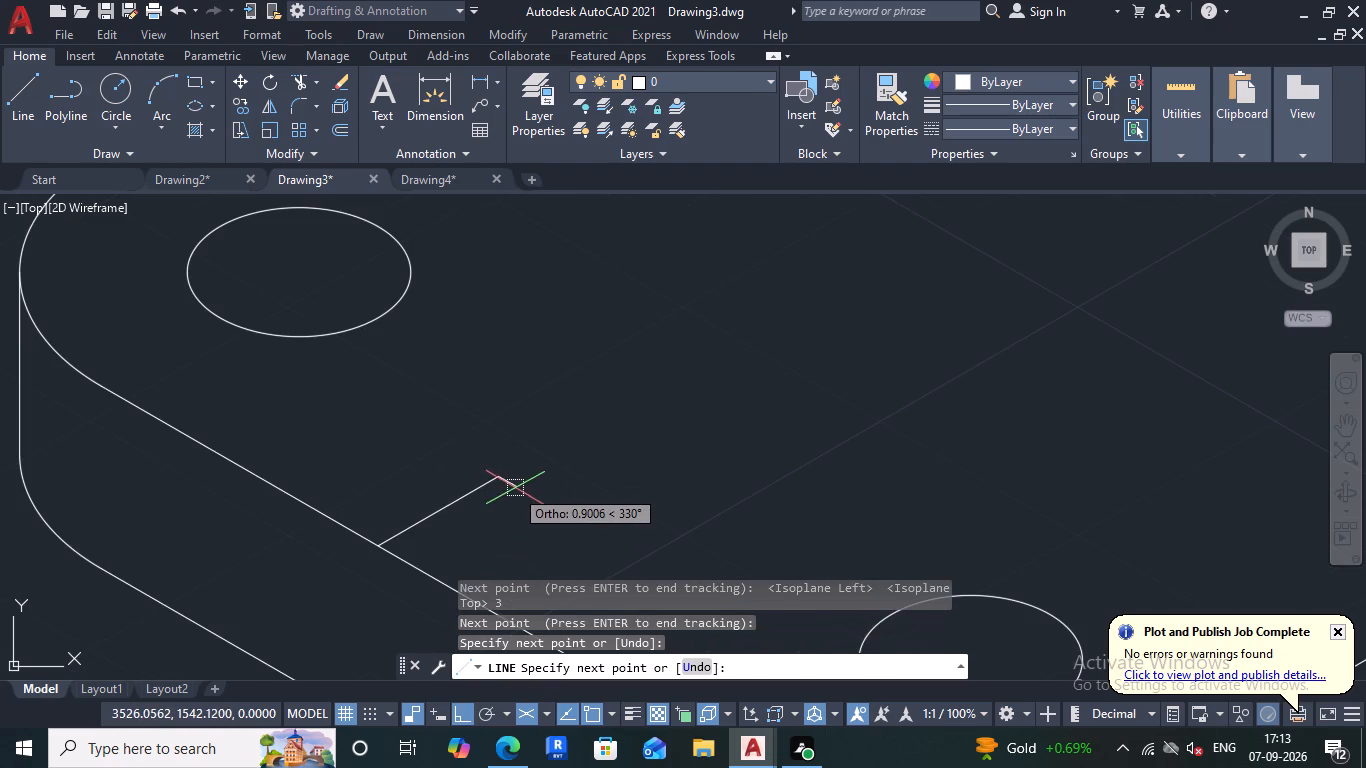
pyautogui.press('Escape')
# Copy the short 30° line 6 units at 330° along the 34-unit top edge.
pyautogui.click(494, 515)
pyautogui.click(390, 452)
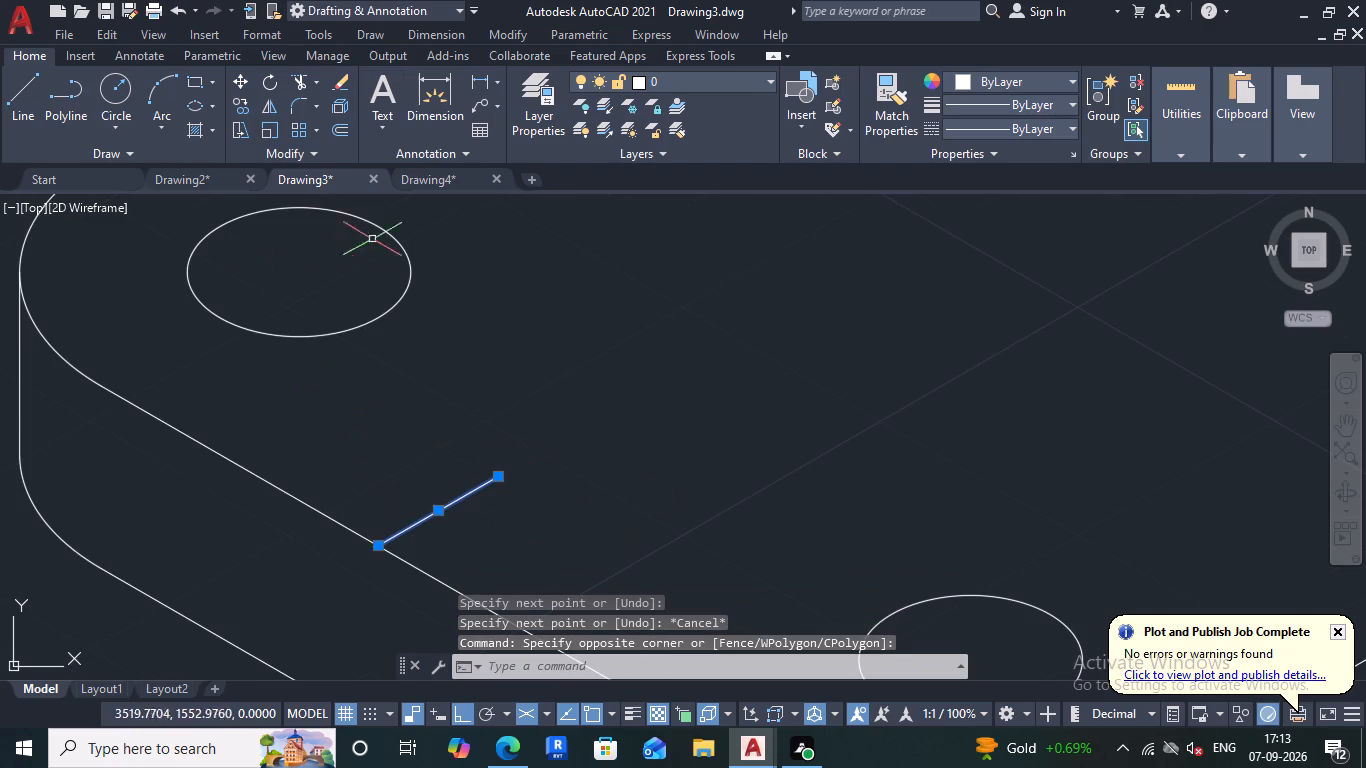
pyautogui.click(245, 103)
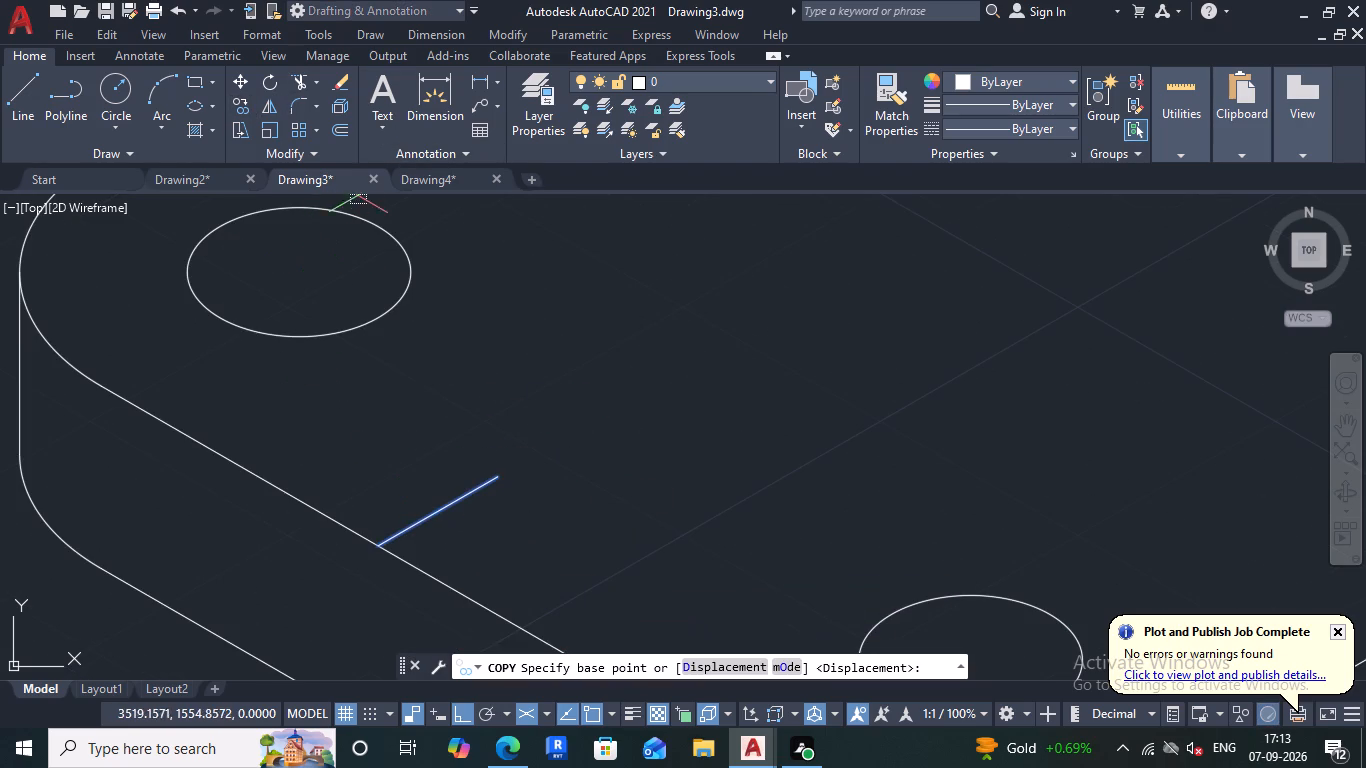
pyautogui.click(382, 548)
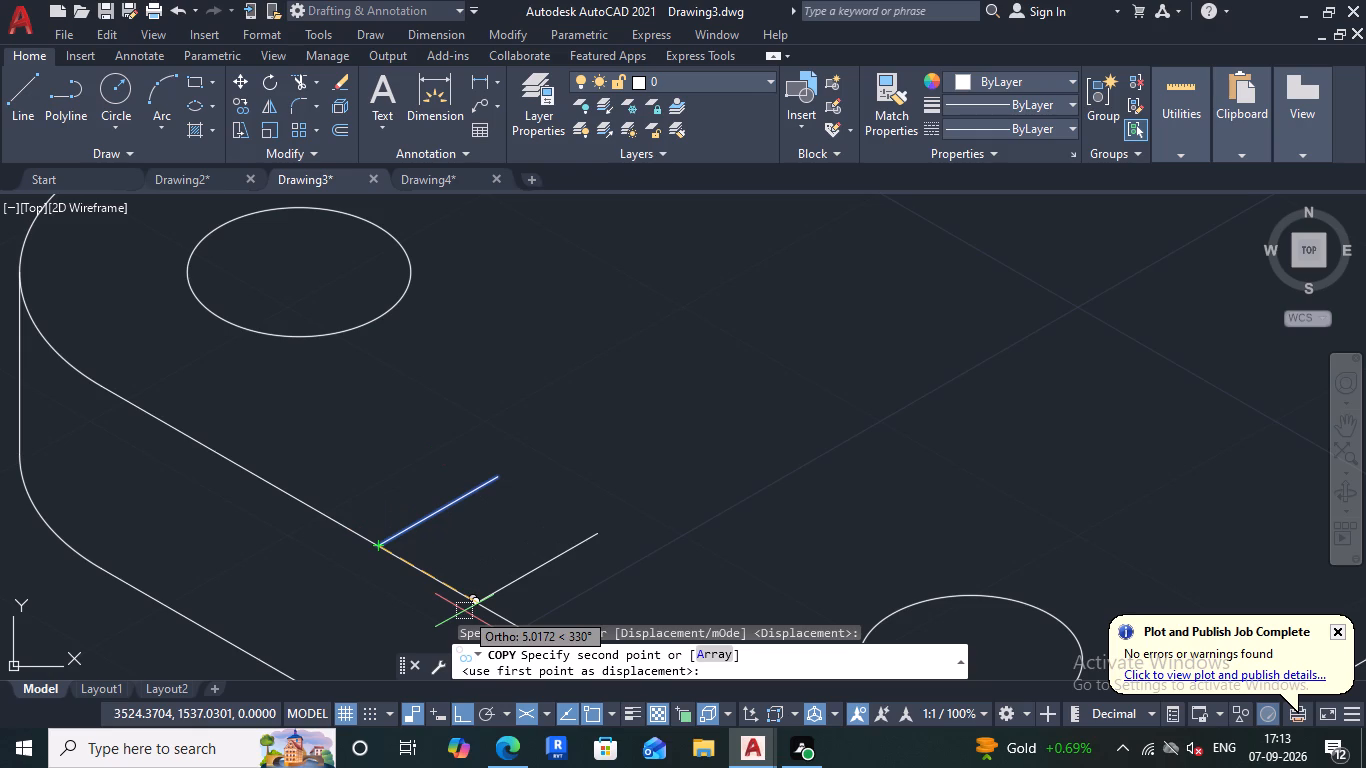
pyautogui.press('6')
pyautogui.press('Return')
pyautogui.press('Escape')
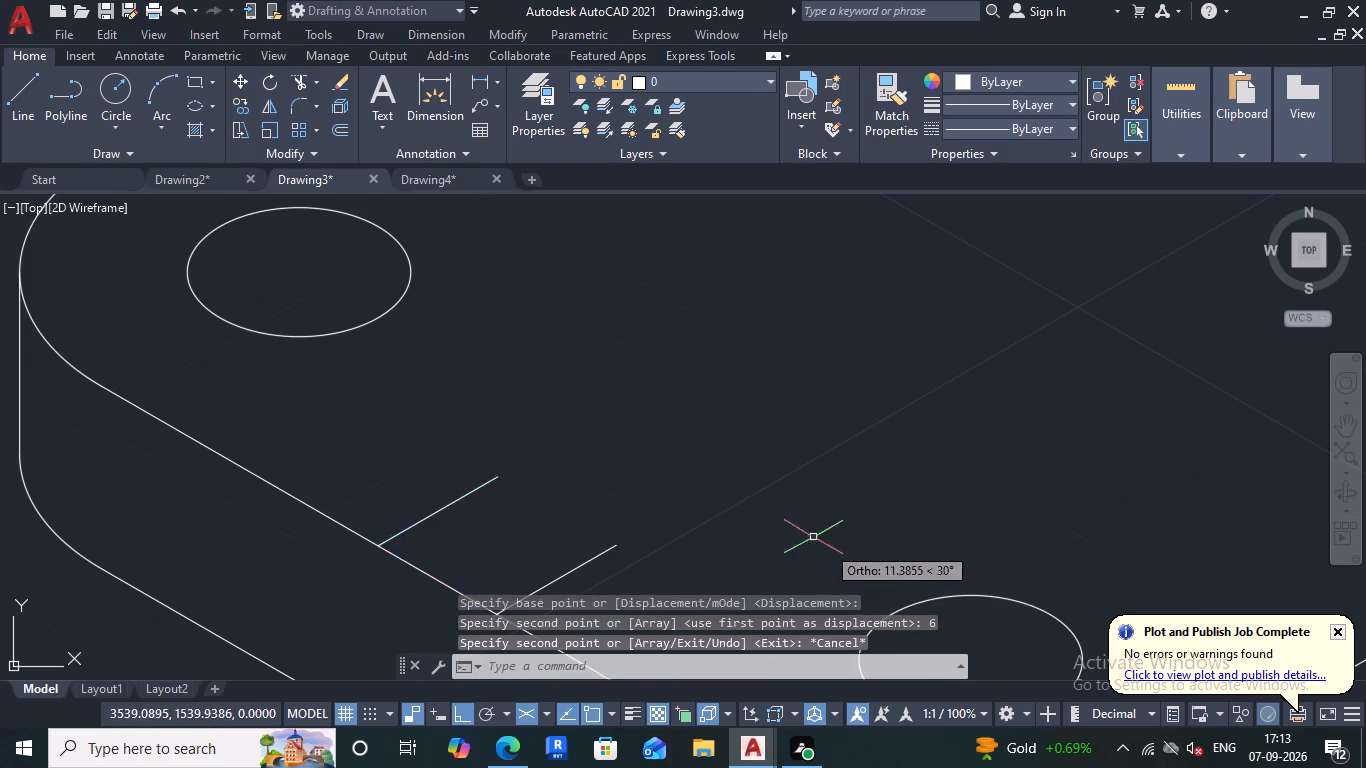
# Extend the base's end face with lines from its upper outer corner: 8 units at 30°, 8 units down, and back to the lower corner.
pyautogui.scroll(-4, 760, 501)
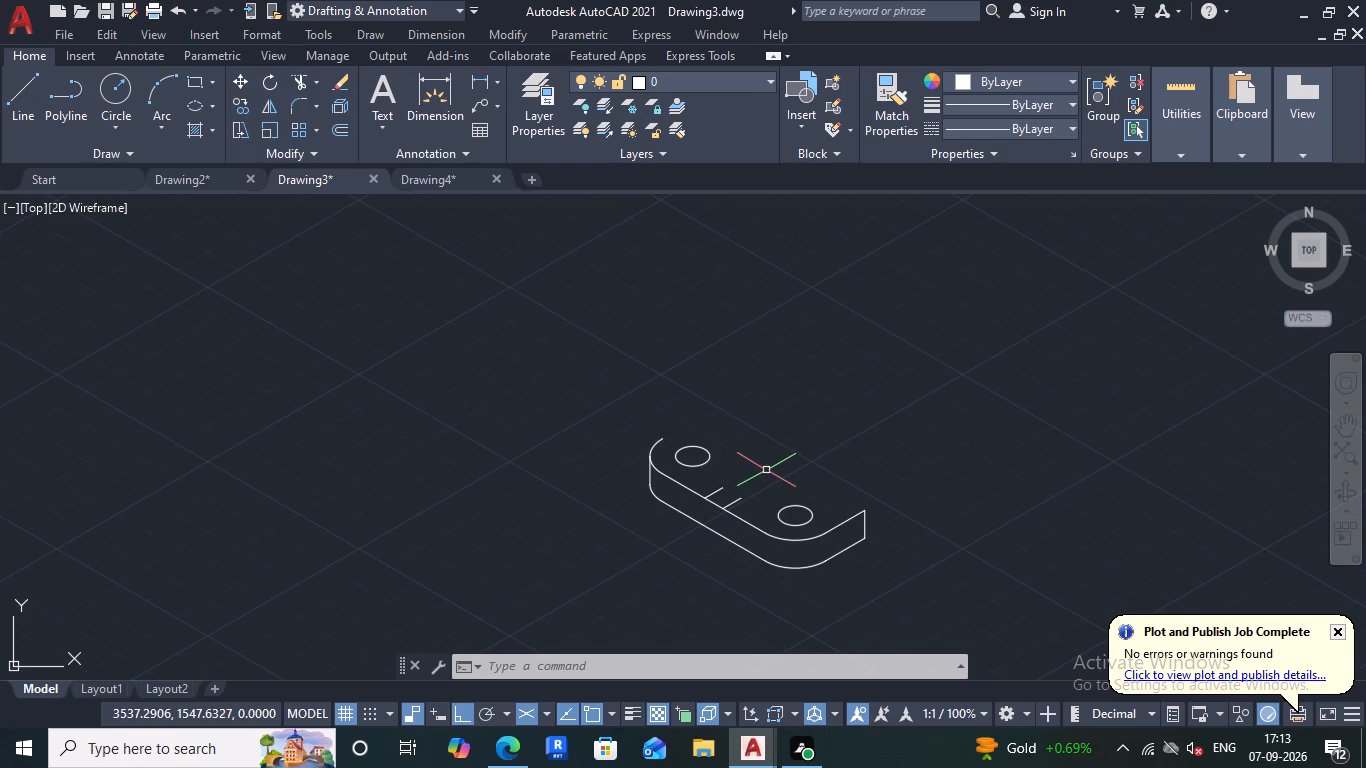
pyautogui.scroll(-1, 768, 466)
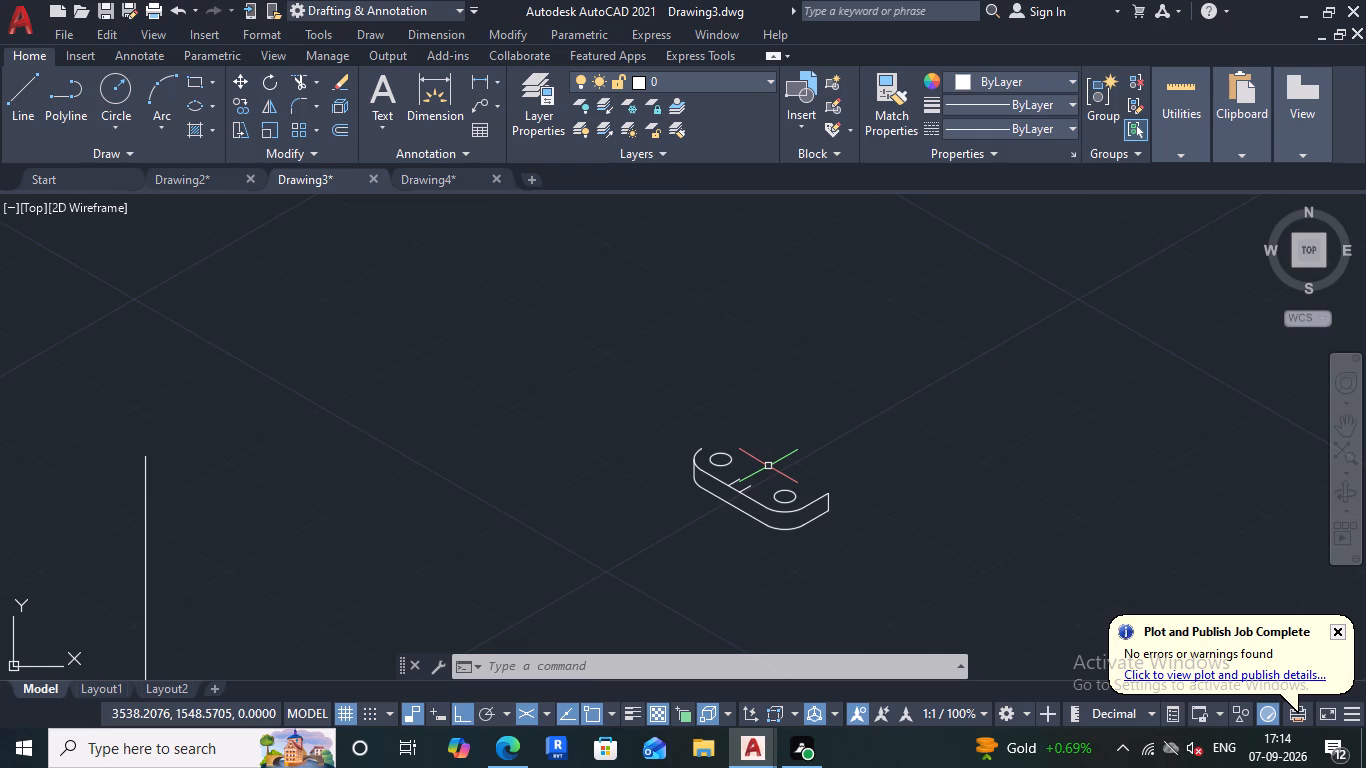
pyautogui.scroll(-1, 768, 466)
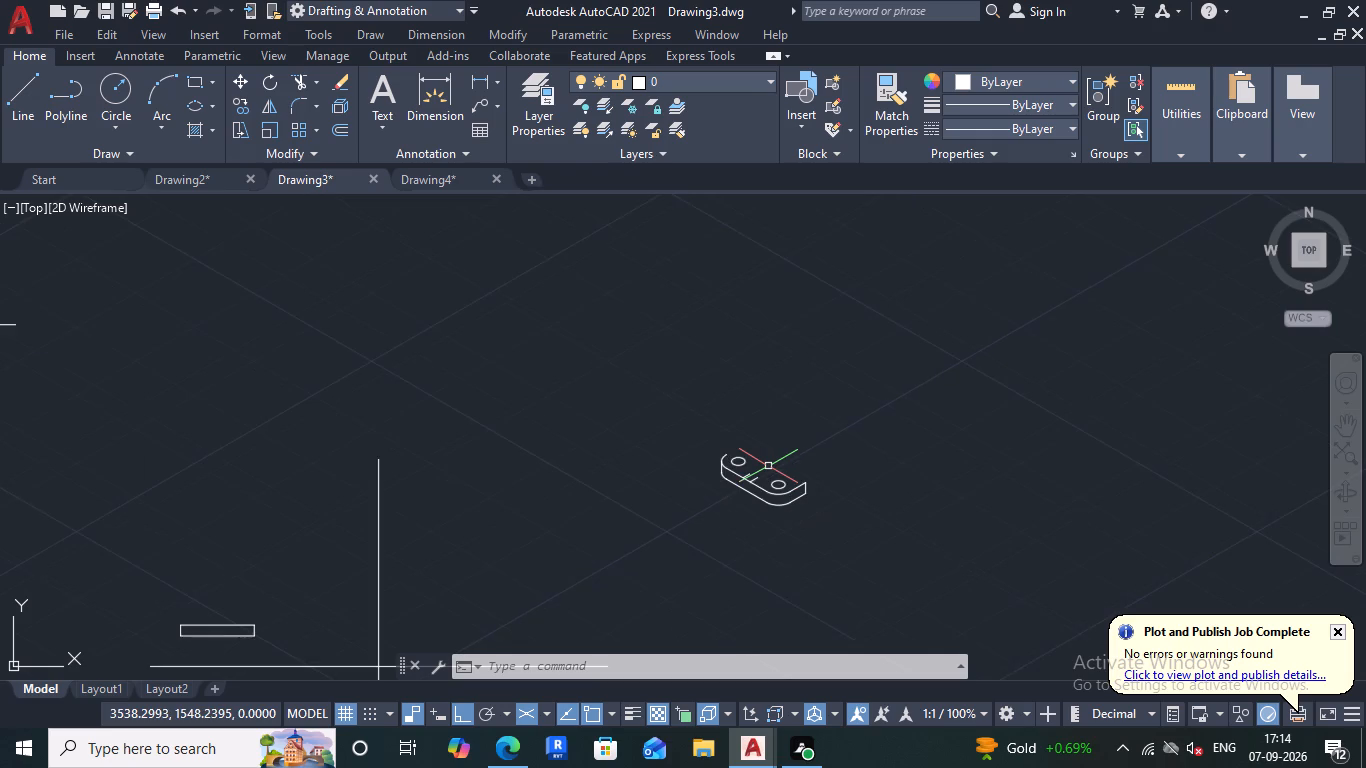
pyautogui.scroll(2, 768, 466)
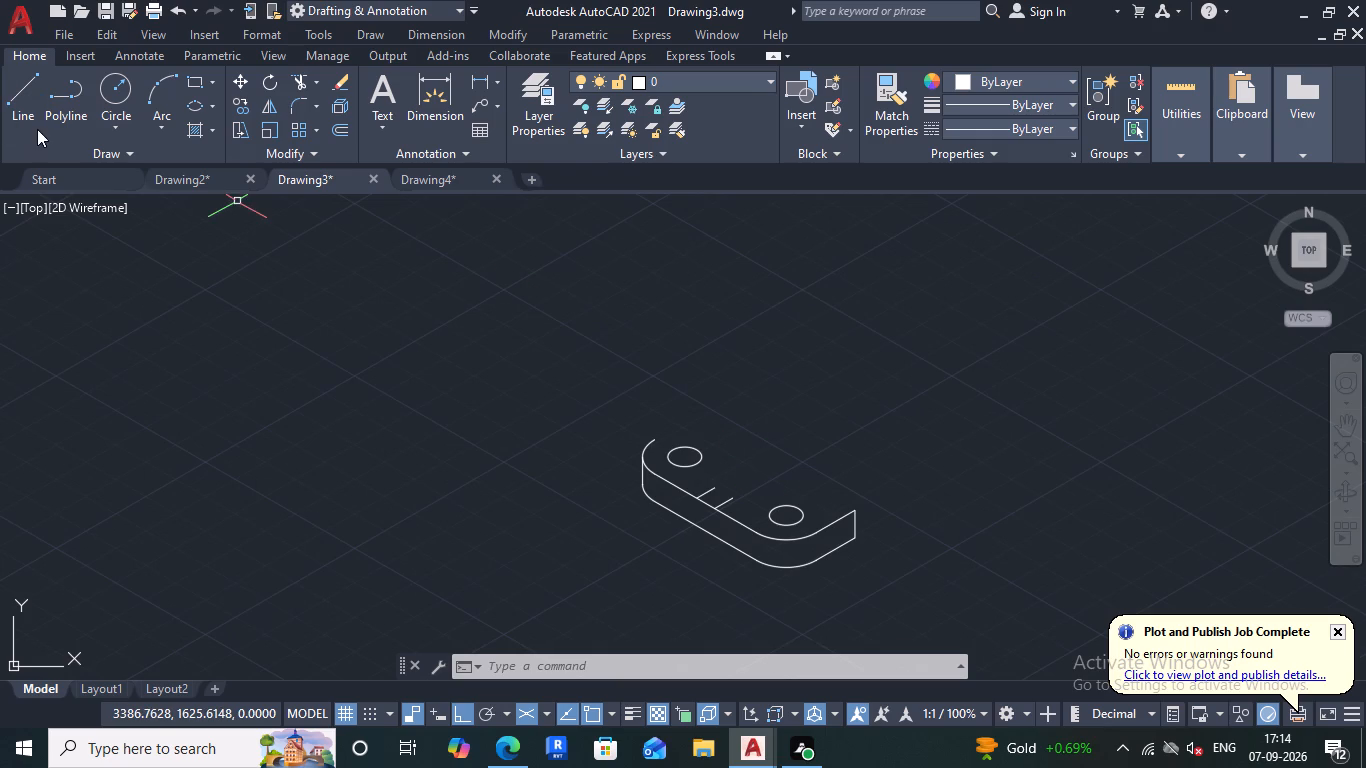
pyautogui.click(32, 100)
pyautogui.click(855, 509)
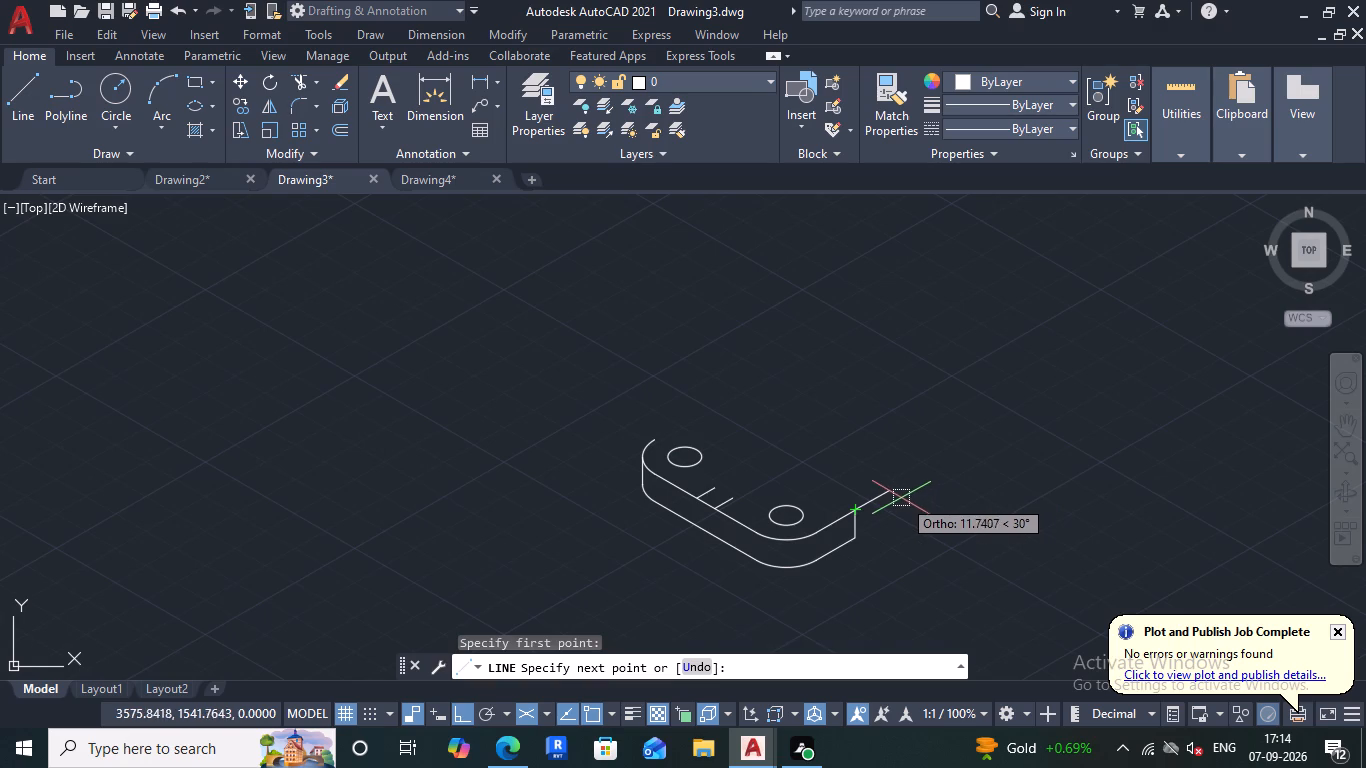
pyautogui.press('8')
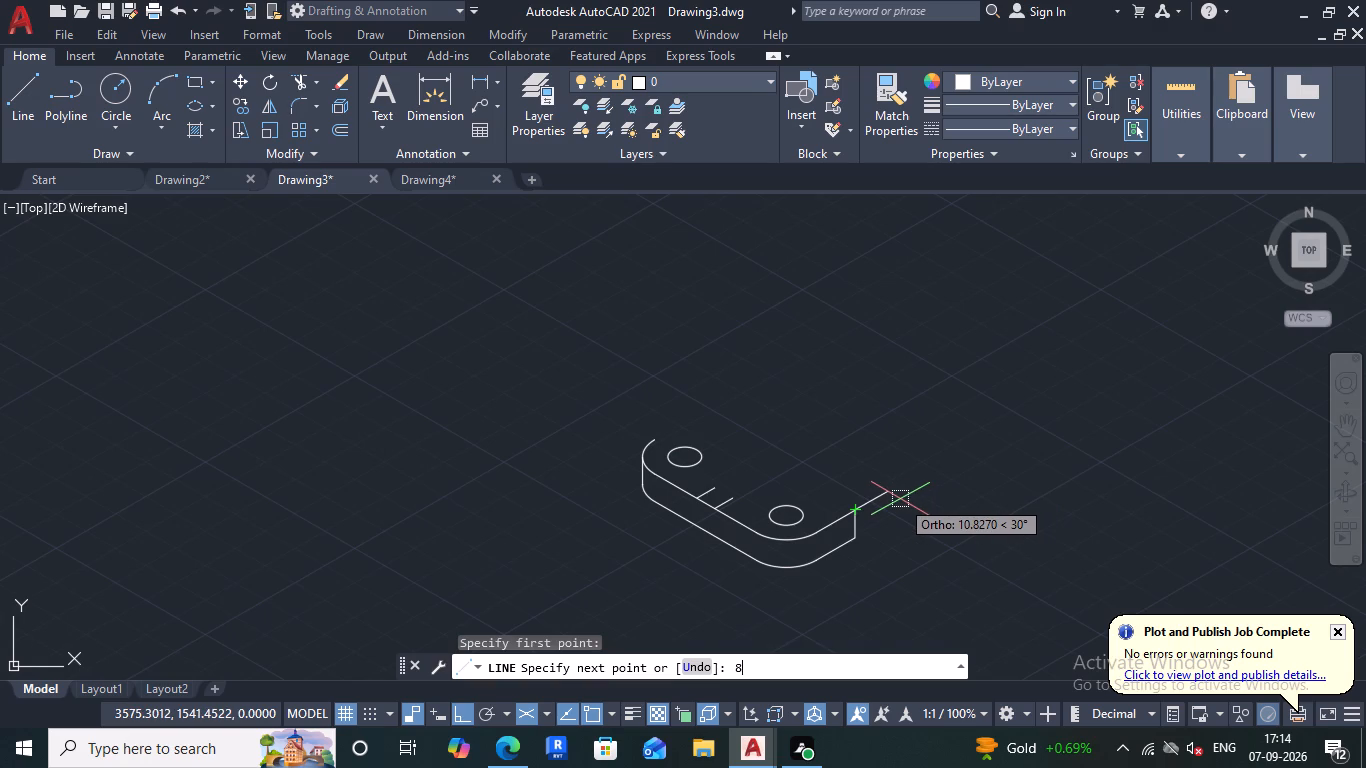
pyautogui.press('Return')
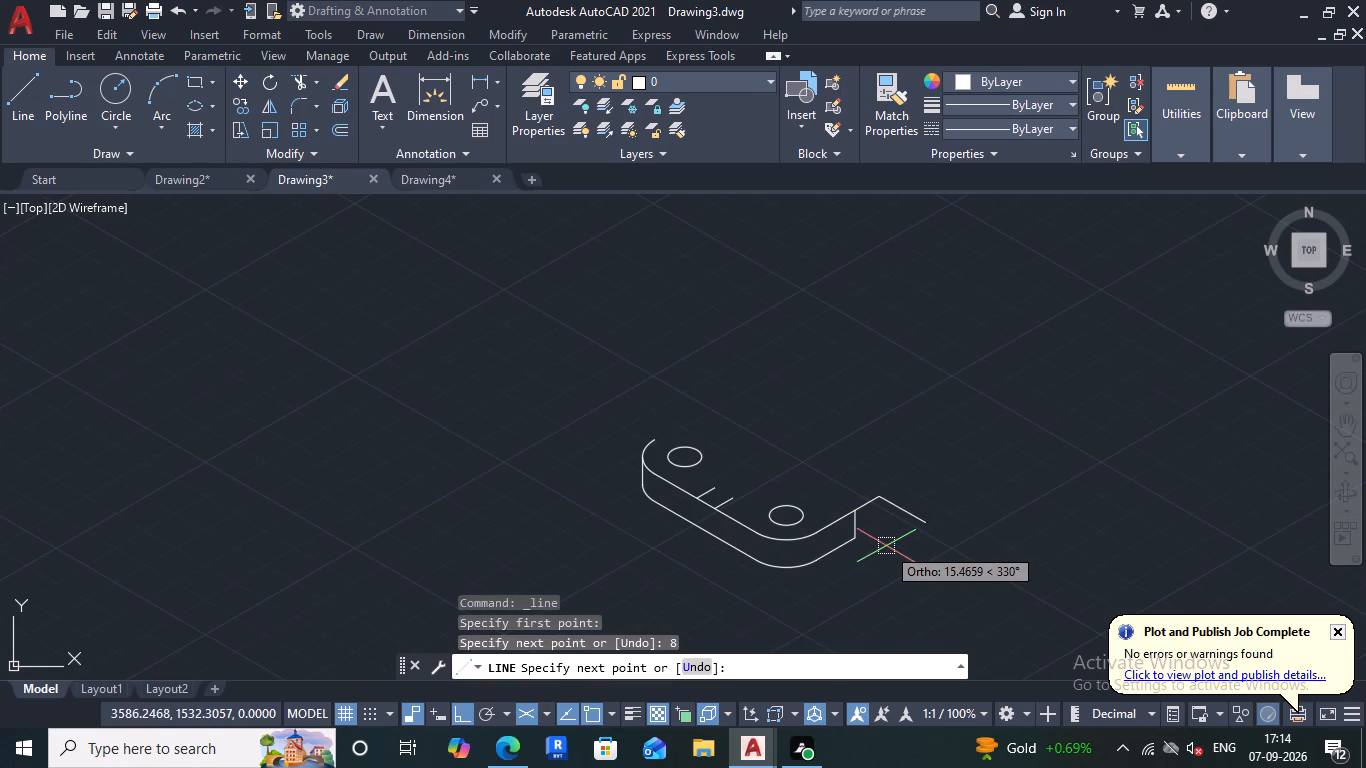
pyautogui.press('F5')
pyautogui.press('8')
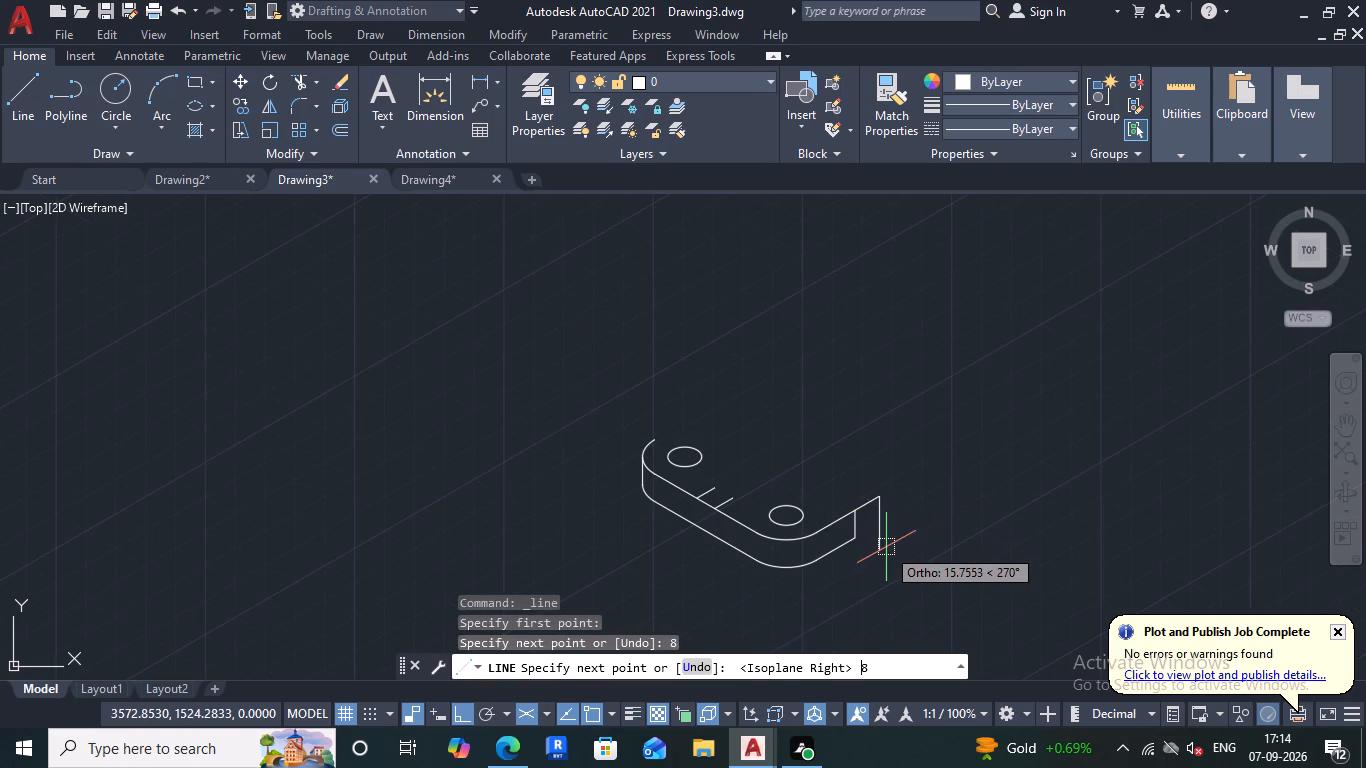
pyautogui.press('Return')
pyautogui.scroll(3, 852, 545)
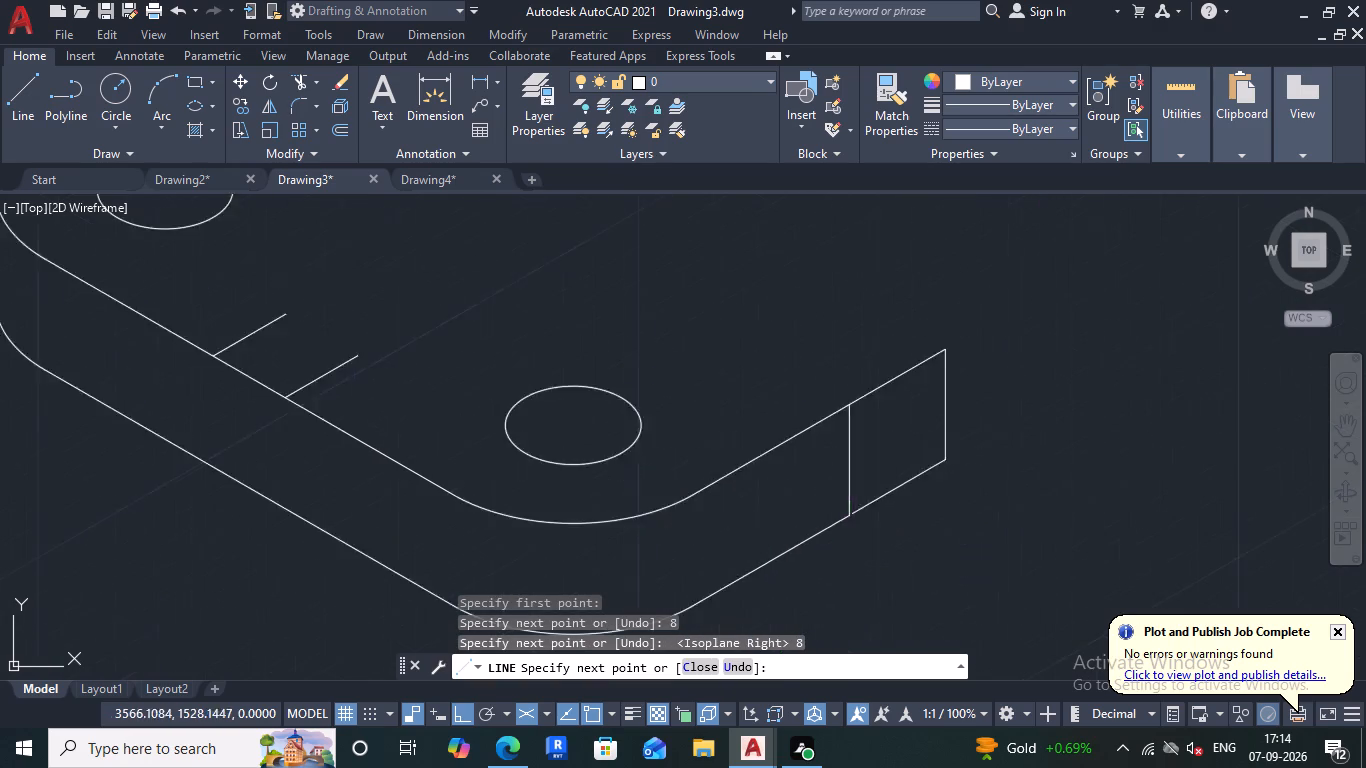
pyautogui.click(854, 513)
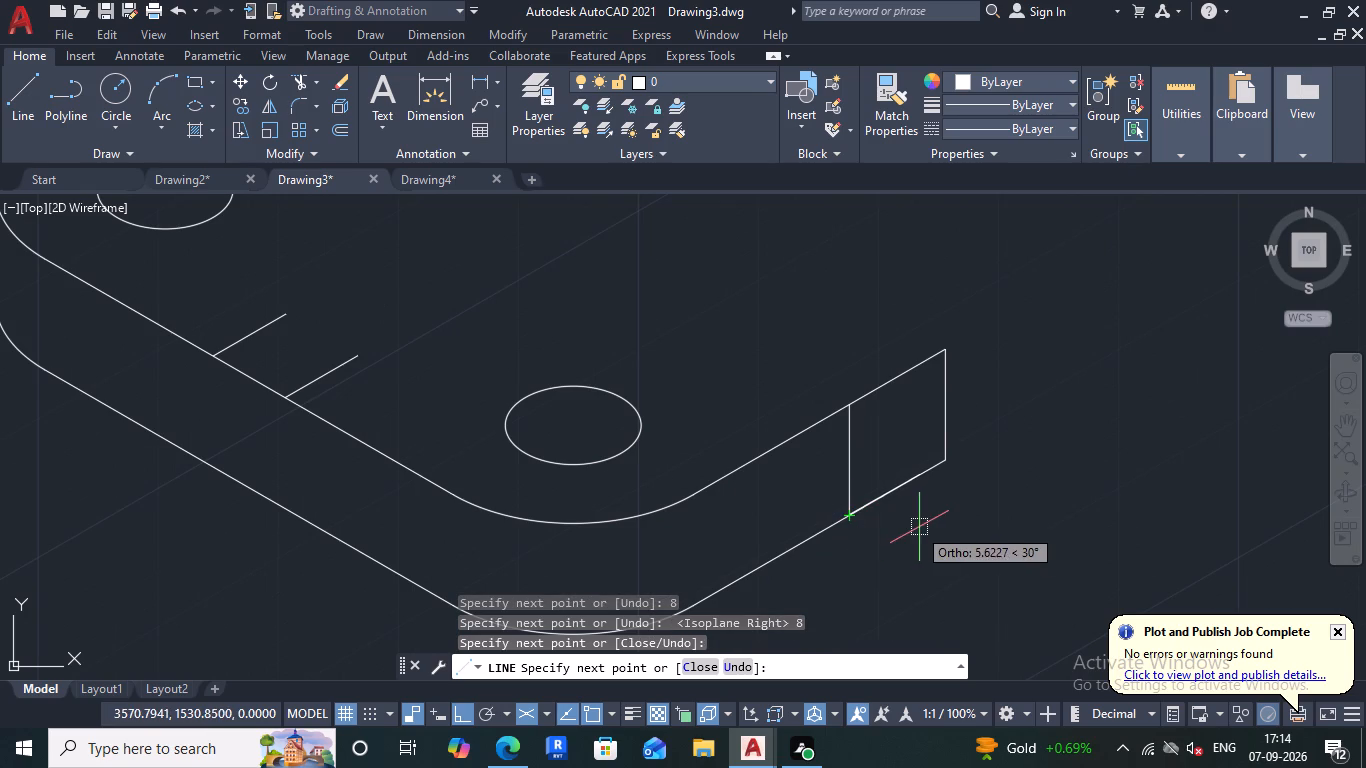
pyautogui.press('Escape')
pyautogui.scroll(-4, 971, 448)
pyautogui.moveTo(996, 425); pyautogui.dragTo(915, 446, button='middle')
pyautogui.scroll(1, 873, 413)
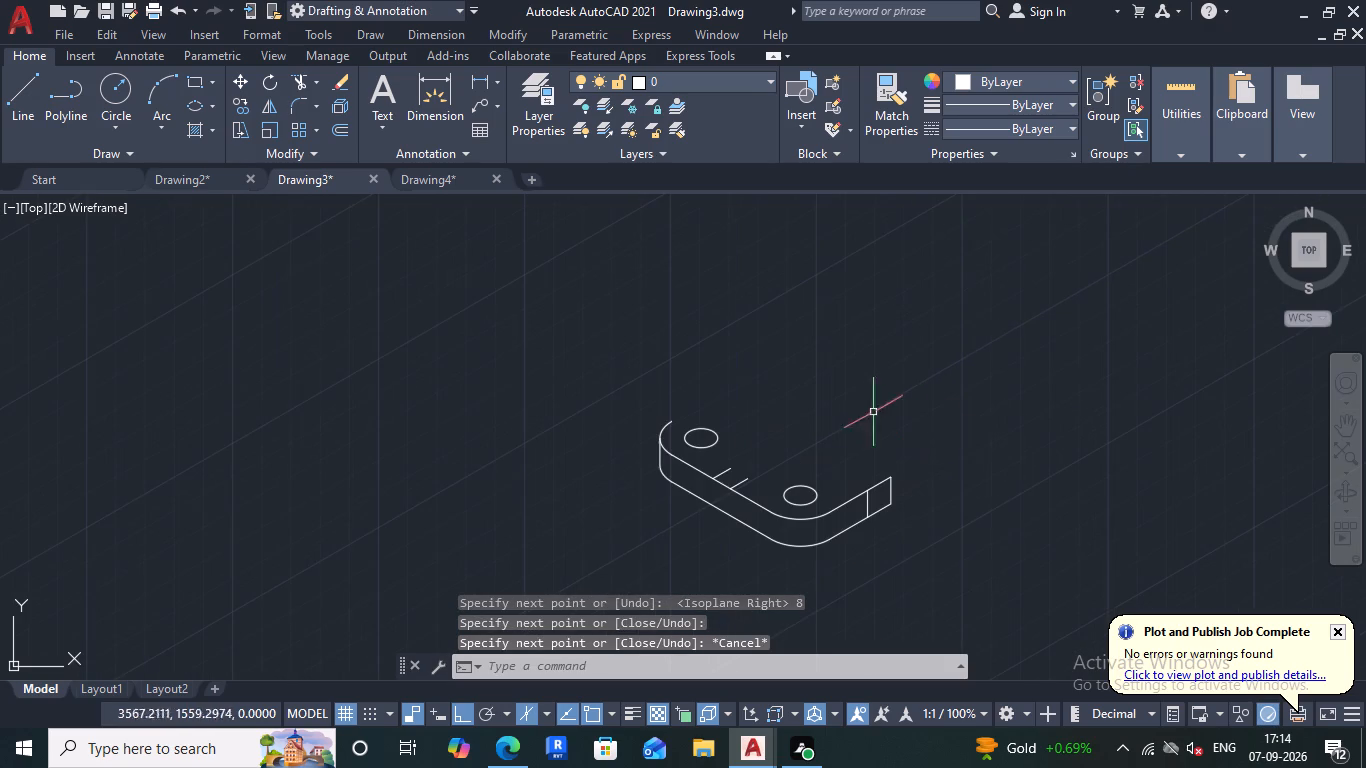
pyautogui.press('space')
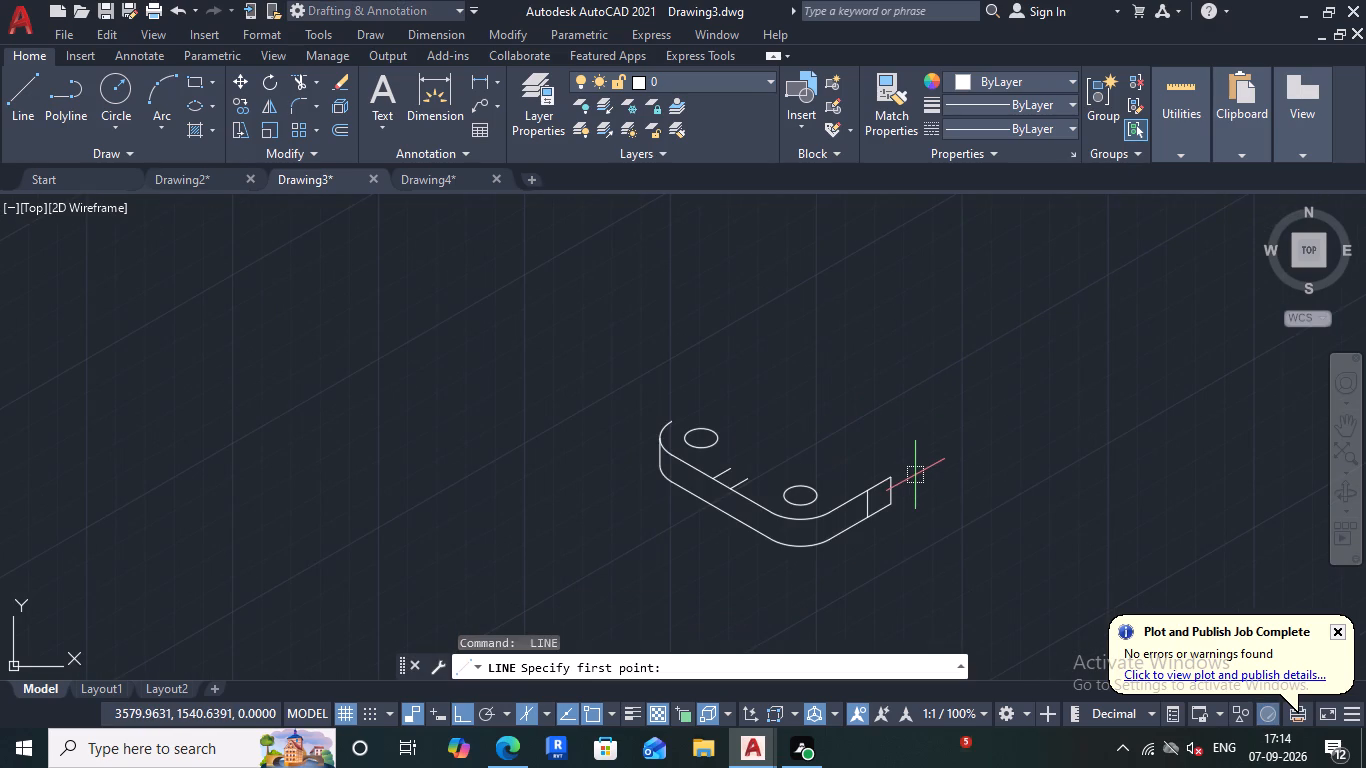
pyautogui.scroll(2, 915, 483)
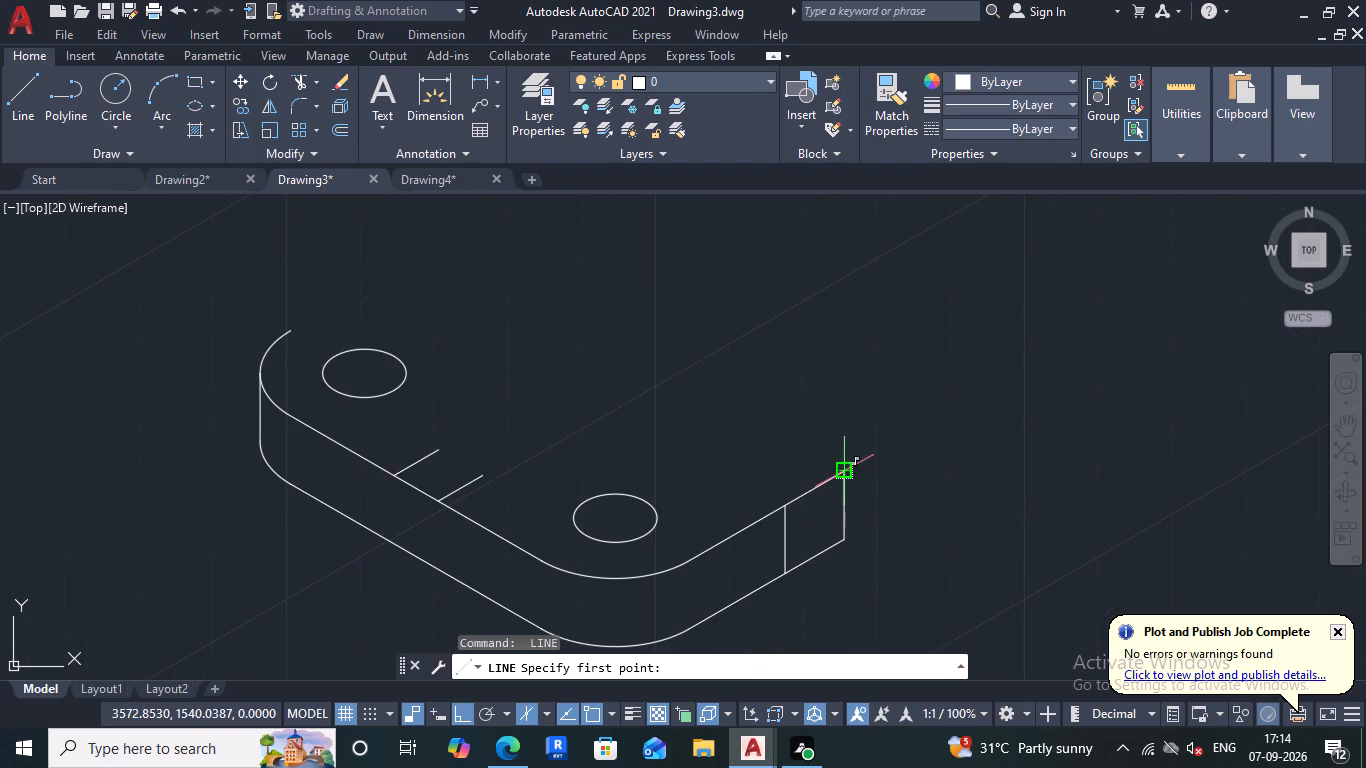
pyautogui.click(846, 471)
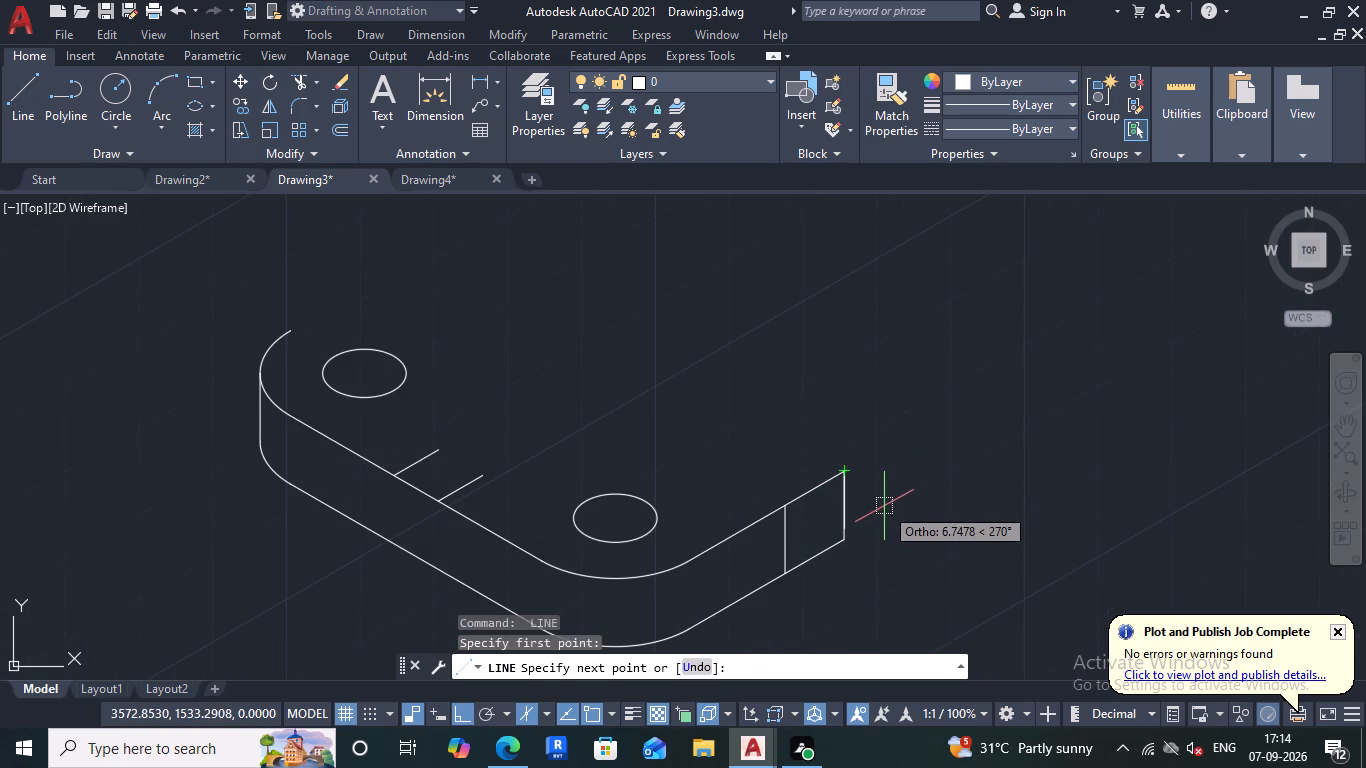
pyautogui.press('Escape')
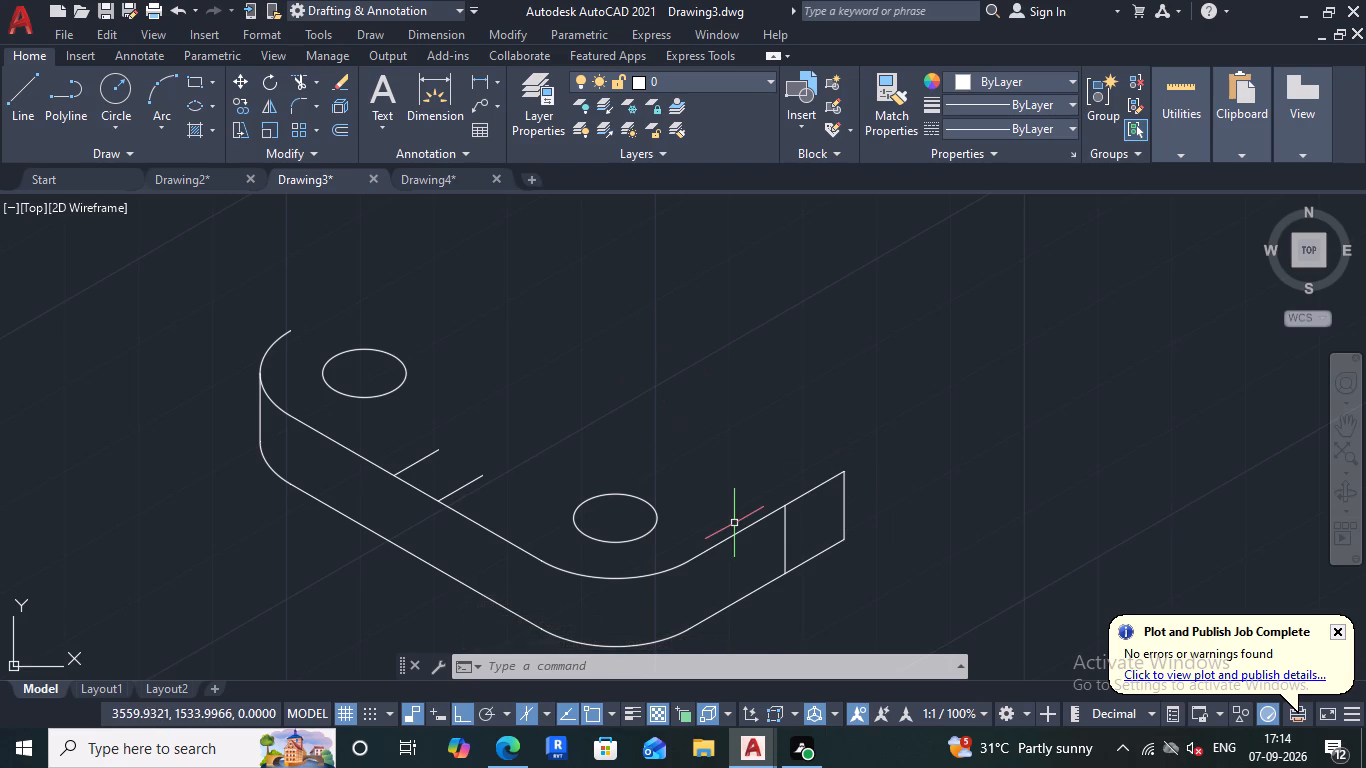
# From 4 units below the end face's upper outer corner, draw lines 8 units at 30°, 4 units down, and back to the base's lower corner.
pyautogui.press('space')
pyautogui.press('t')
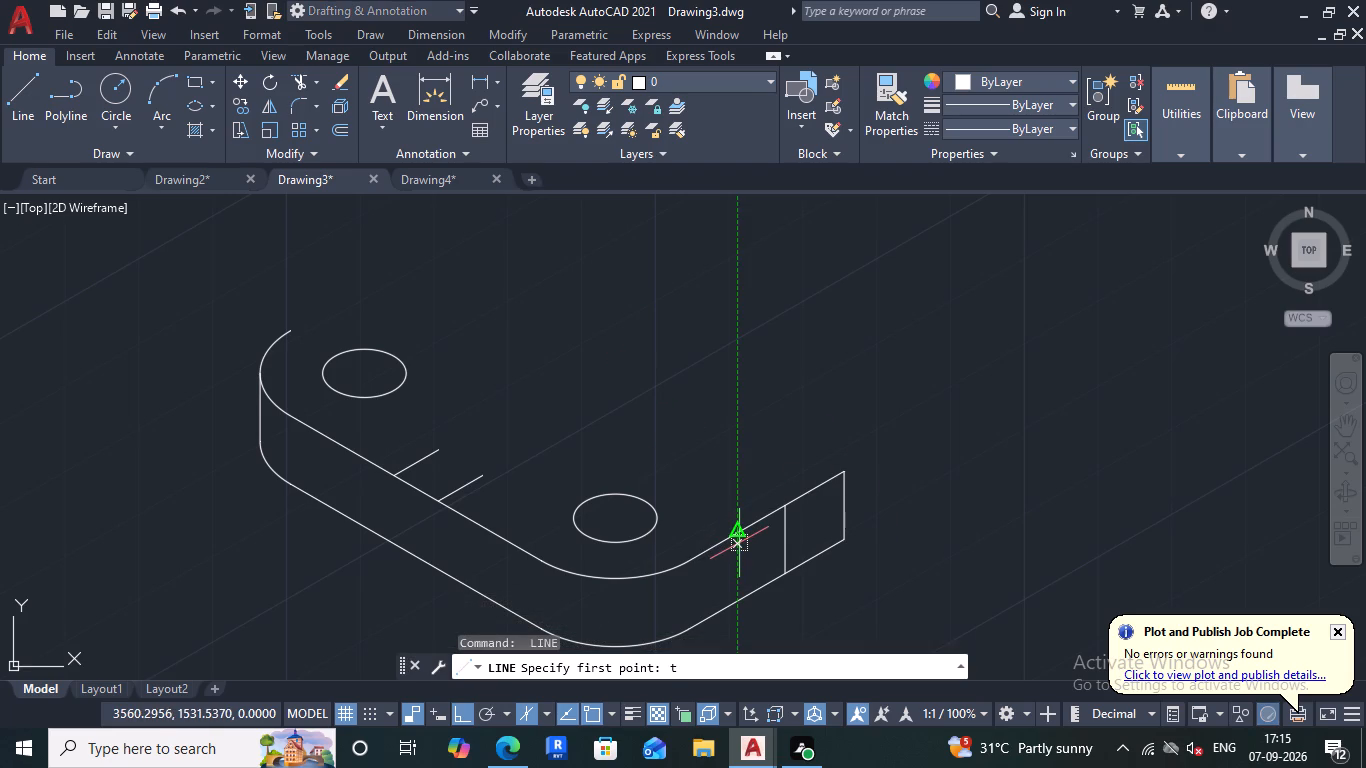
pyautogui.write('jk')
pyautogui.press('BackSpace')
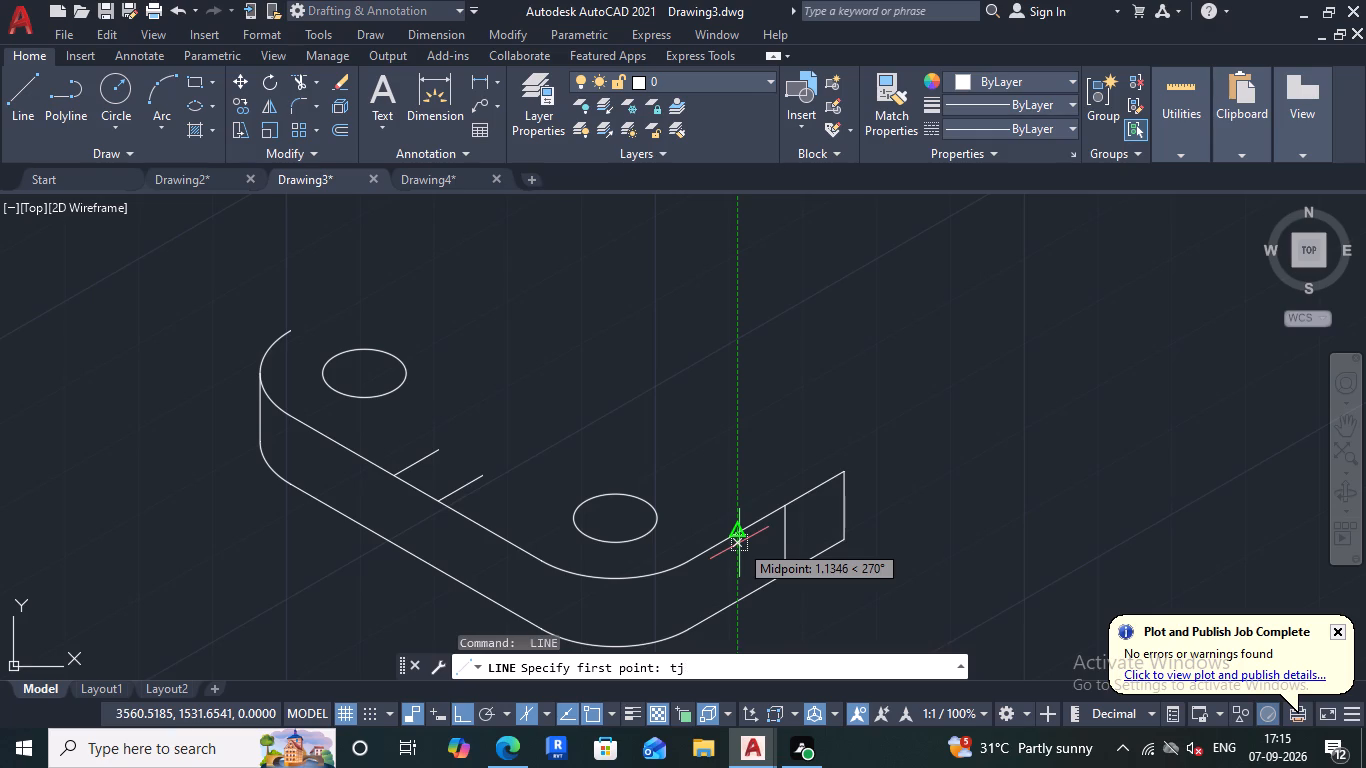
pyautogui.press('BackSpace')
pyautogui.press('k')
pyautogui.press('Return')
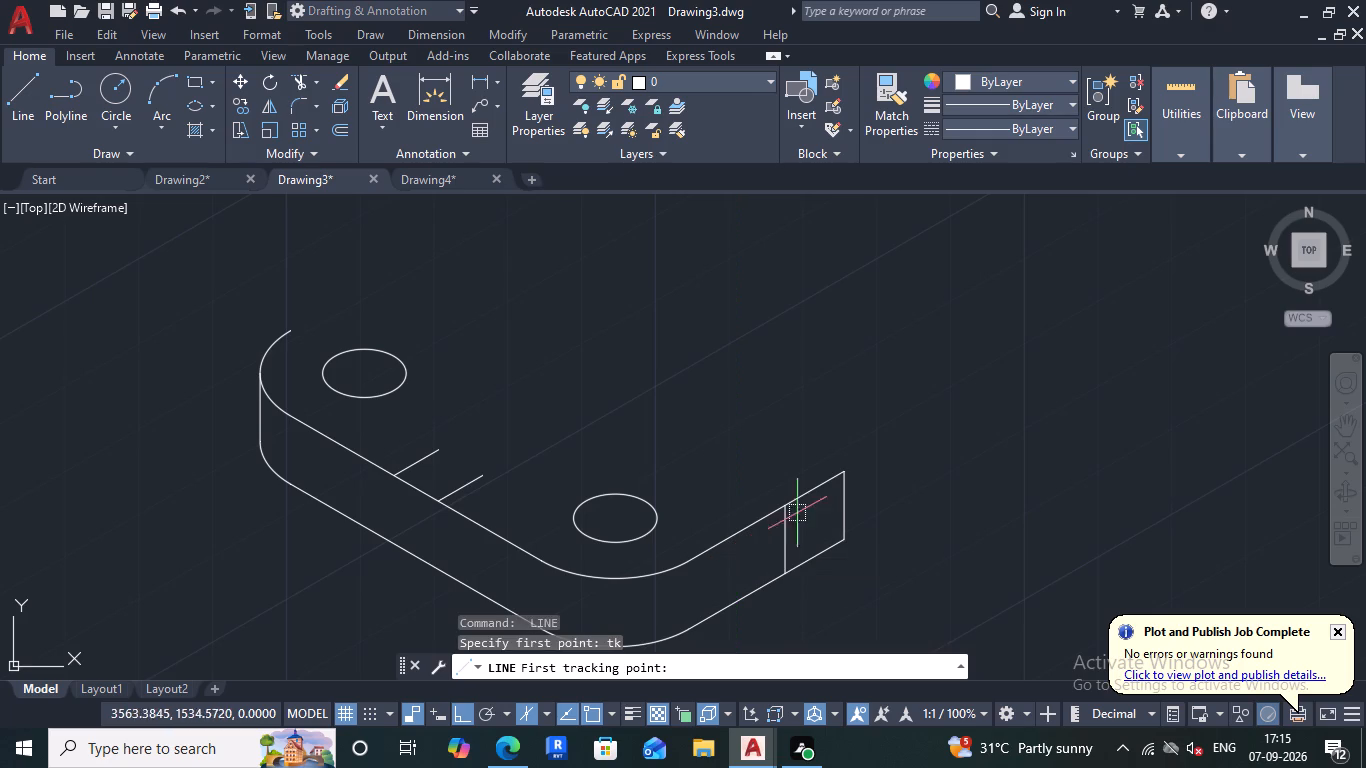
pyautogui.click(843, 474)
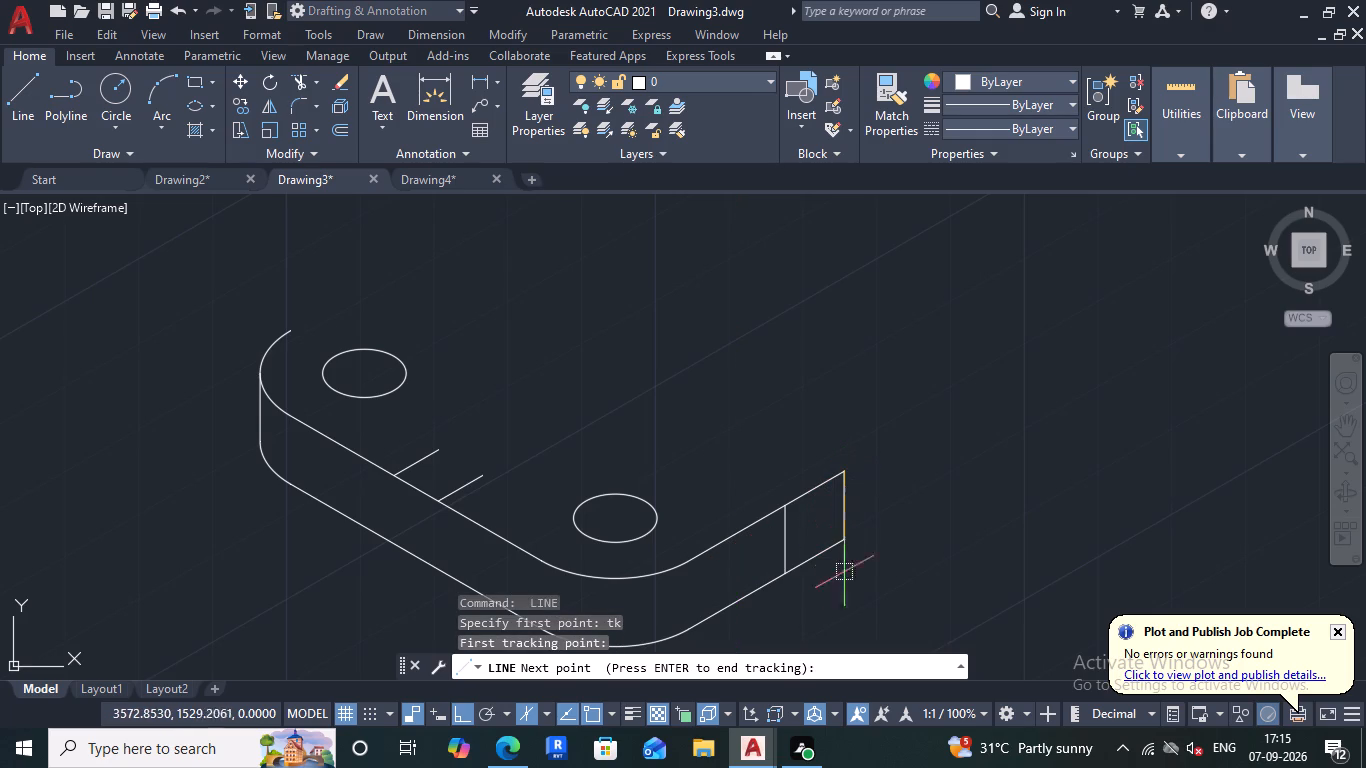
pyautogui.press('4')
pyautogui.press('Return')
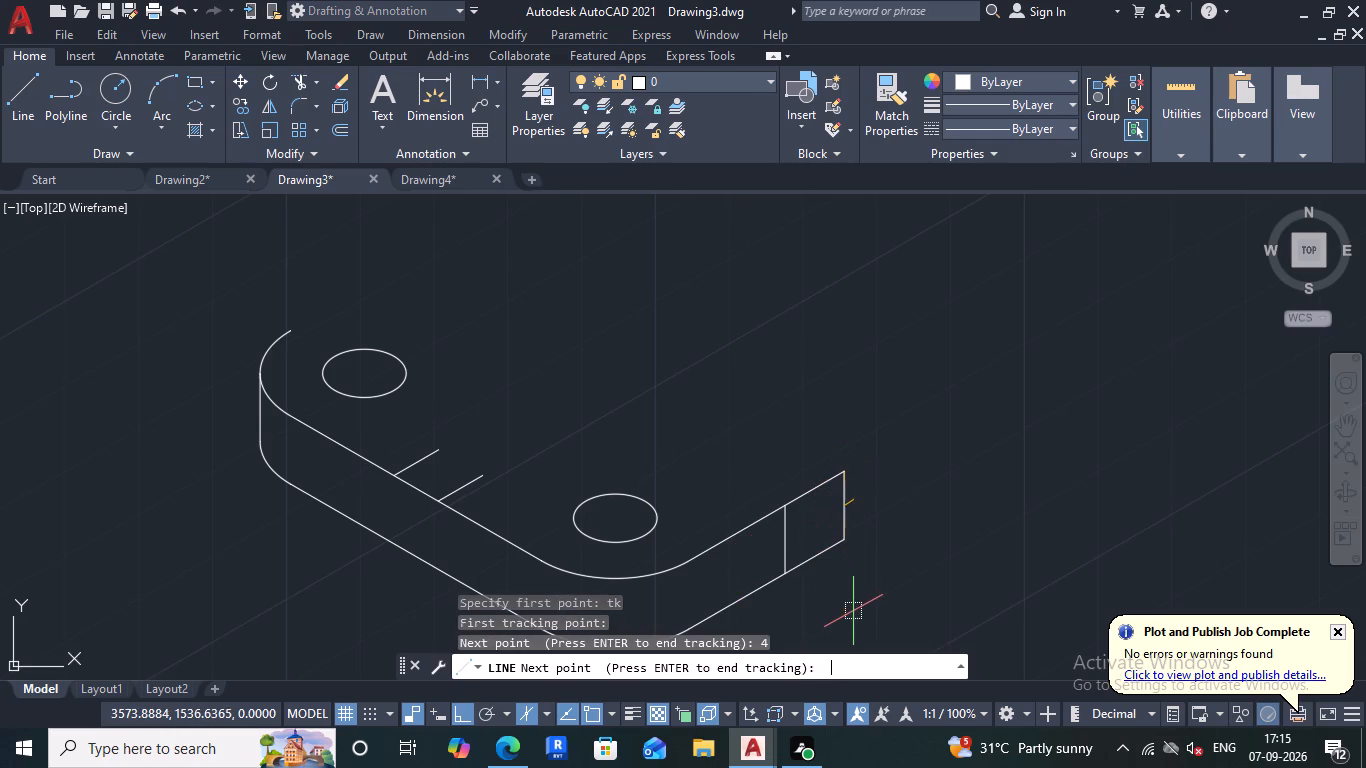
pyautogui.press('Return')
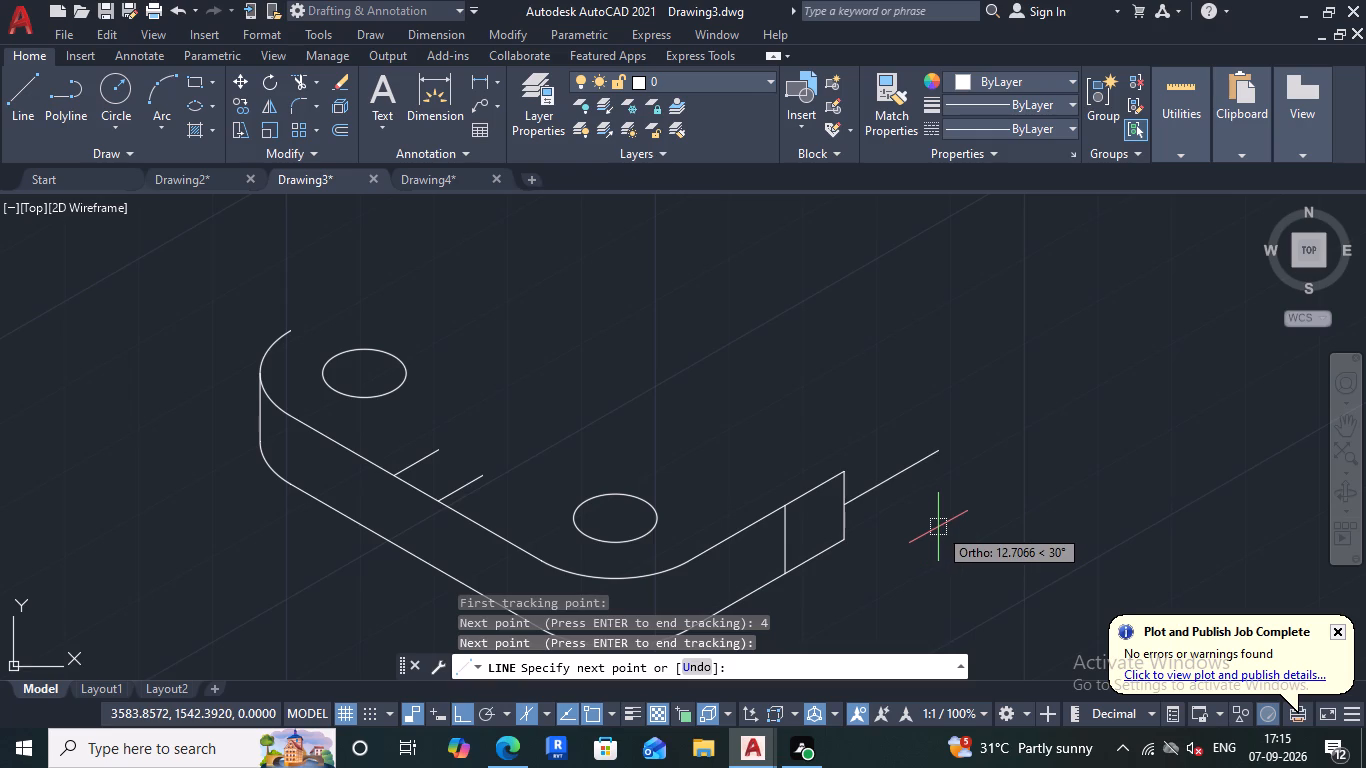
pyautogui.press('8')
pyautogui.press('Return')
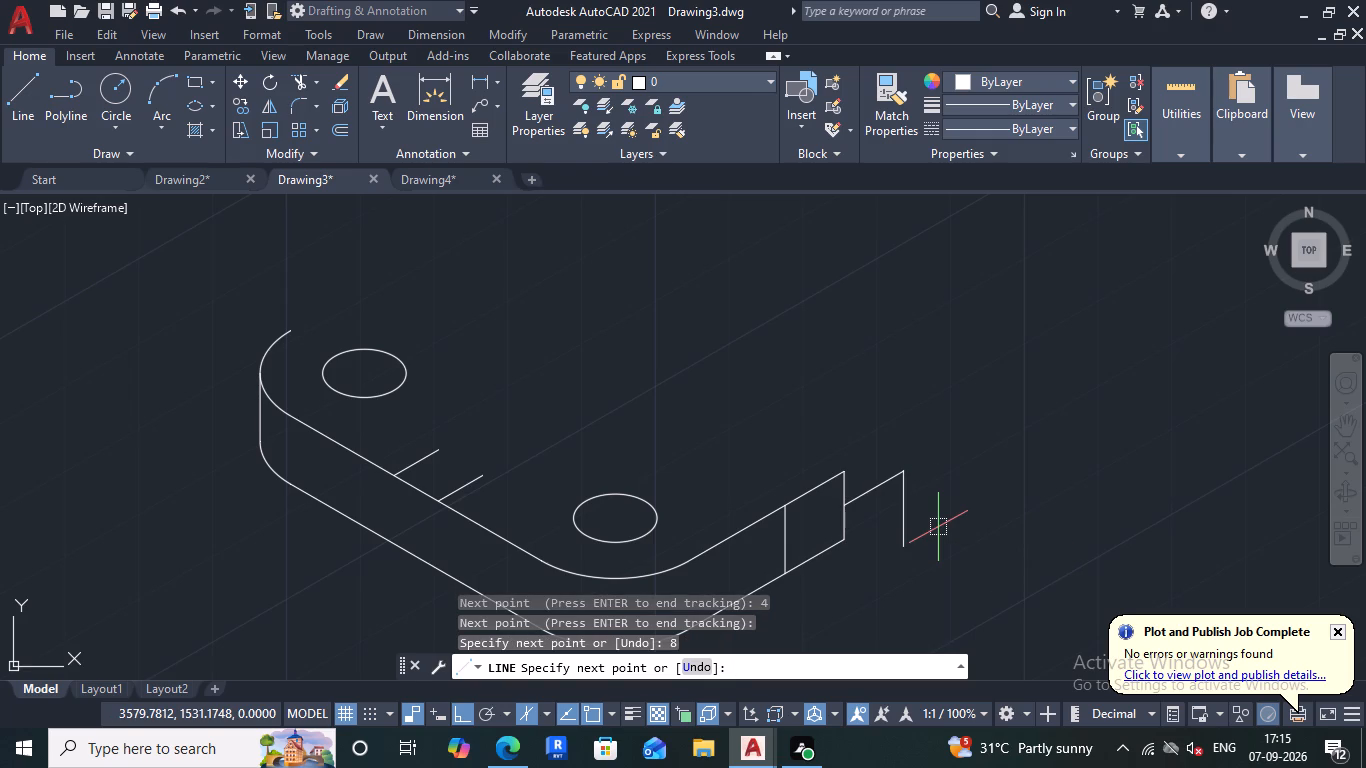
pyautogui.press('4')
pyautogui.press('Return')
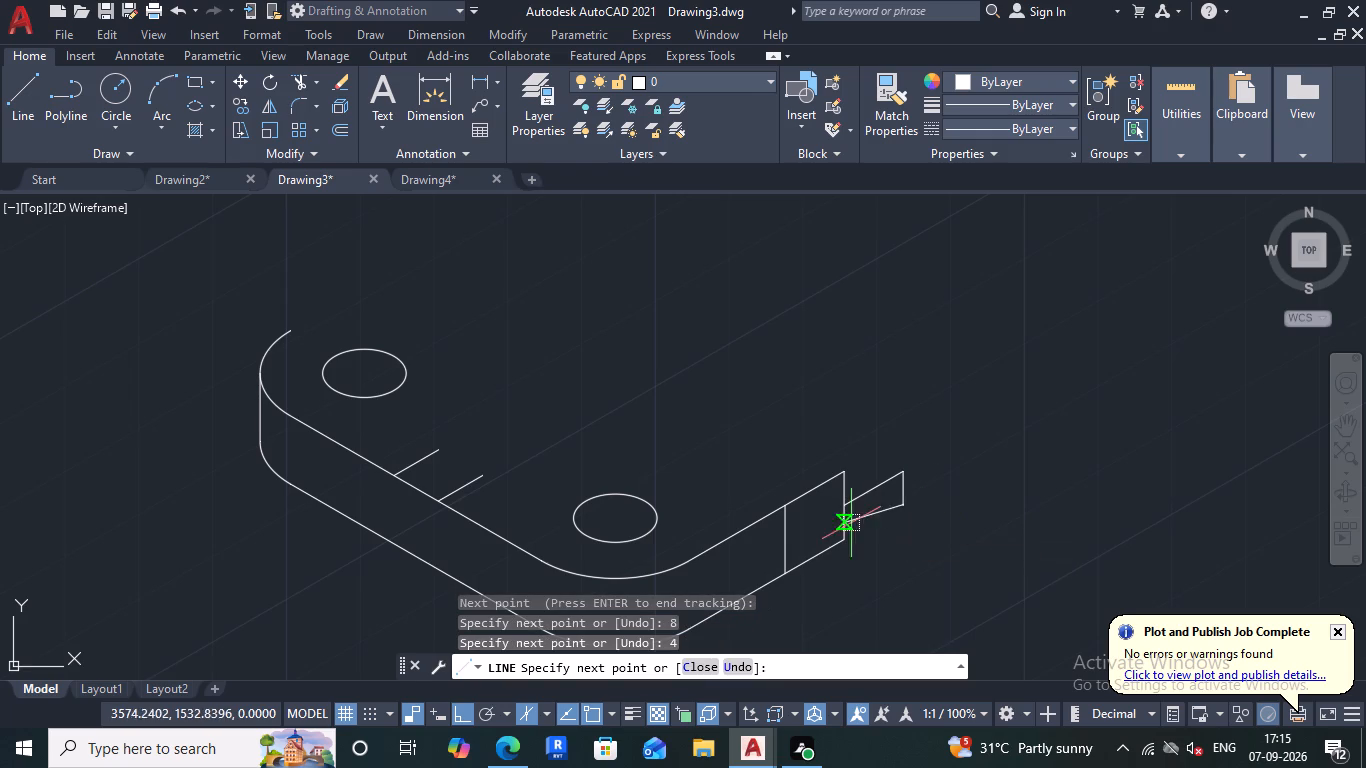
pyautogui.scroll(1, 856, 535)
pyautogui.click(834, 537)
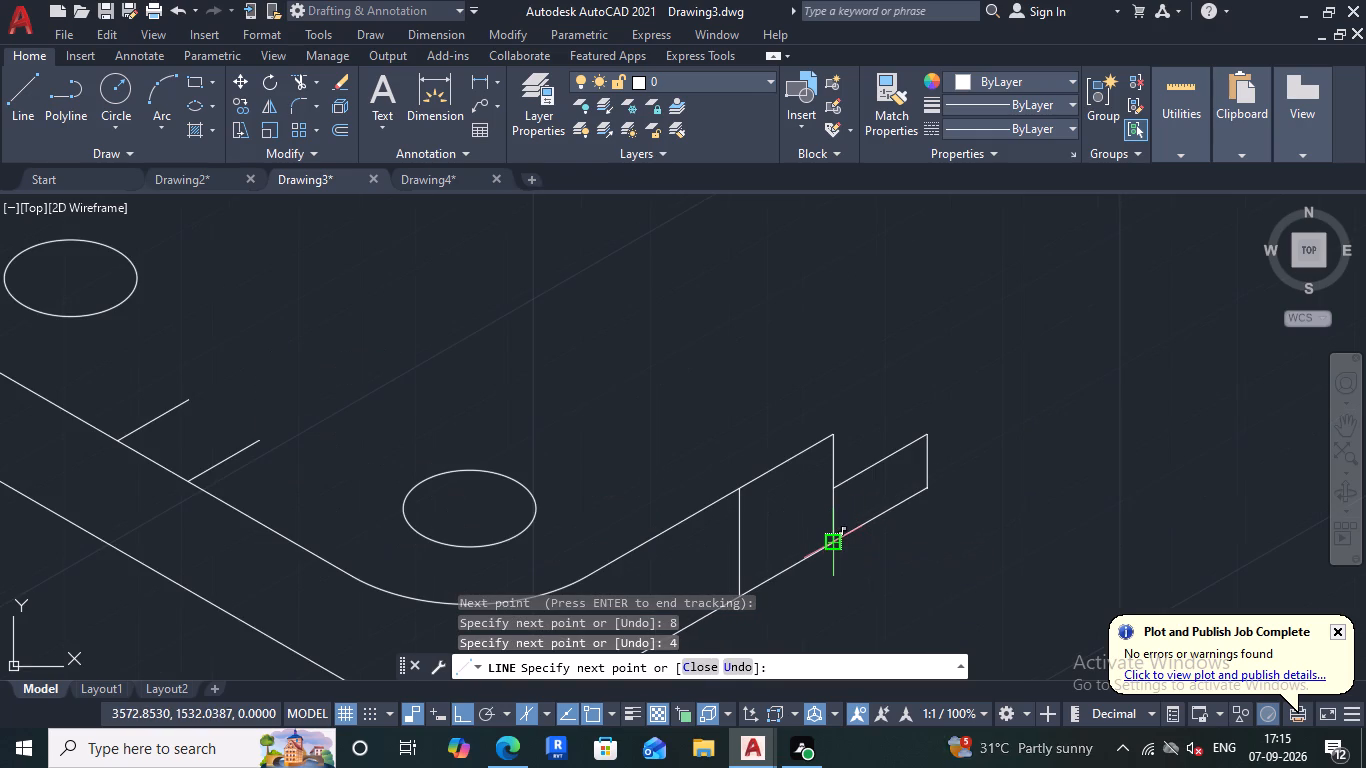
pyautogui.press('Escape')
# Draw the top face's long back edge at 150° from the end face's upper outer corner, extending past the opposite open arc end.
pyautogui.scroll(1, 878, 454)
pyautogui.scroll(-2, 878, 453)
pyautogui.scroll(-2, 773, 412)
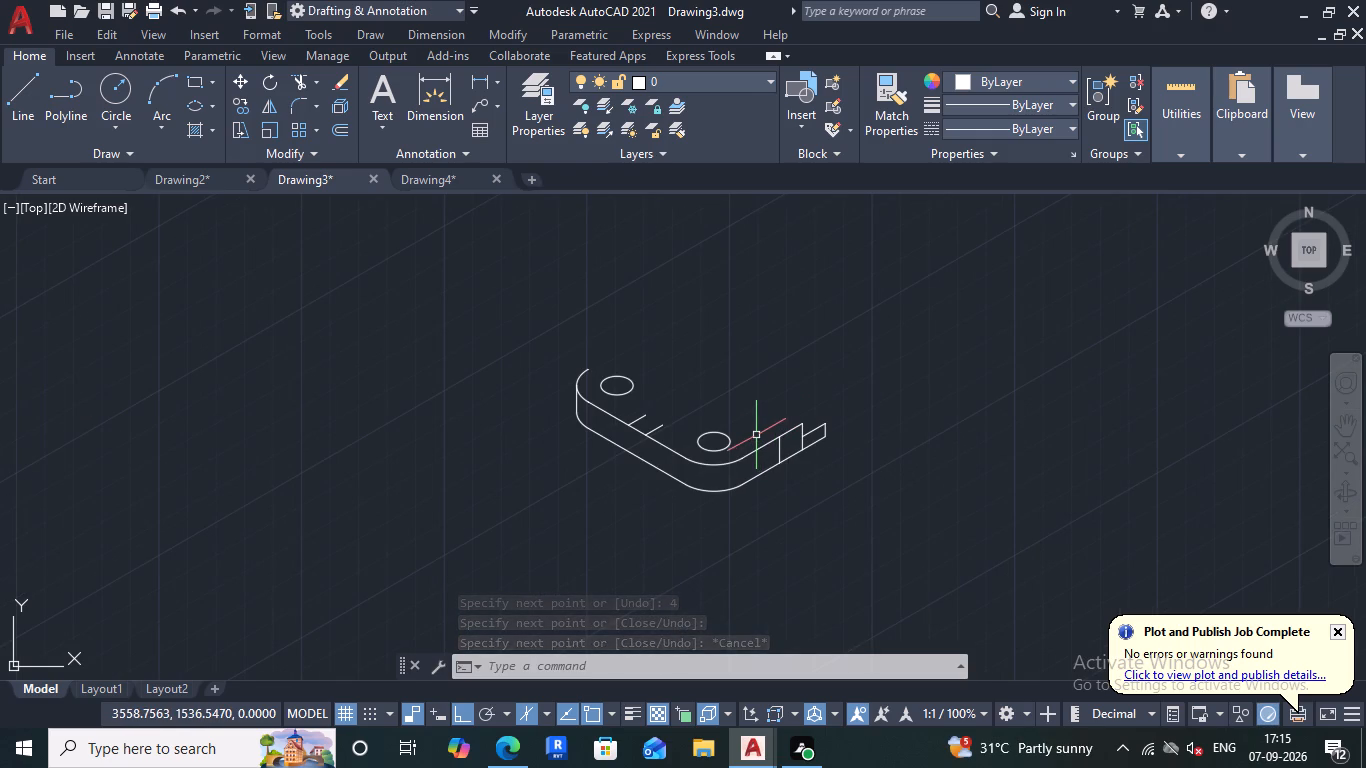
pyautogui.scroll(1, 756, 435)
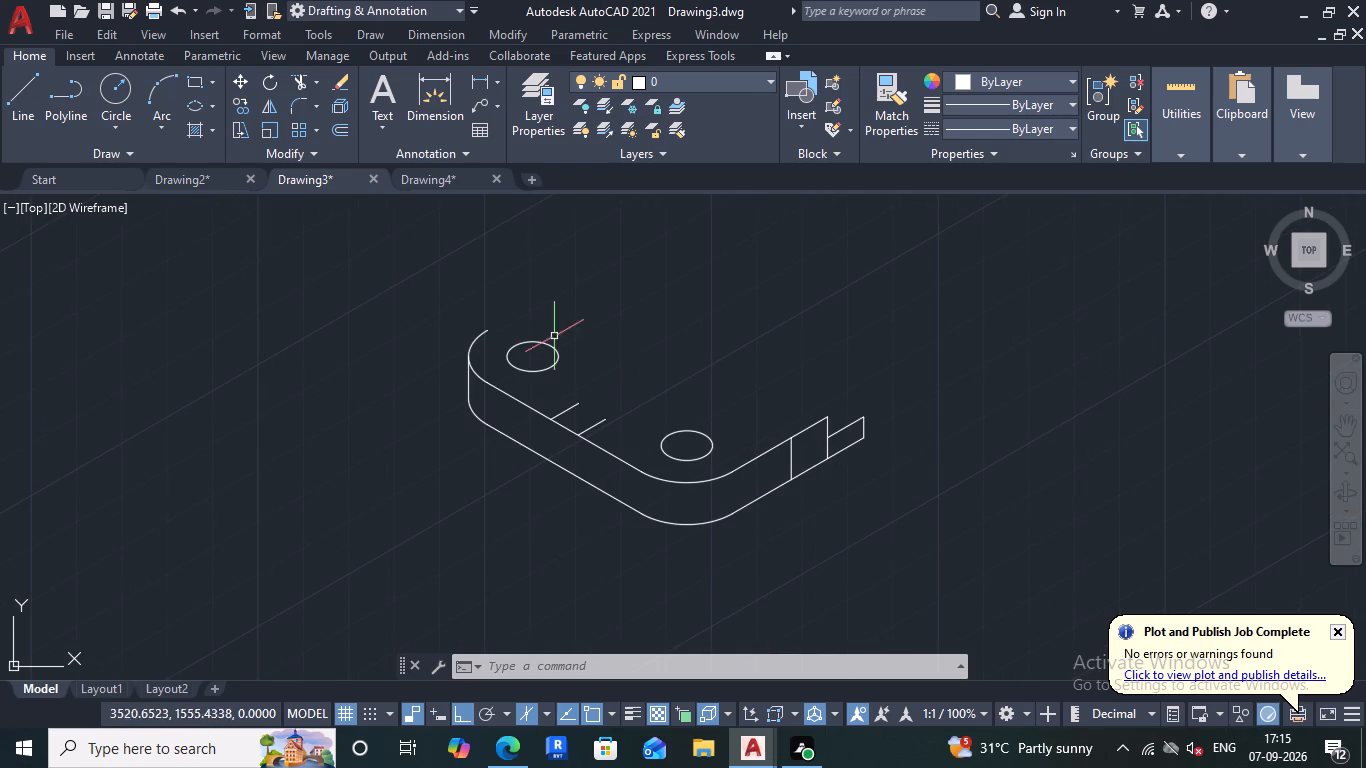
pyautogui.click(11, 100)
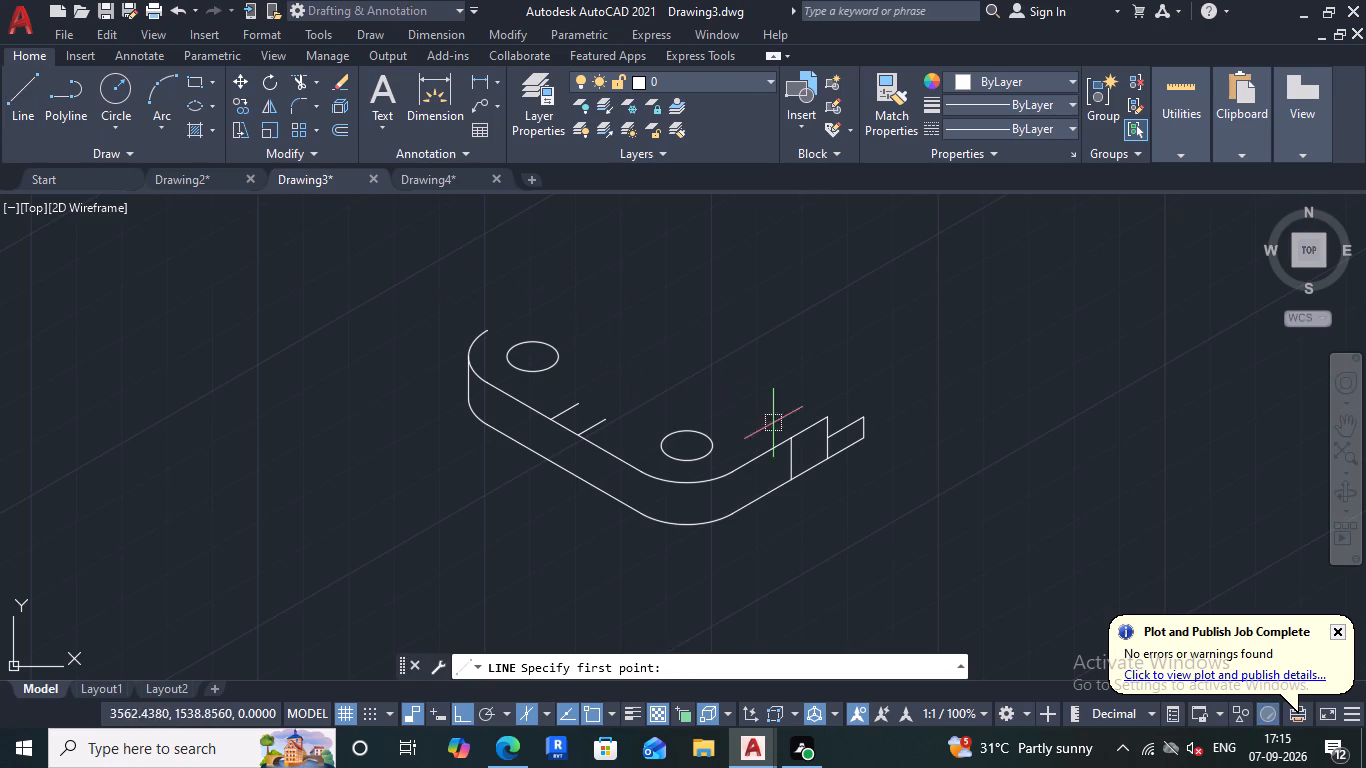
pyautogui.click(824, 422)
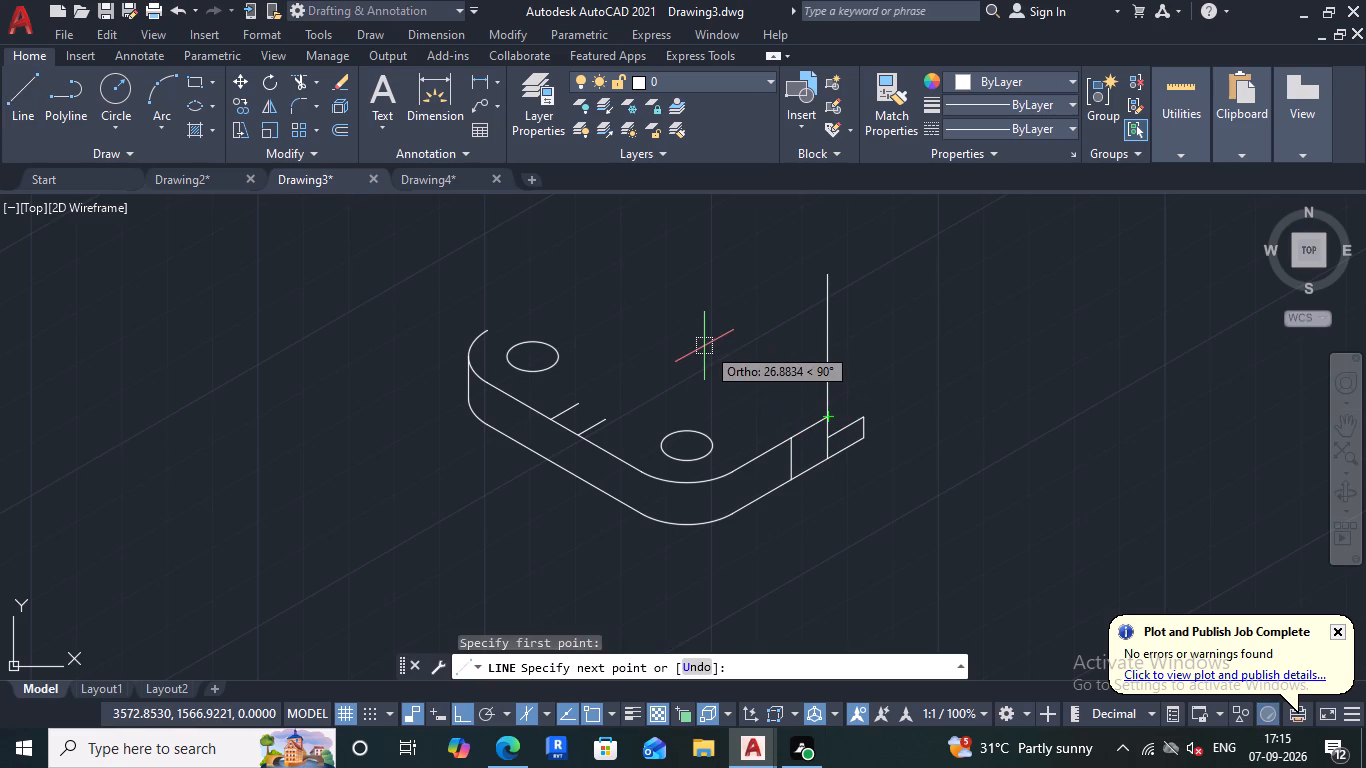
pyautogui.press('F5')
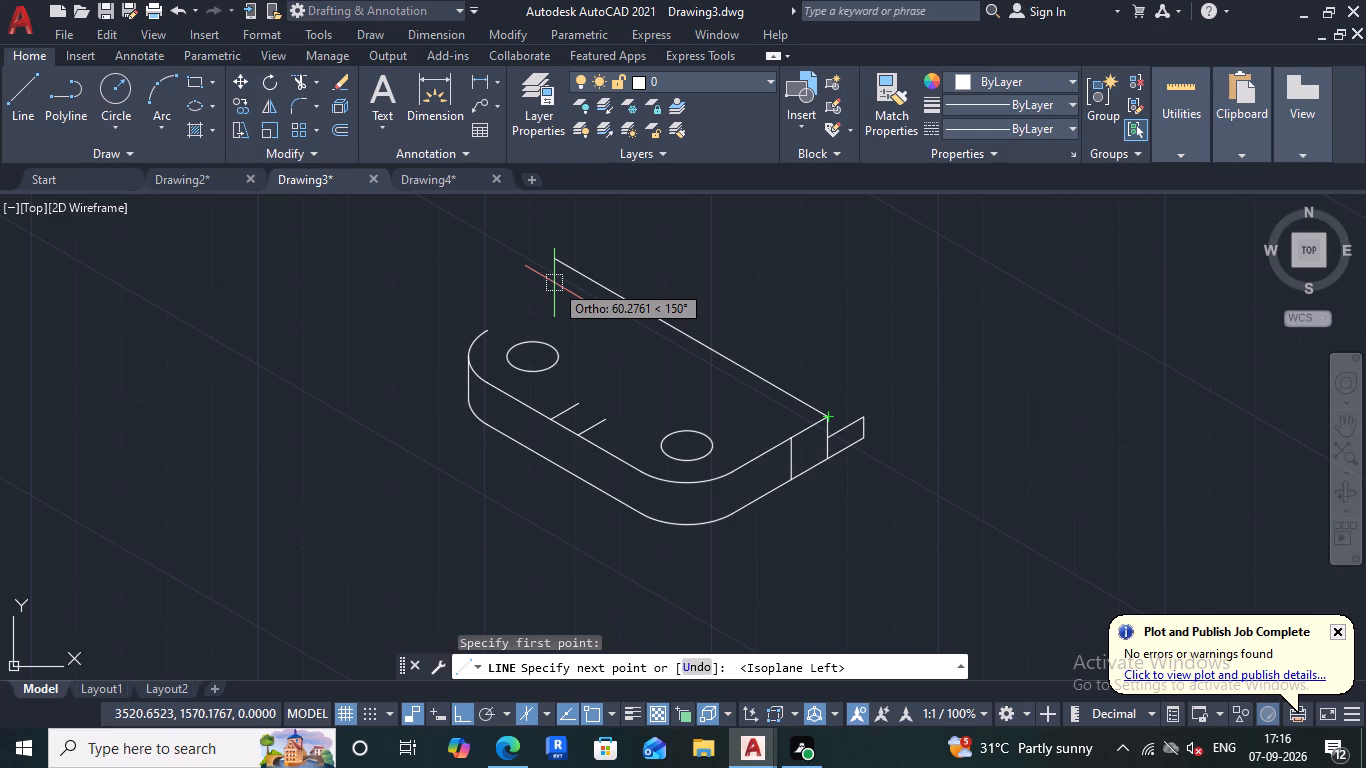
pyautogui.click(544, 261)
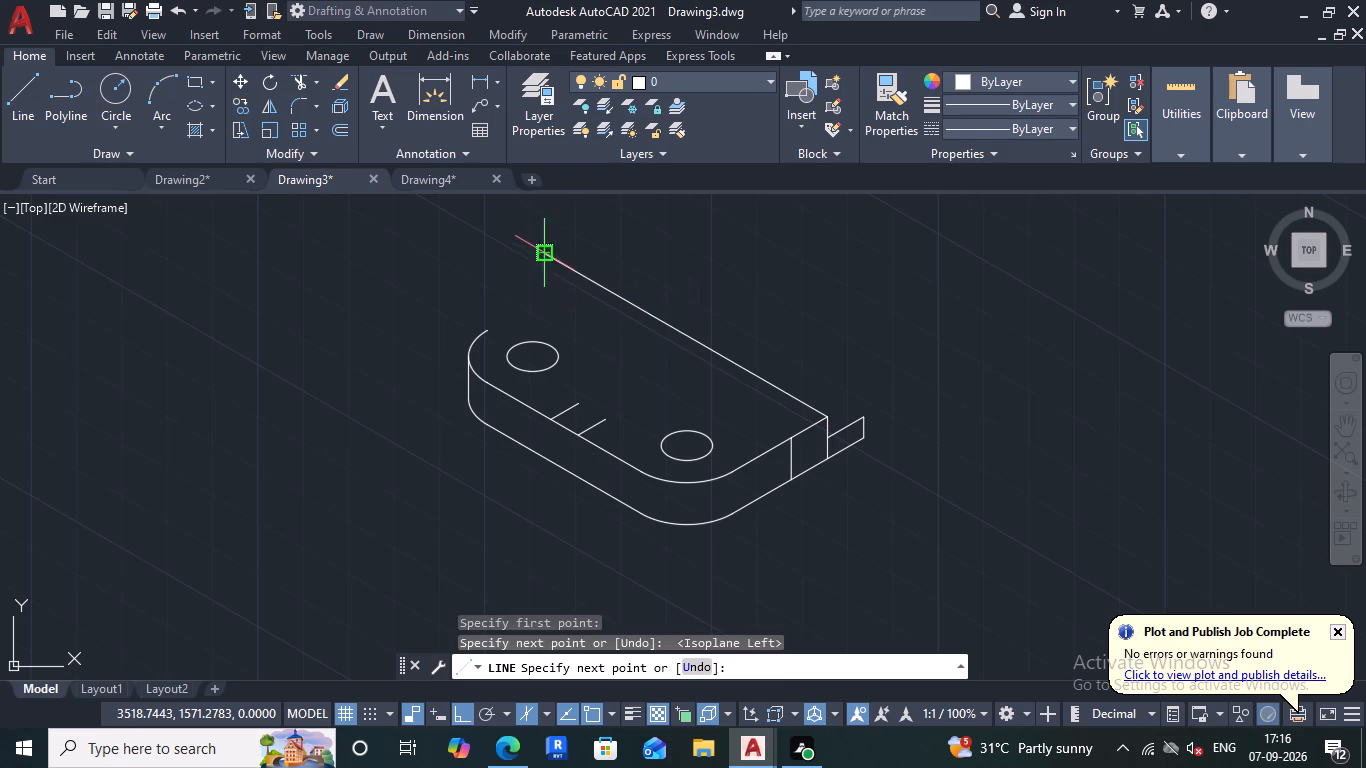
pyautogui.press('Escape')
# On the top isoplane, draw a 30° line from the open end of the rounded corner across the long back edge.
pyautogui.click(10, 95)
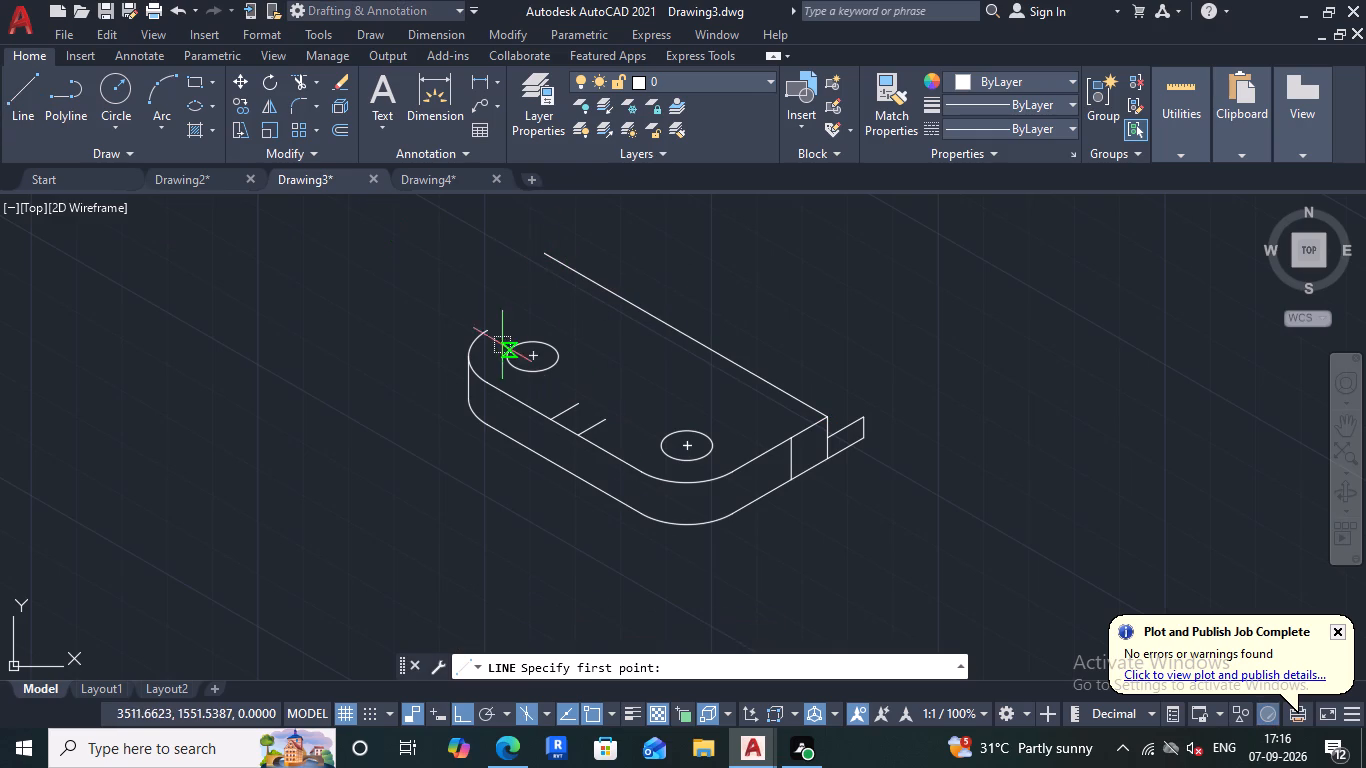
pyautogui.click(486, 328)
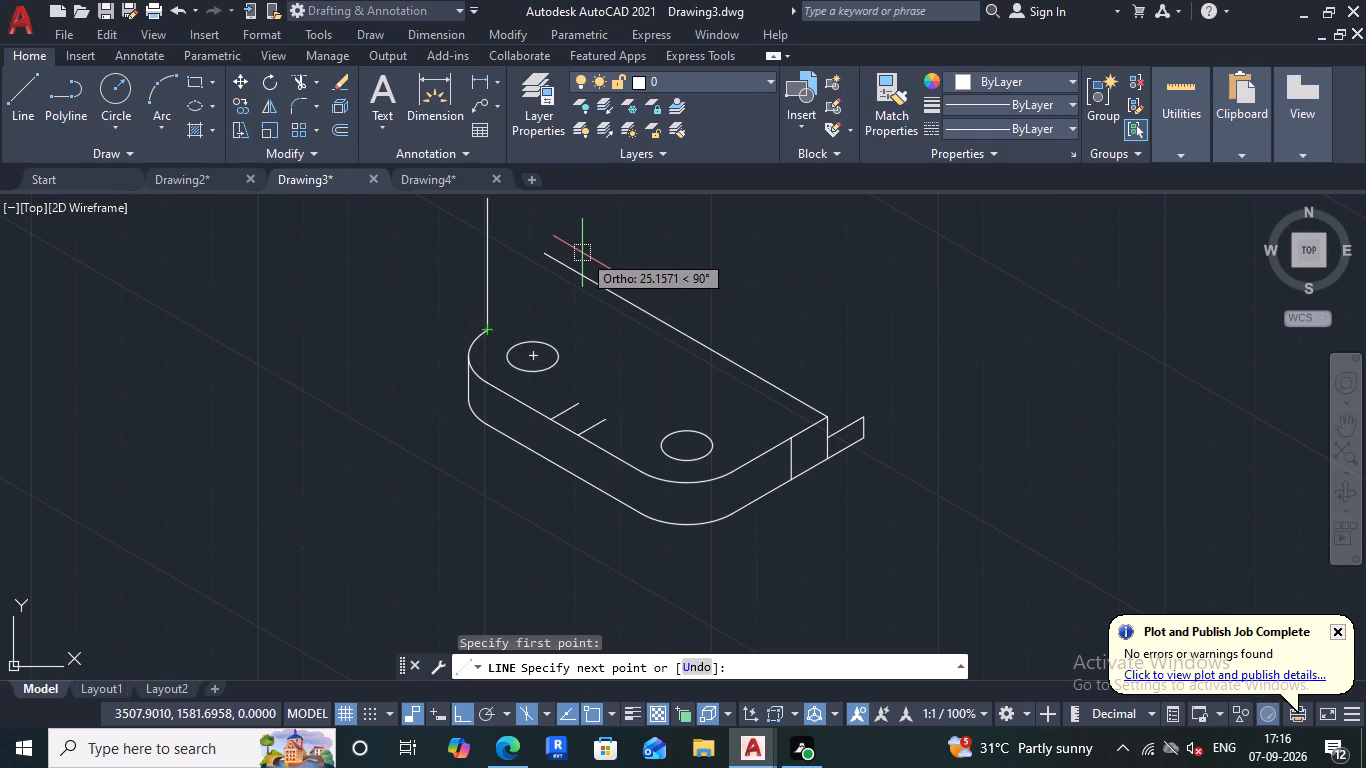
pyautogui.press('F5')
pyautogui.scroll(2, 594, 258)
pyautogui.click(594, 259)
pyautogui.press('Escape')
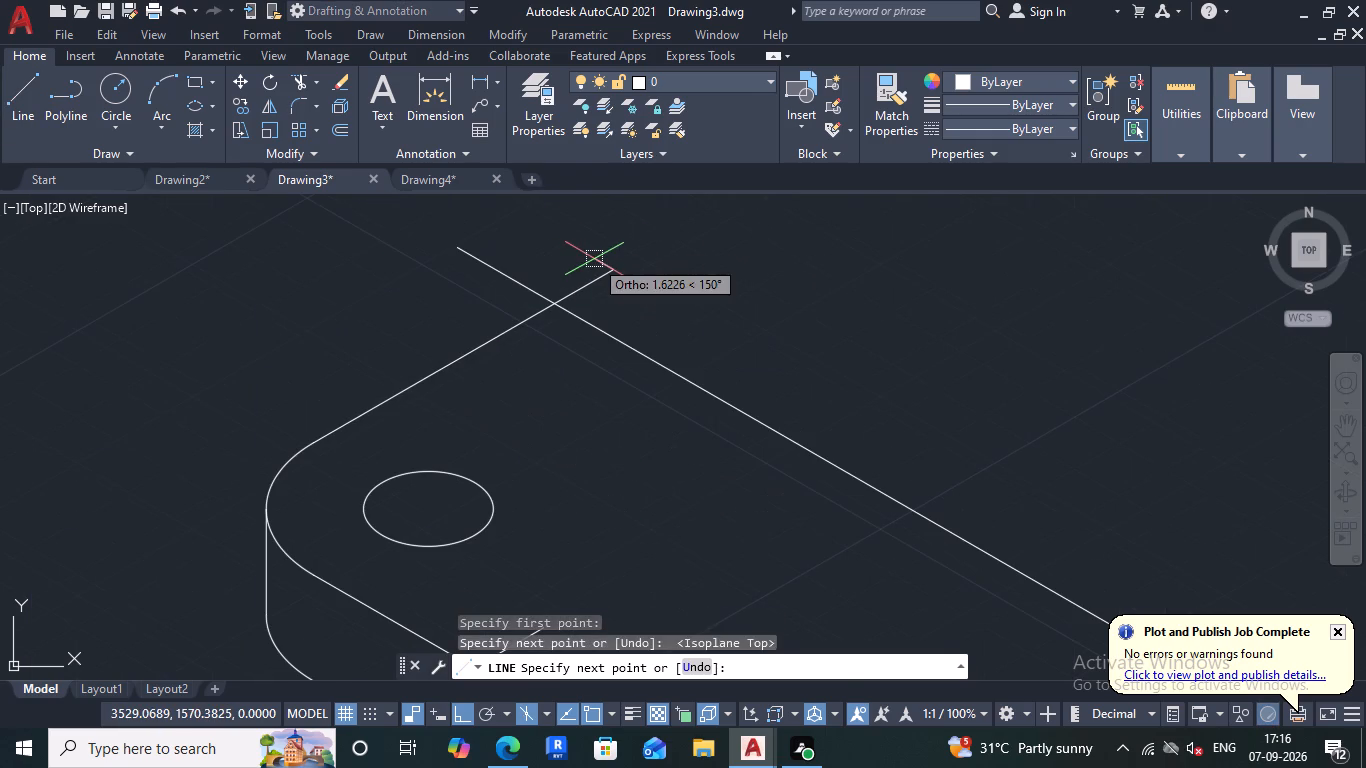
# Trim the overhanging ends of the 30° and 150° edges where they cross at the top face's back corner.
pyautogui.click(299, 80)
pyautogui.moveTo(409, 299); pyautogui.dragTo(717, 297)
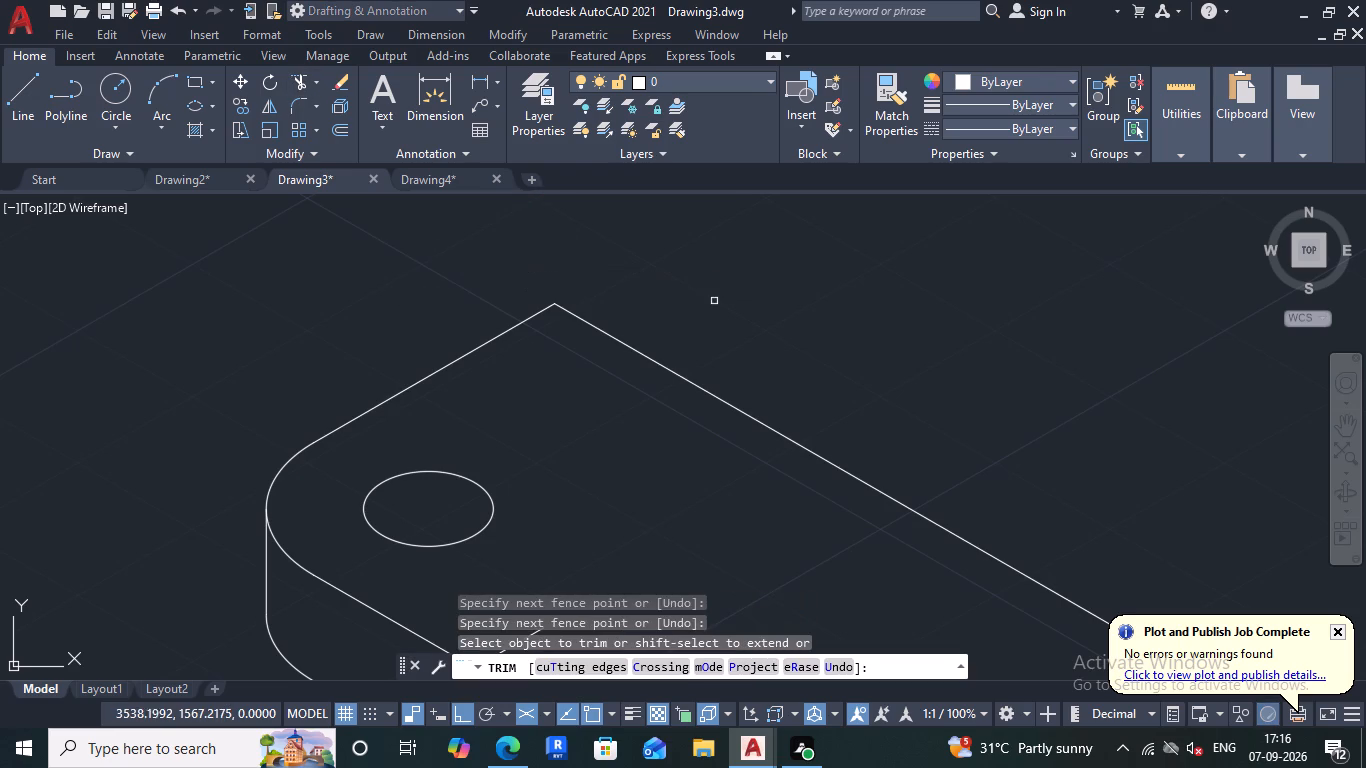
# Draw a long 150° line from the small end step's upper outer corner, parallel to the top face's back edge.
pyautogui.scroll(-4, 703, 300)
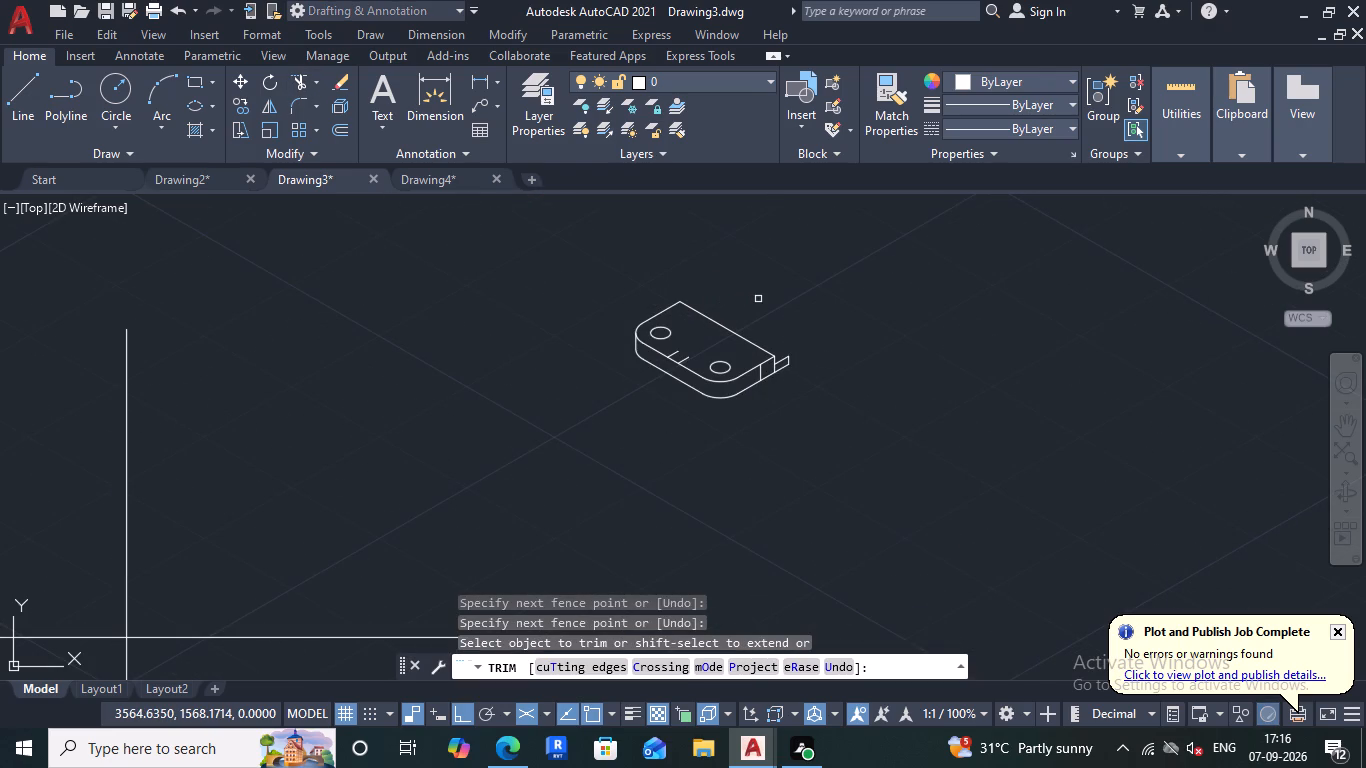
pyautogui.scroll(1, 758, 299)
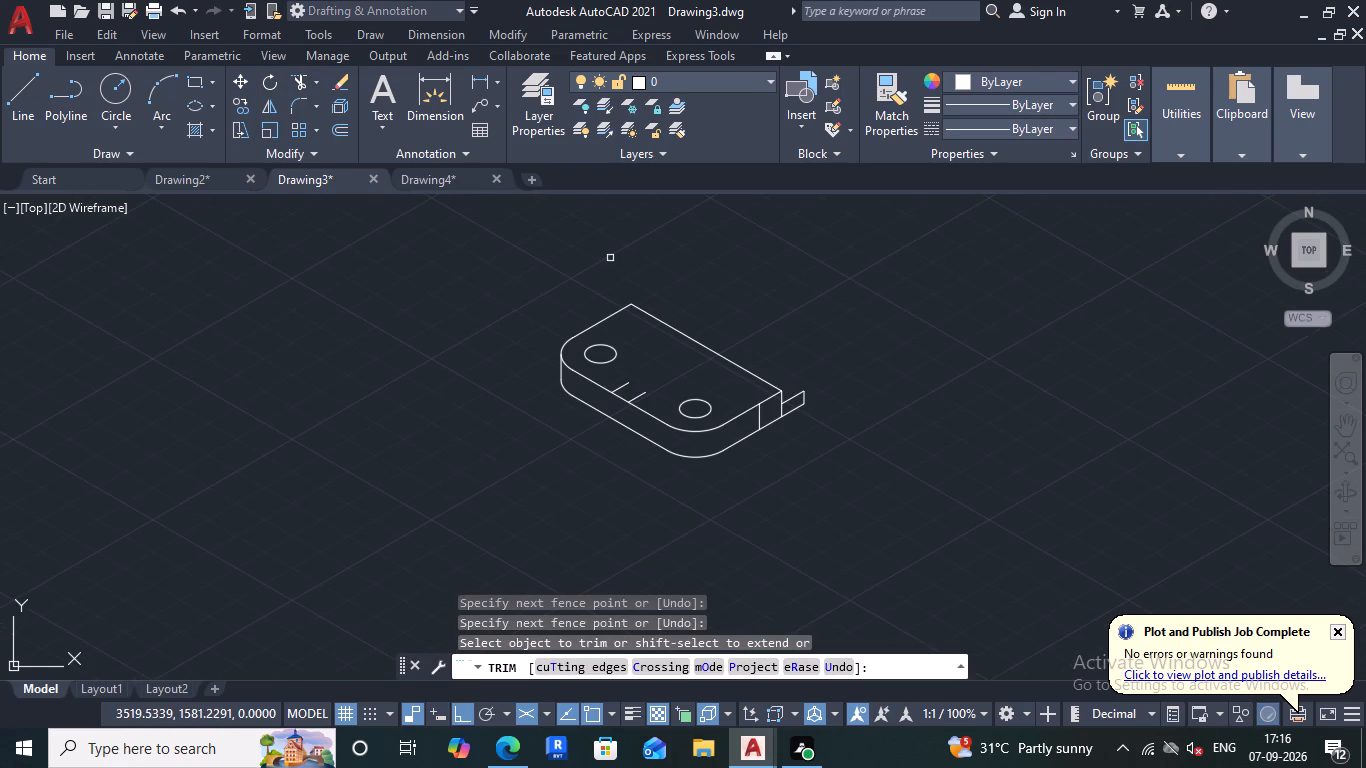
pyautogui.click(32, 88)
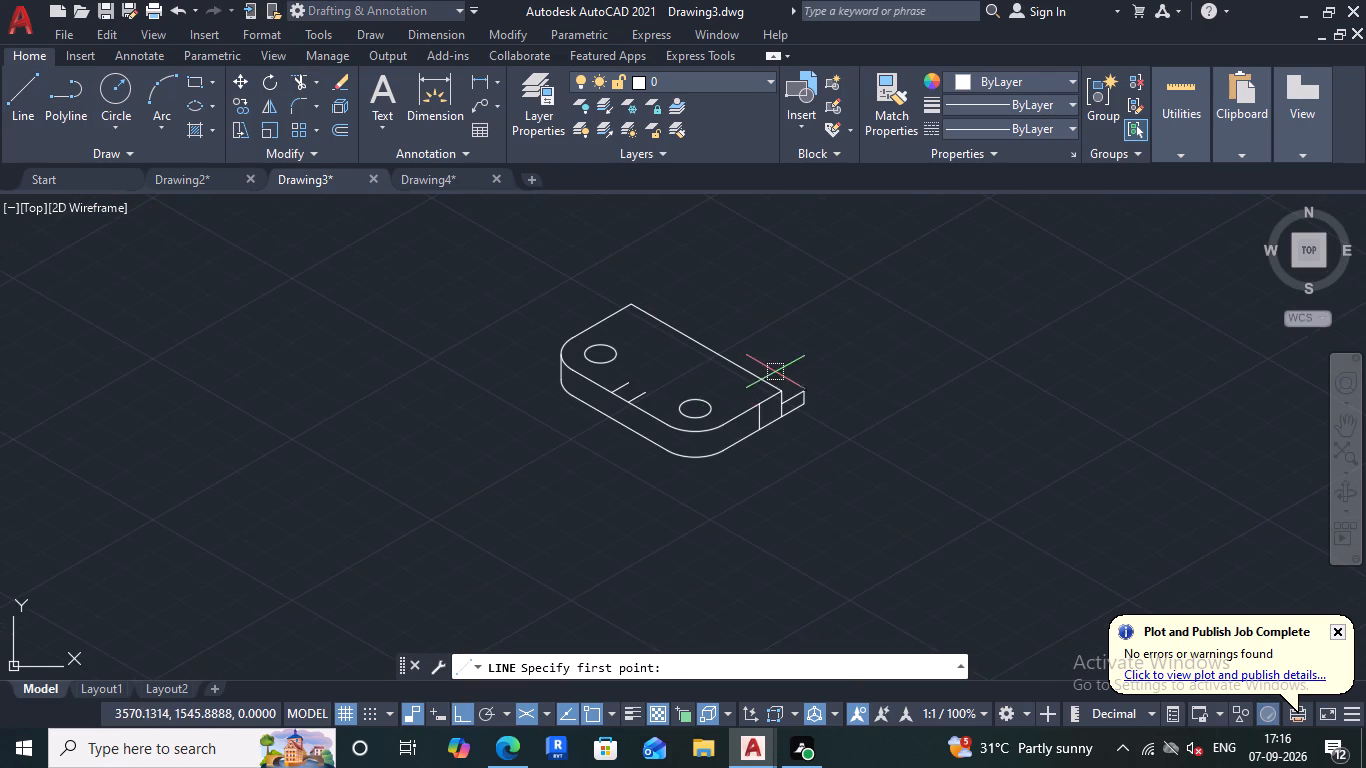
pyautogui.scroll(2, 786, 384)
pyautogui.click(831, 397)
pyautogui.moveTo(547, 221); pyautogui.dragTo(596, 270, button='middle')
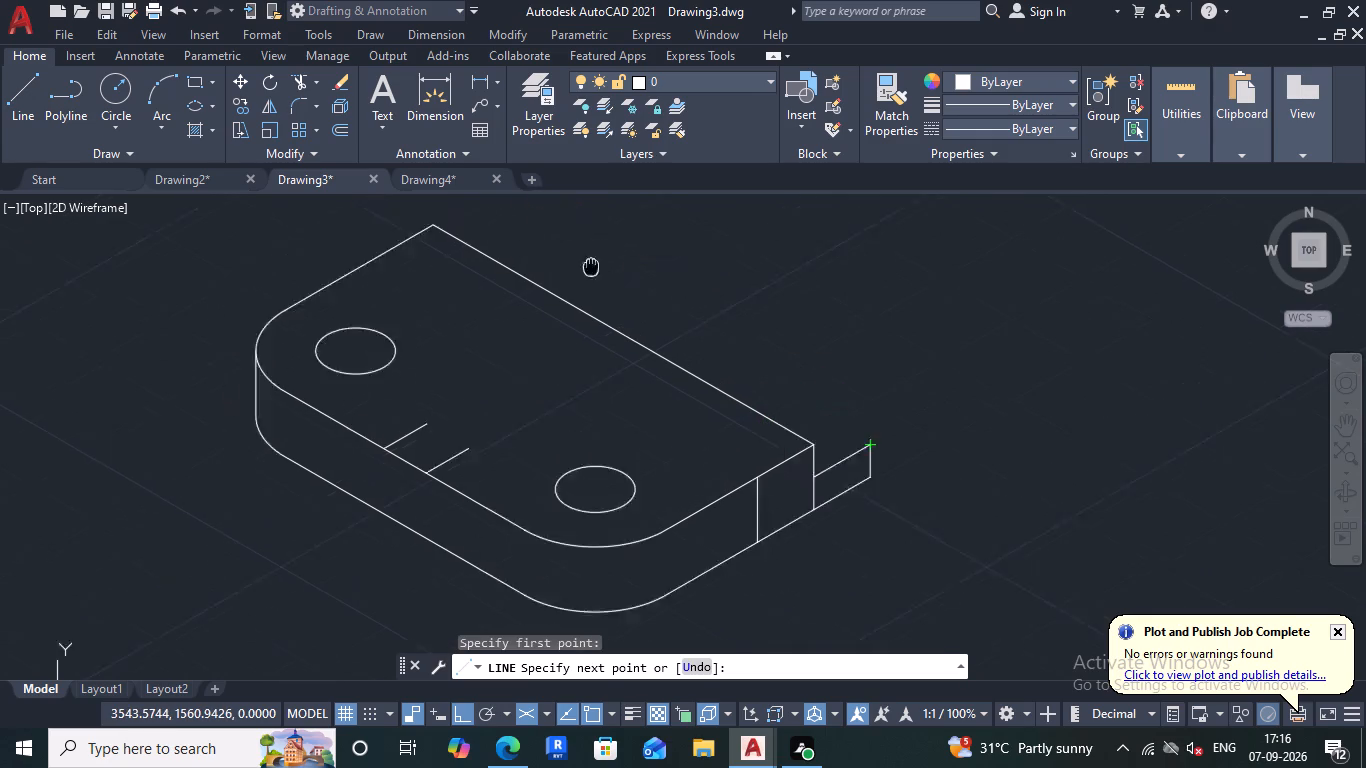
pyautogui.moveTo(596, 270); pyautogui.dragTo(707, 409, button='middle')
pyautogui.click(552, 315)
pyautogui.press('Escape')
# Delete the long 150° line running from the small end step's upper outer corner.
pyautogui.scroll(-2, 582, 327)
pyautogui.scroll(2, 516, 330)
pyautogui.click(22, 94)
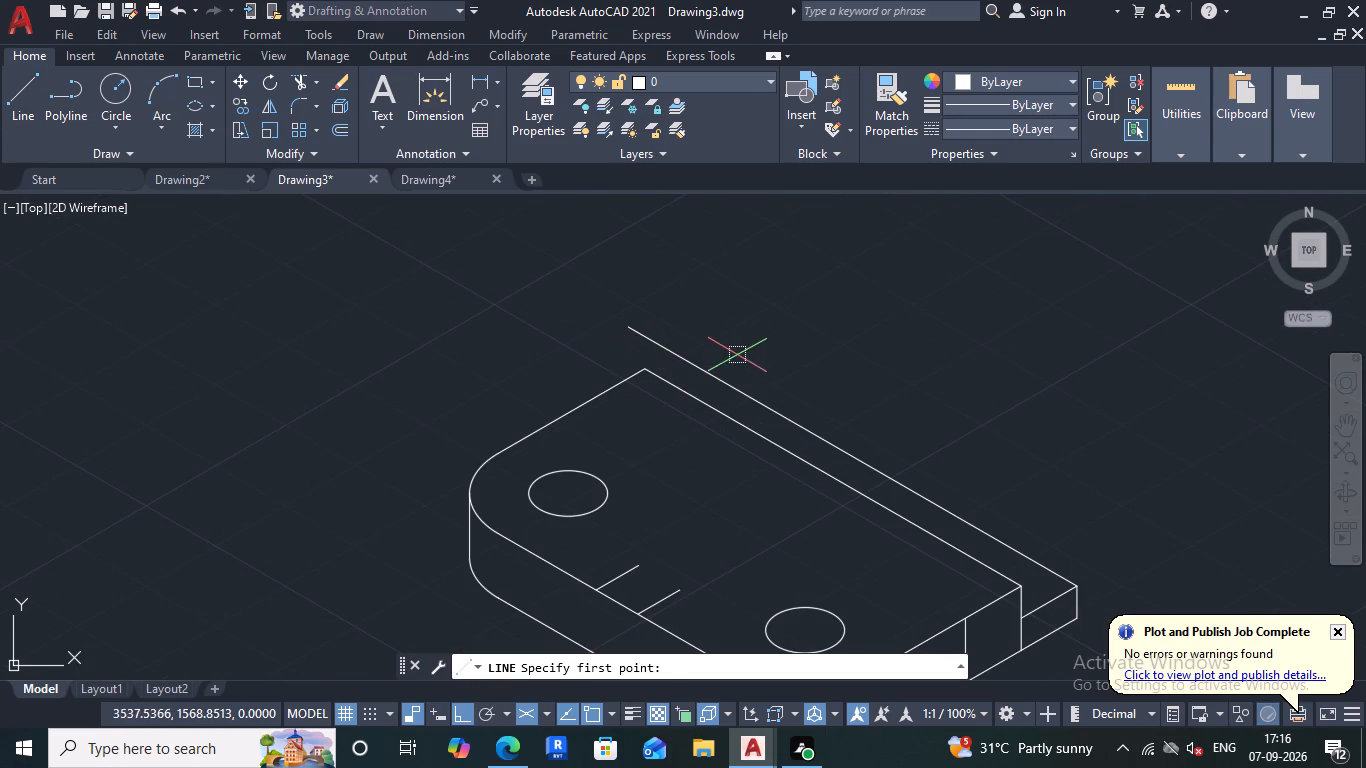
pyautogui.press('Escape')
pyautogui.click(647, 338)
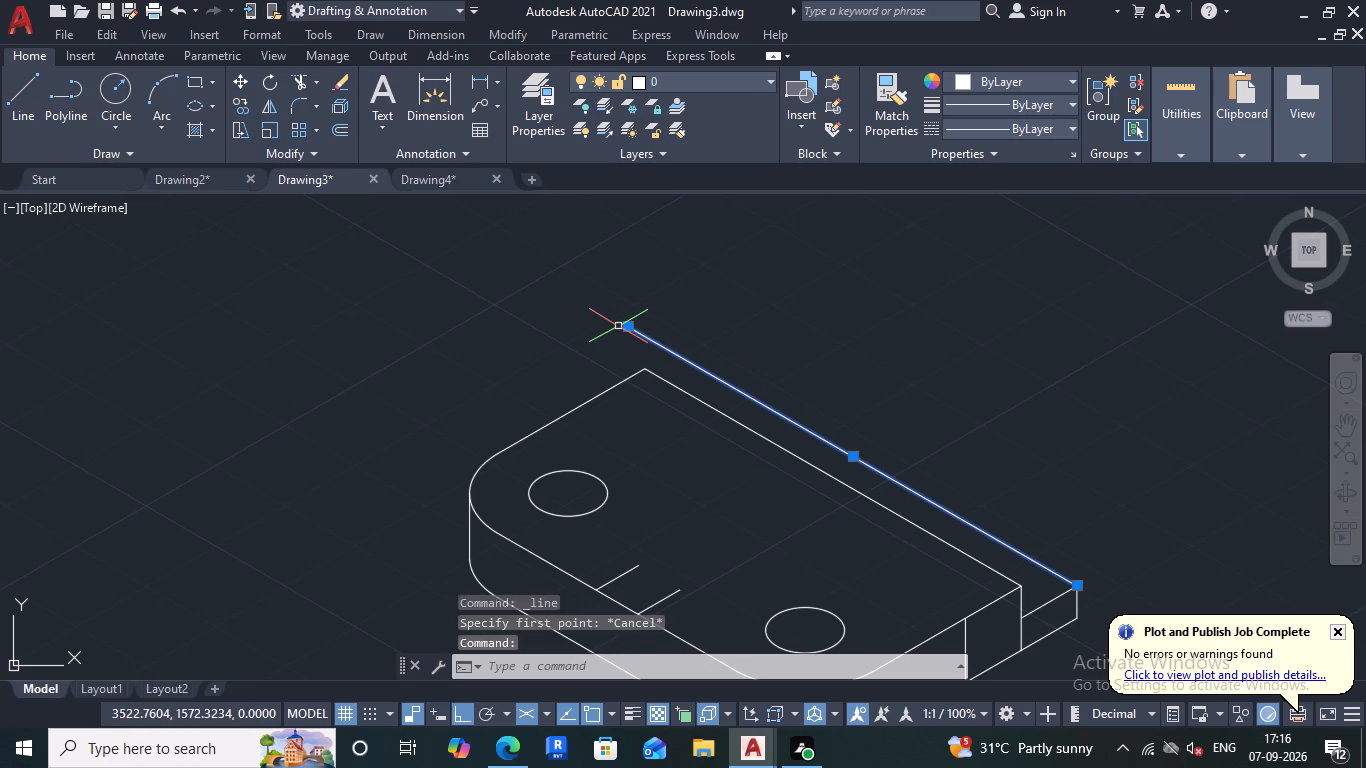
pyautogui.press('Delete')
# Draw a 41-unit vertical line upward from the midpoint of the top face's long back edge, on the right isoplane.
pyautogui.scroll(-2, 671, 330)
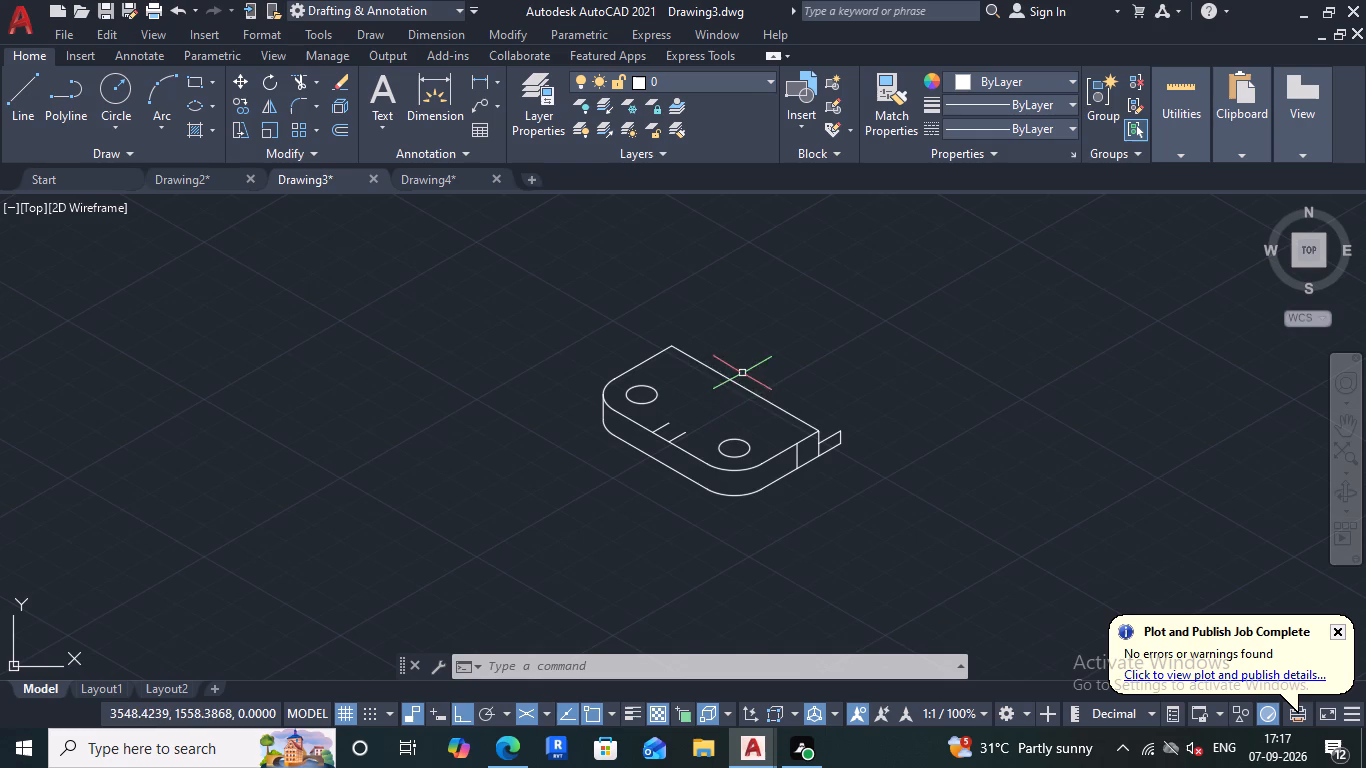
pyautogui.click(18, 90)
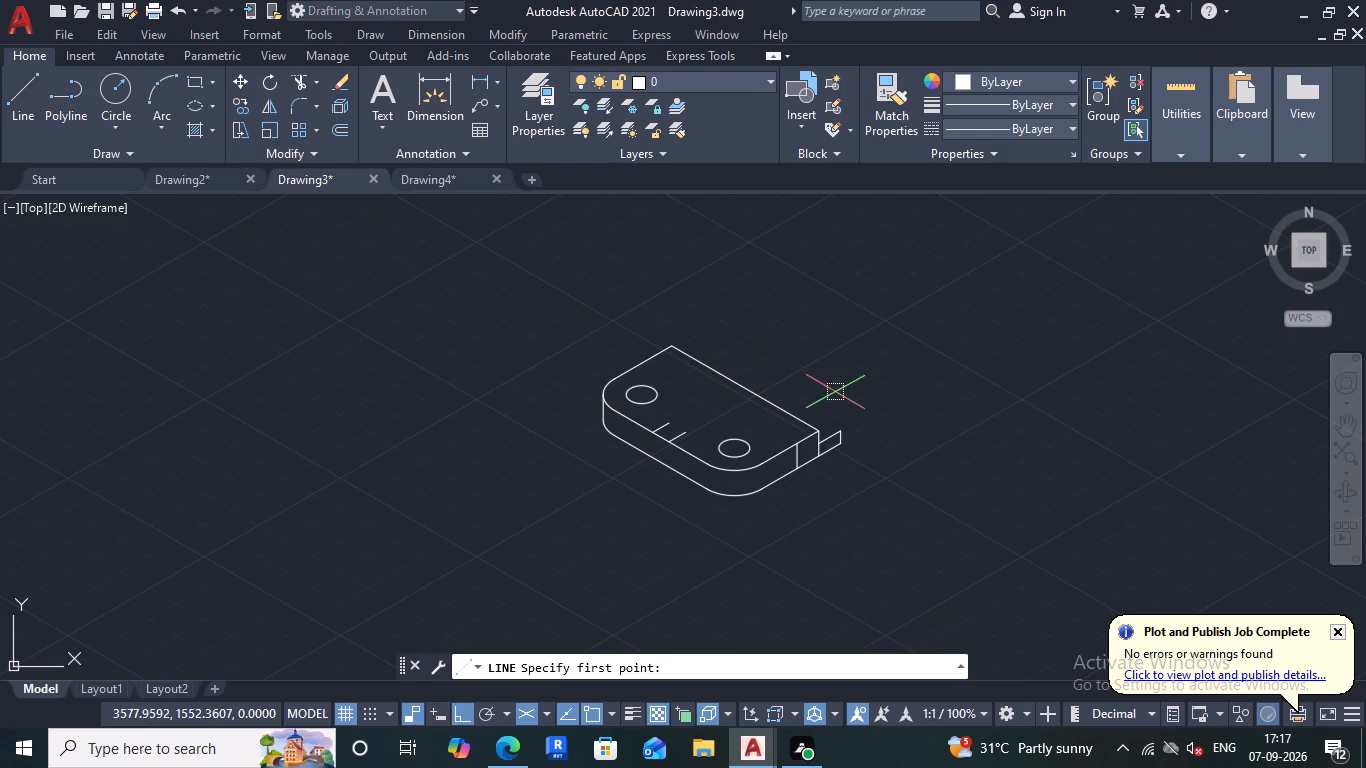
pyautogui.click(752, 391)
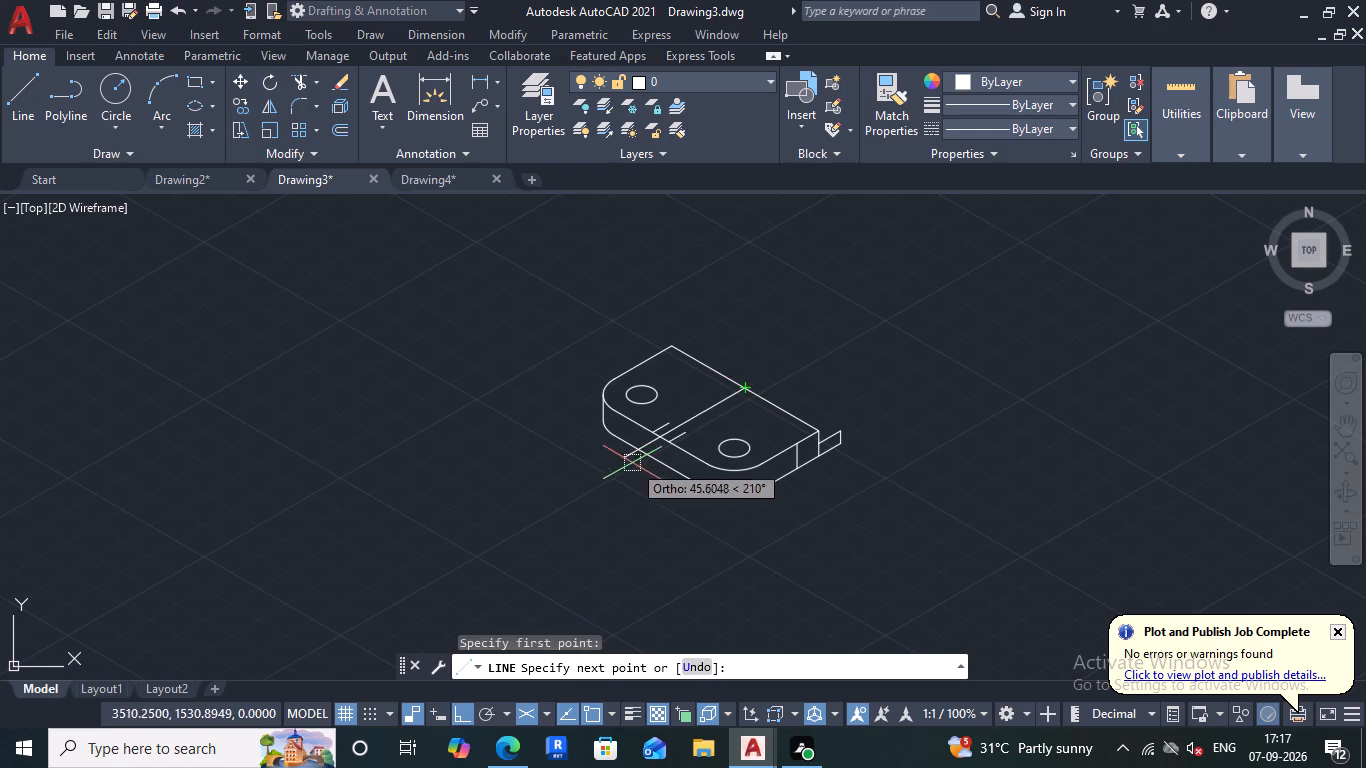
pyautogui.press('F5')
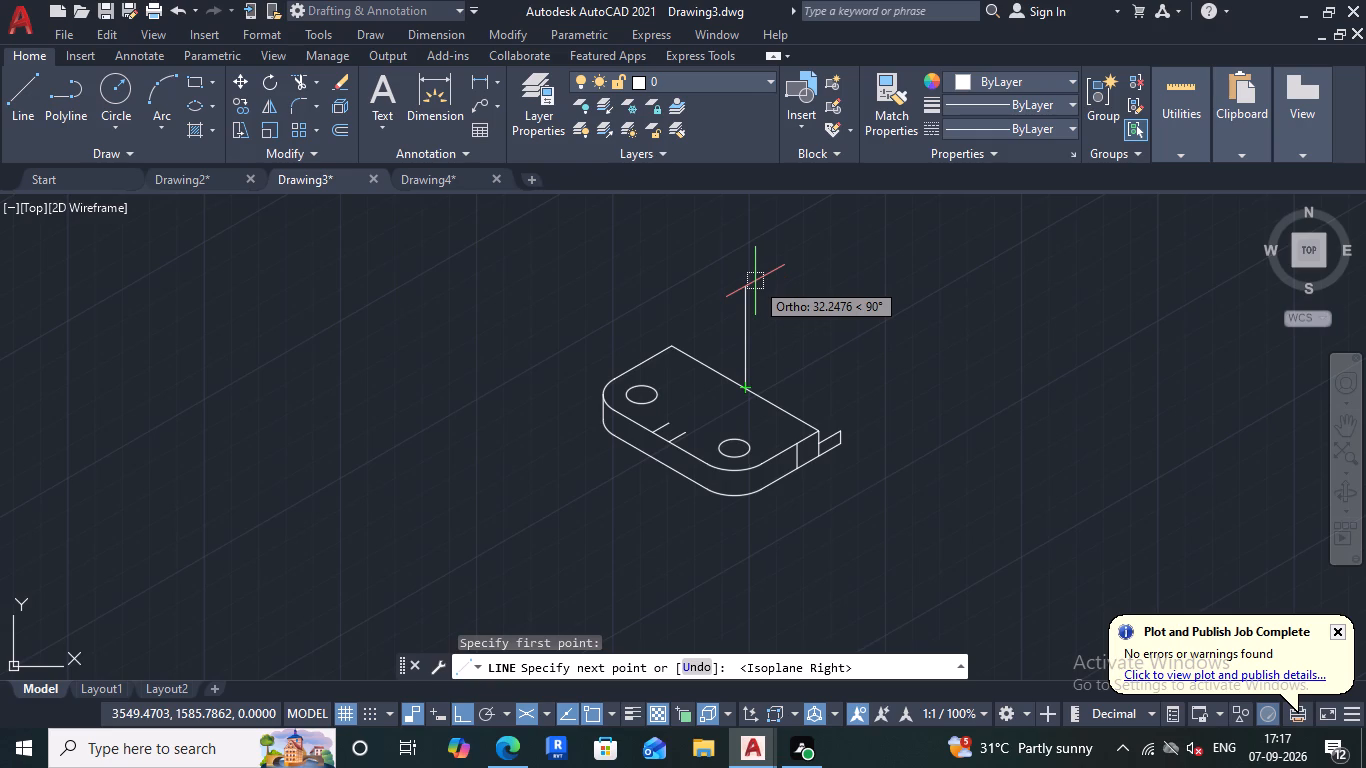
pyautogui.write('41')
pyautogui.press('Return')
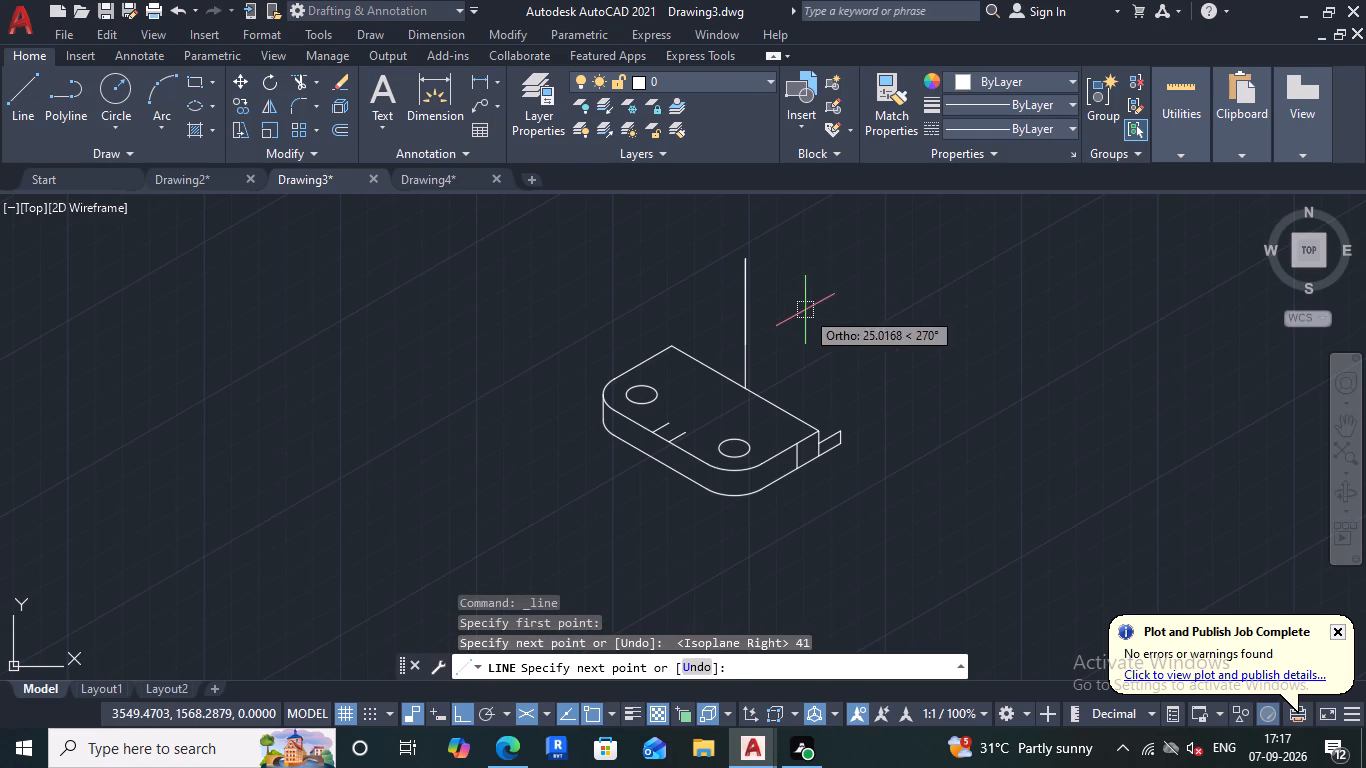
pyautogui.press('Escape')
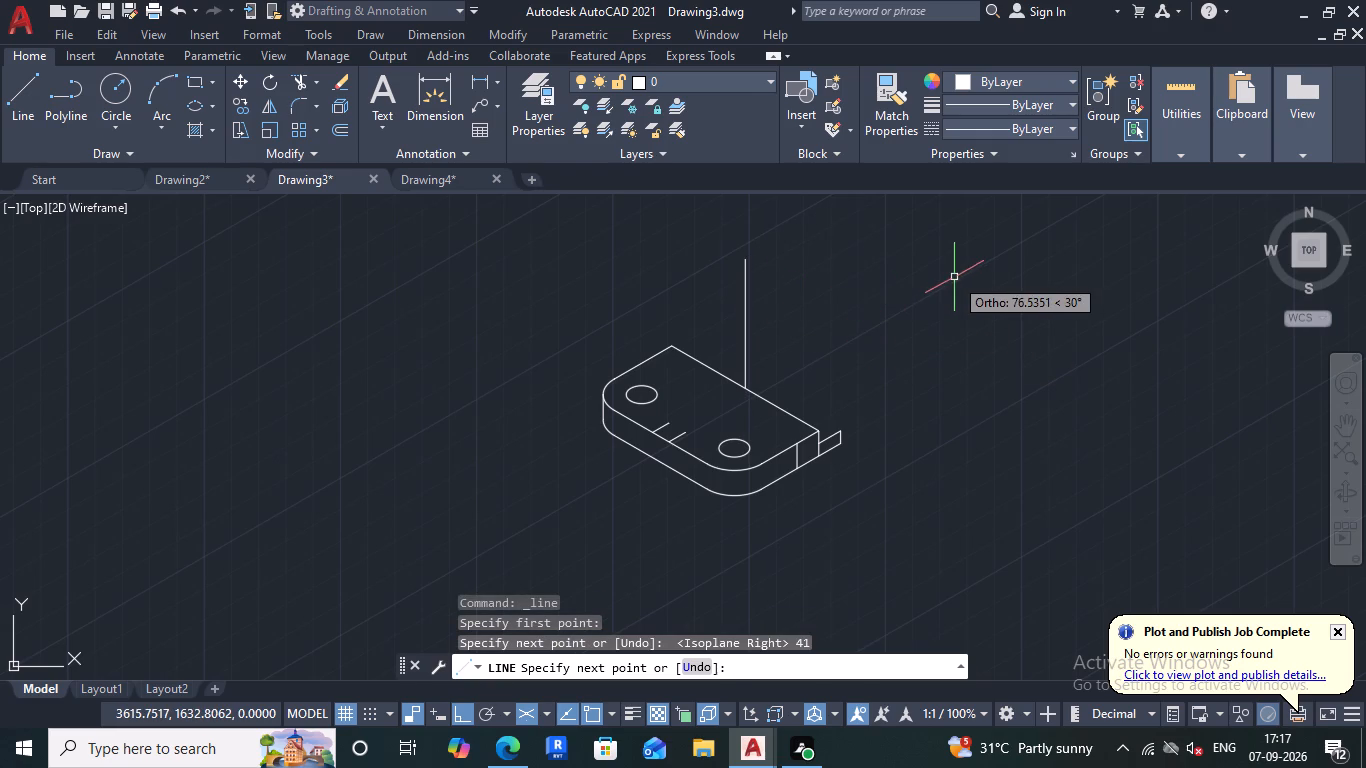
# Draw a radius 5 isocircle on the left isoplane, centred on the upper end of the 41-unit vertical line.
pyautogui.click(193, 104)
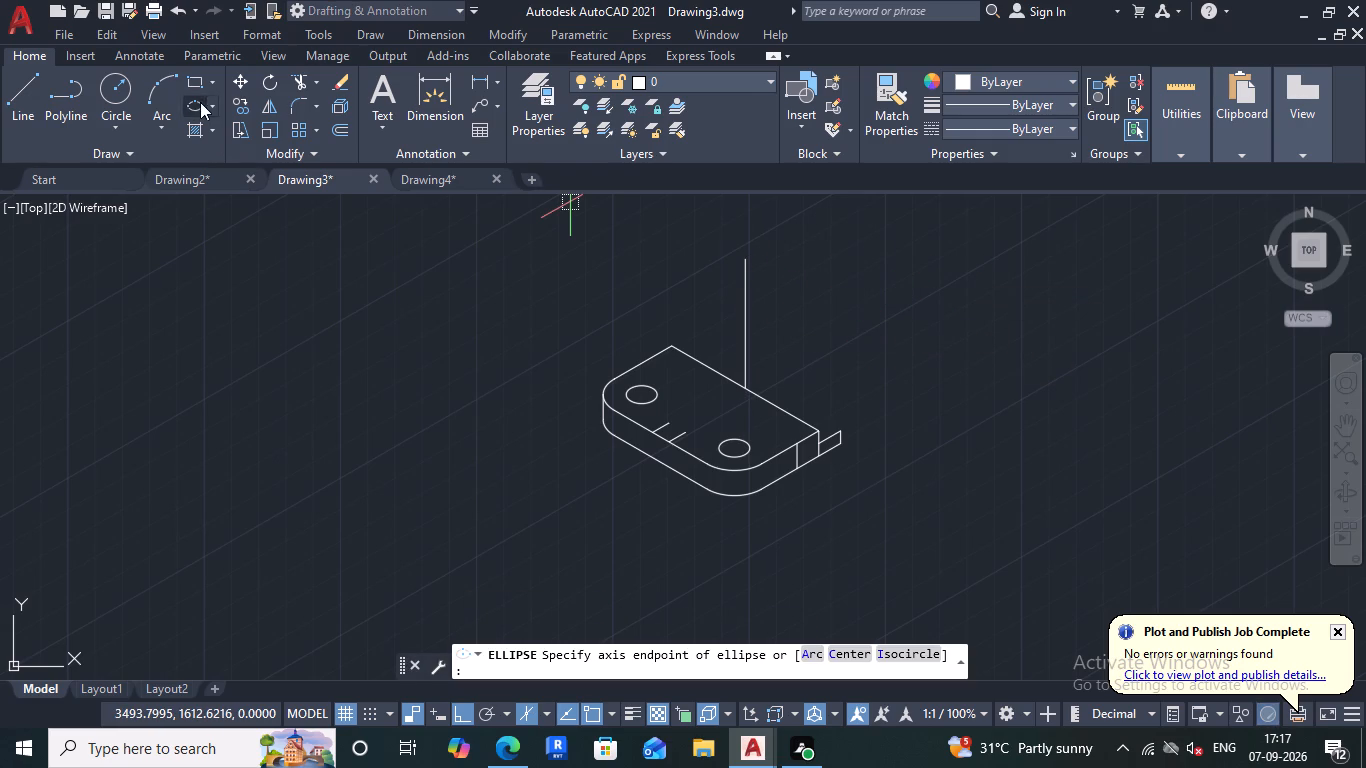
pyautogui.click(920, 651)
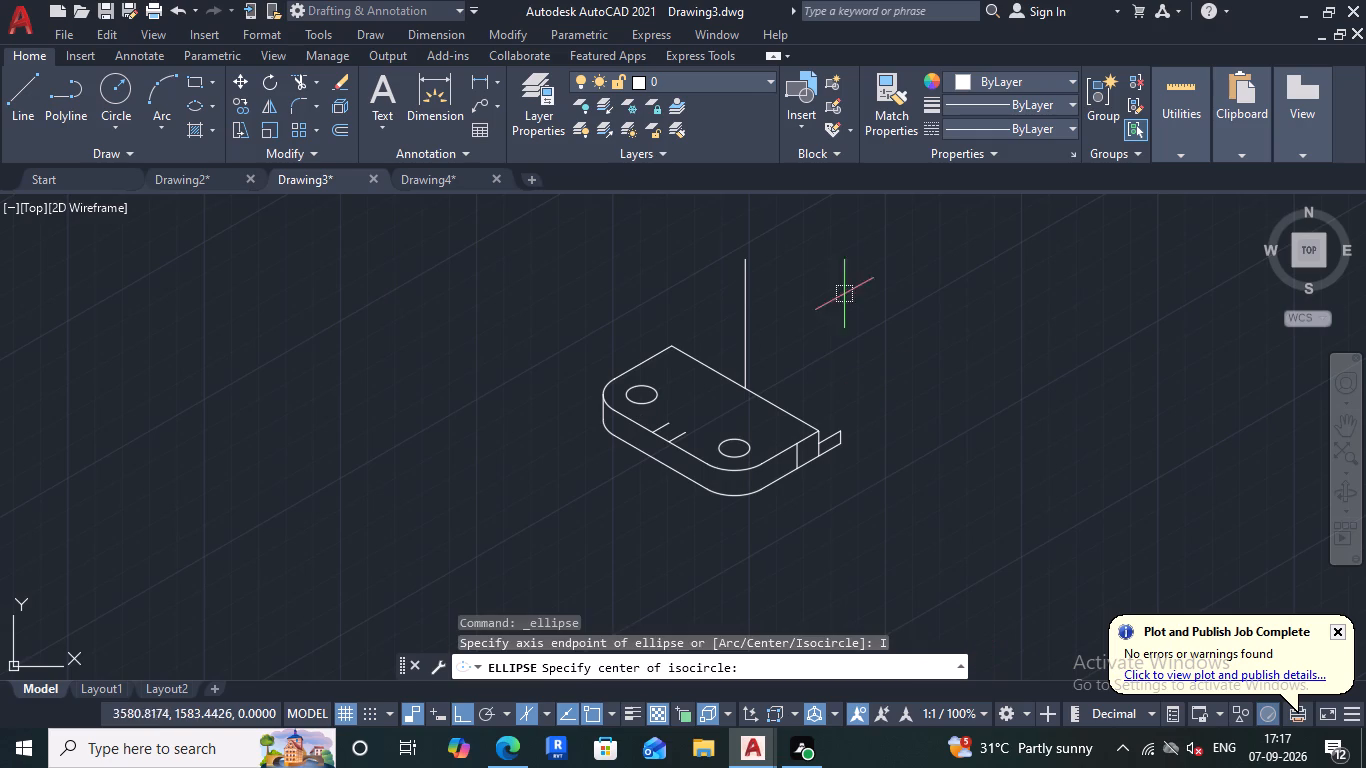
pyautogui.click(740, 255)
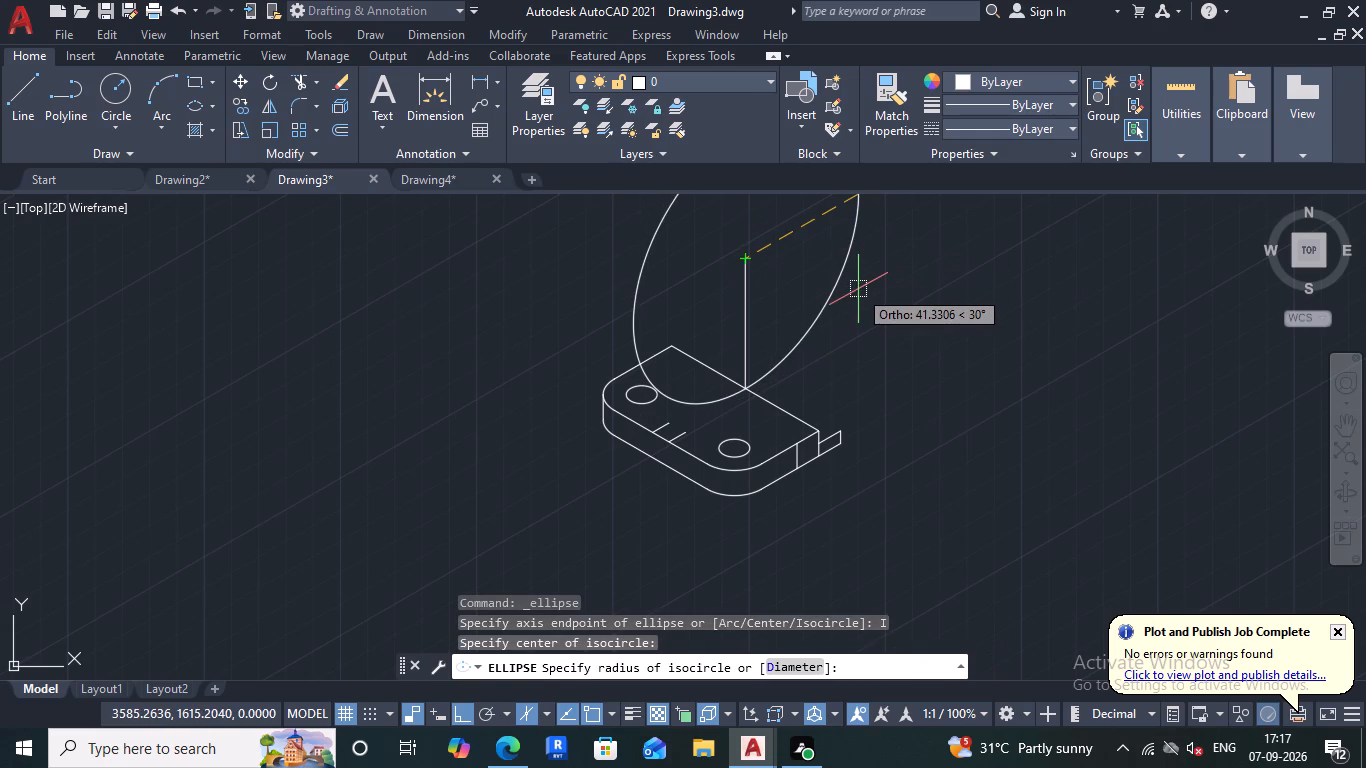
pyautogui.press('F5')
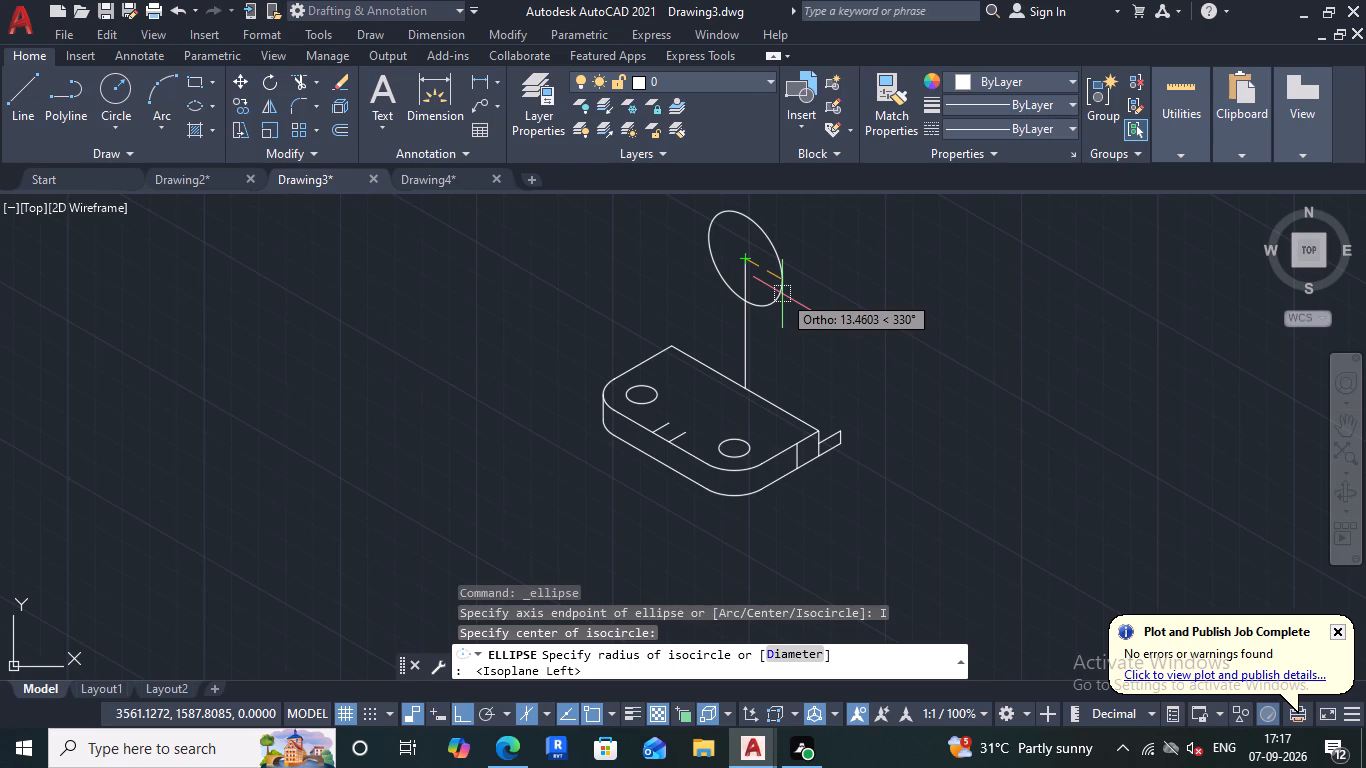
pyautogui.press('5')
pyautogui.press('Return')
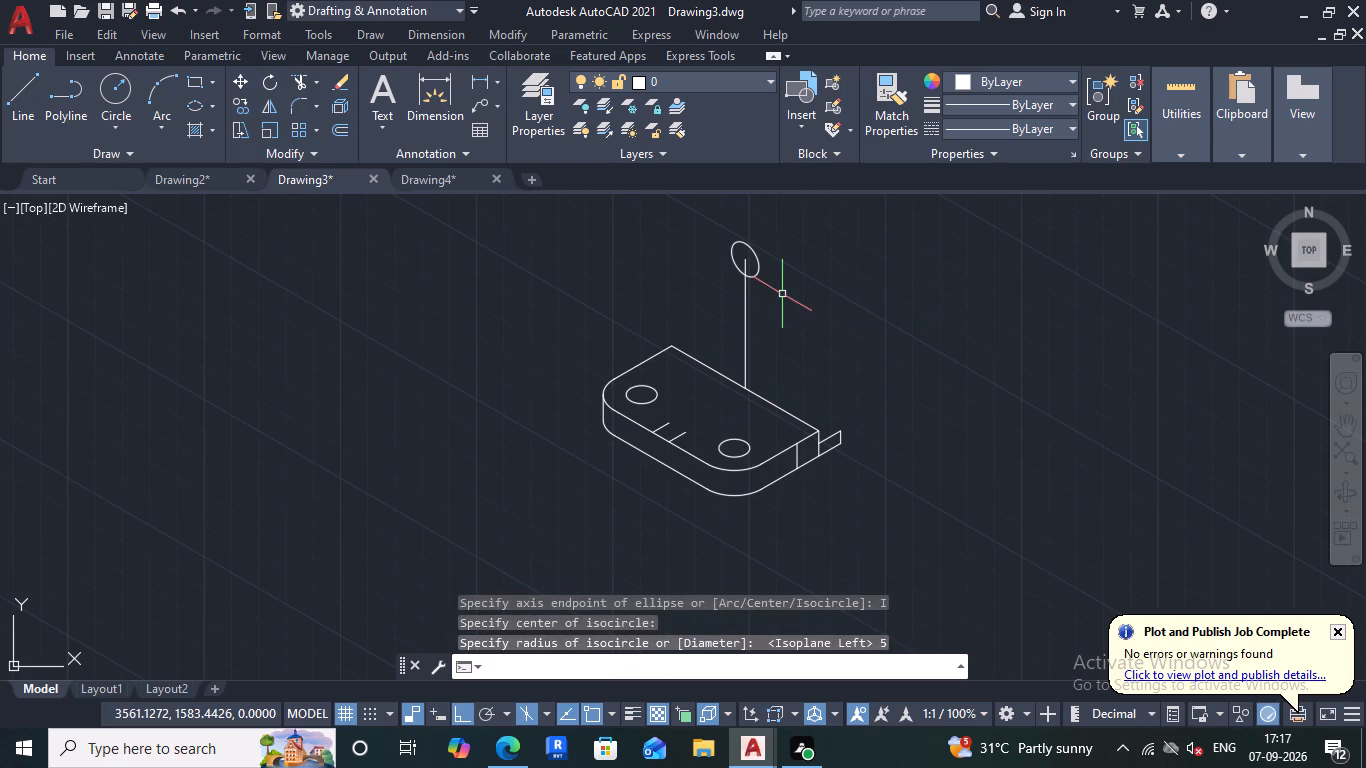
# Draw a concentric radius 14 isocircle on the left isoplane around the small circle atop the vertical line.
pyautogui.scroll(1, 745, 255)
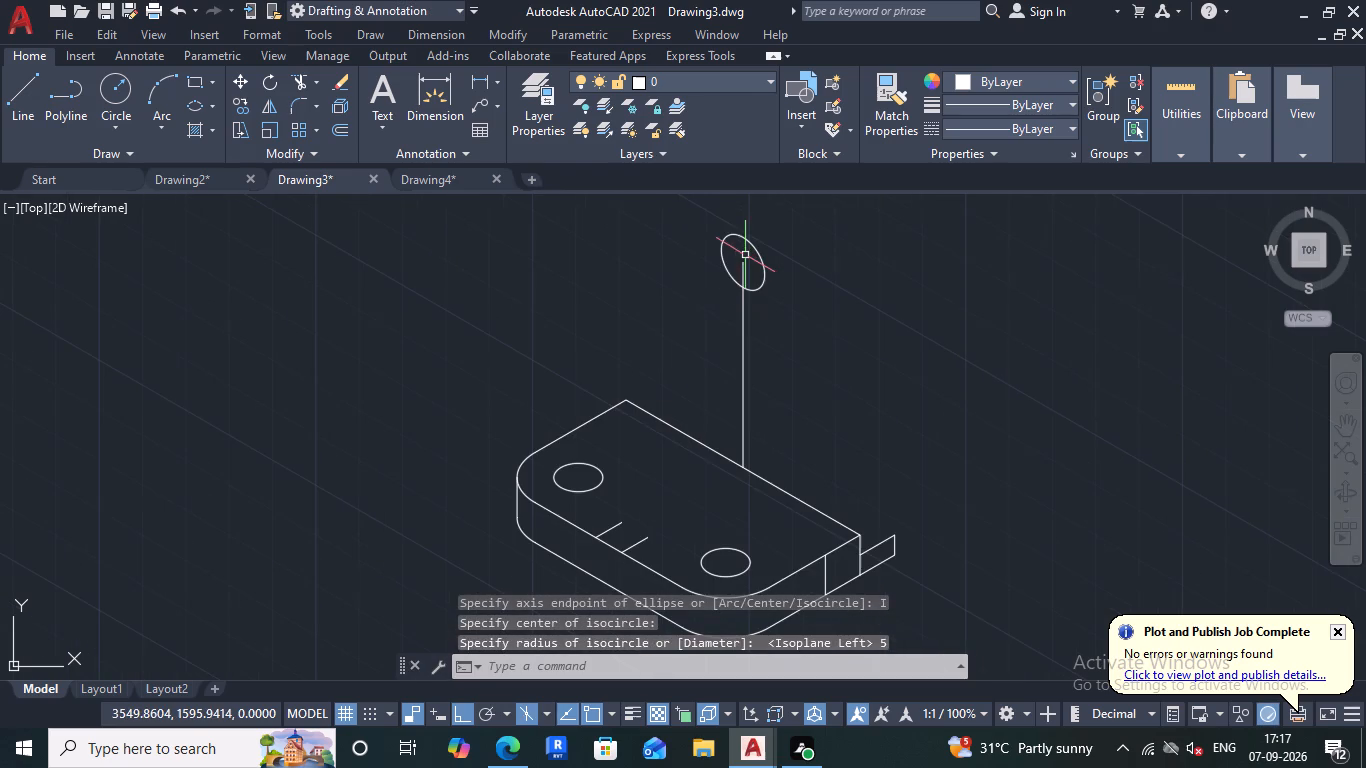
pyautogui.press('space')
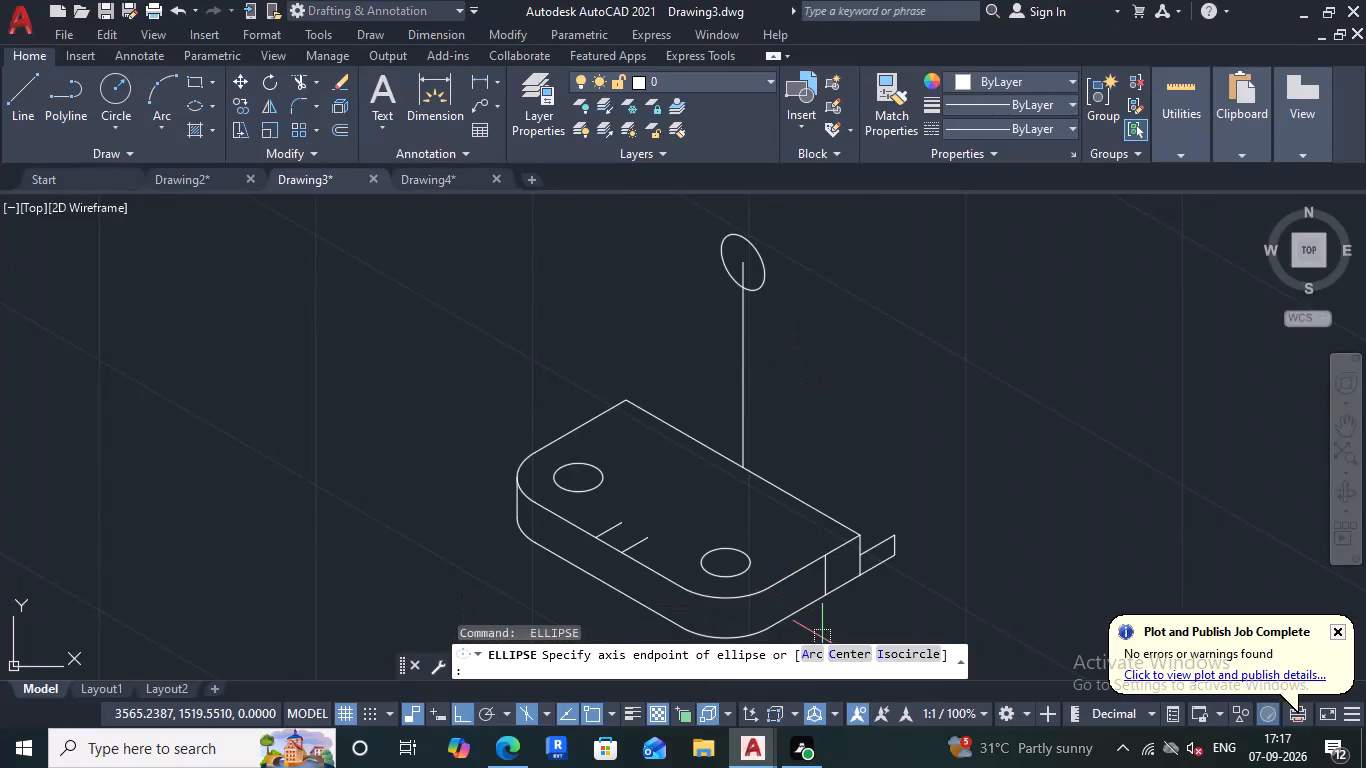
pyautogui.click(905, 664)
pyautogui.click(903, 653)
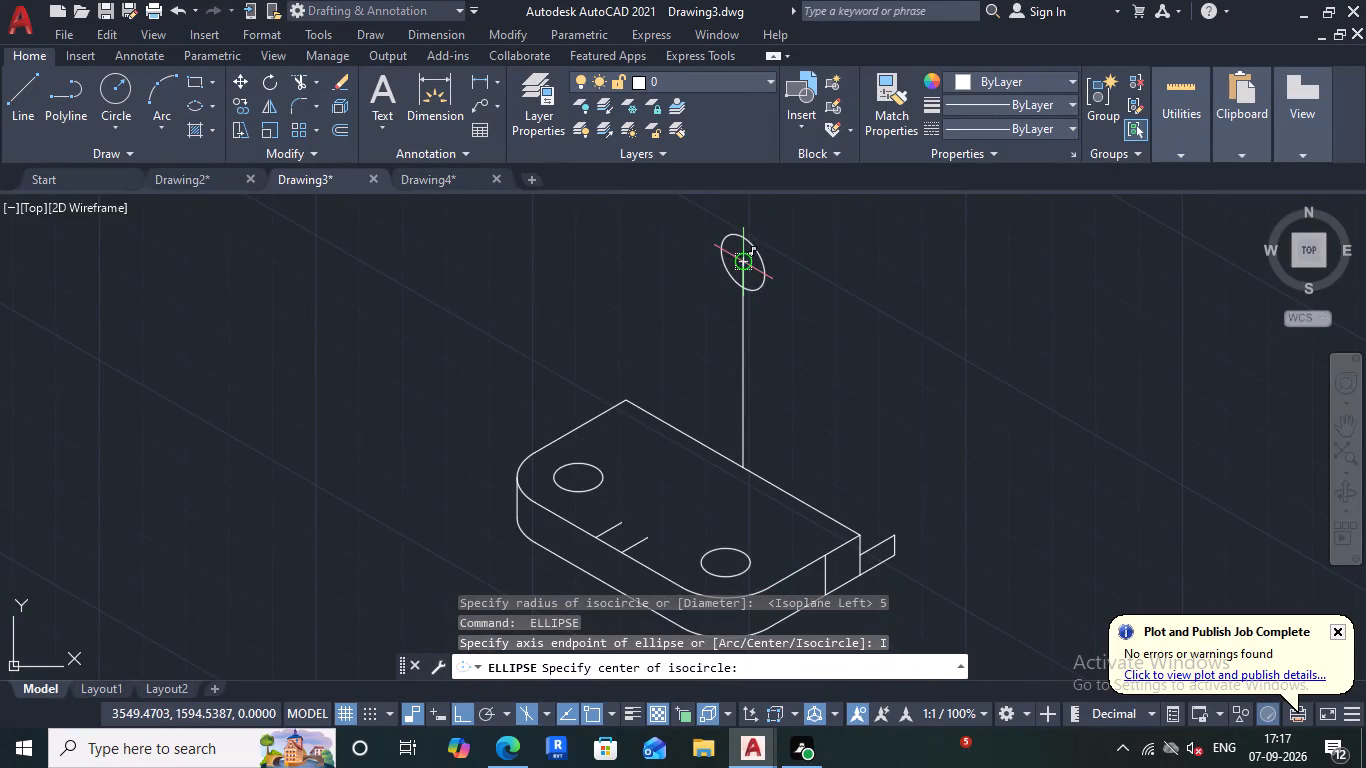
pyautogui.click(744, 268)
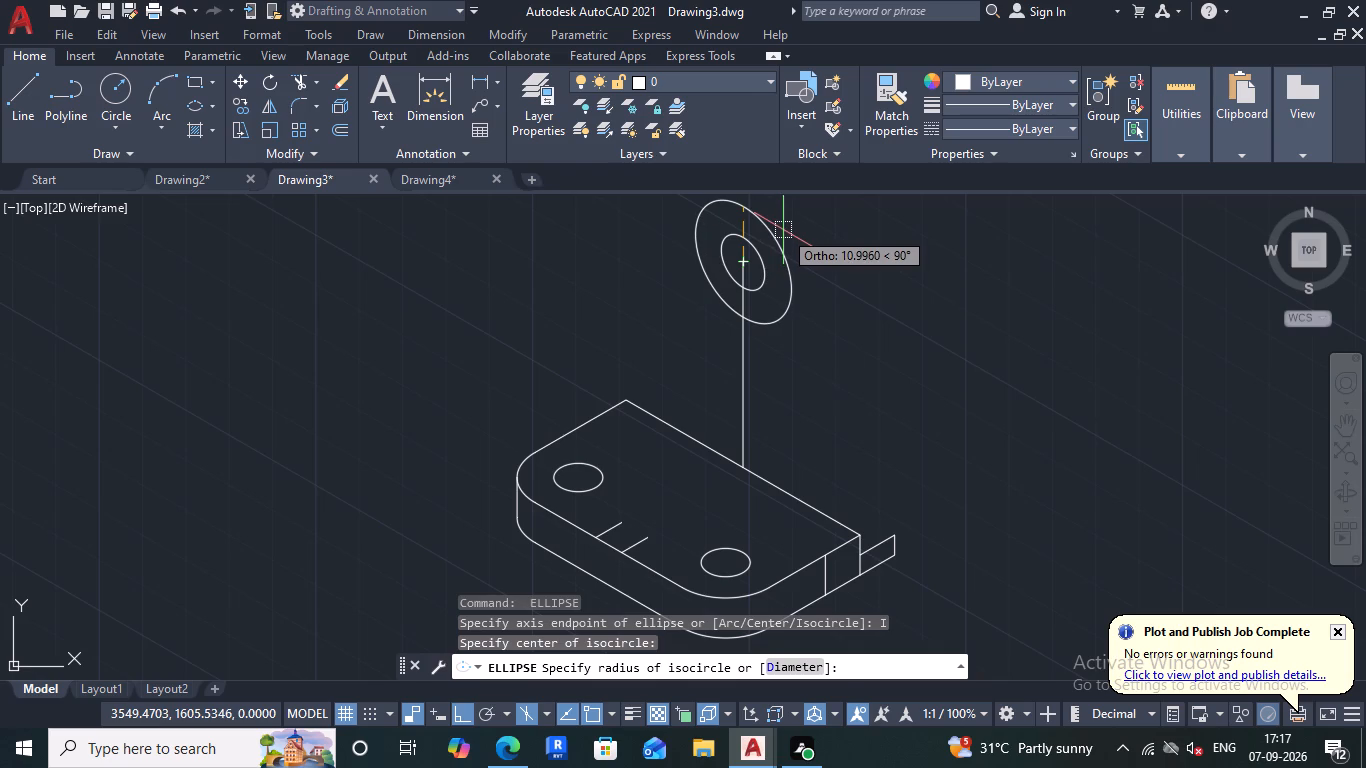
pyautogui.write('14')
pyautogui.press('Return')
pyautogui.scroll(-1, 800, 269)
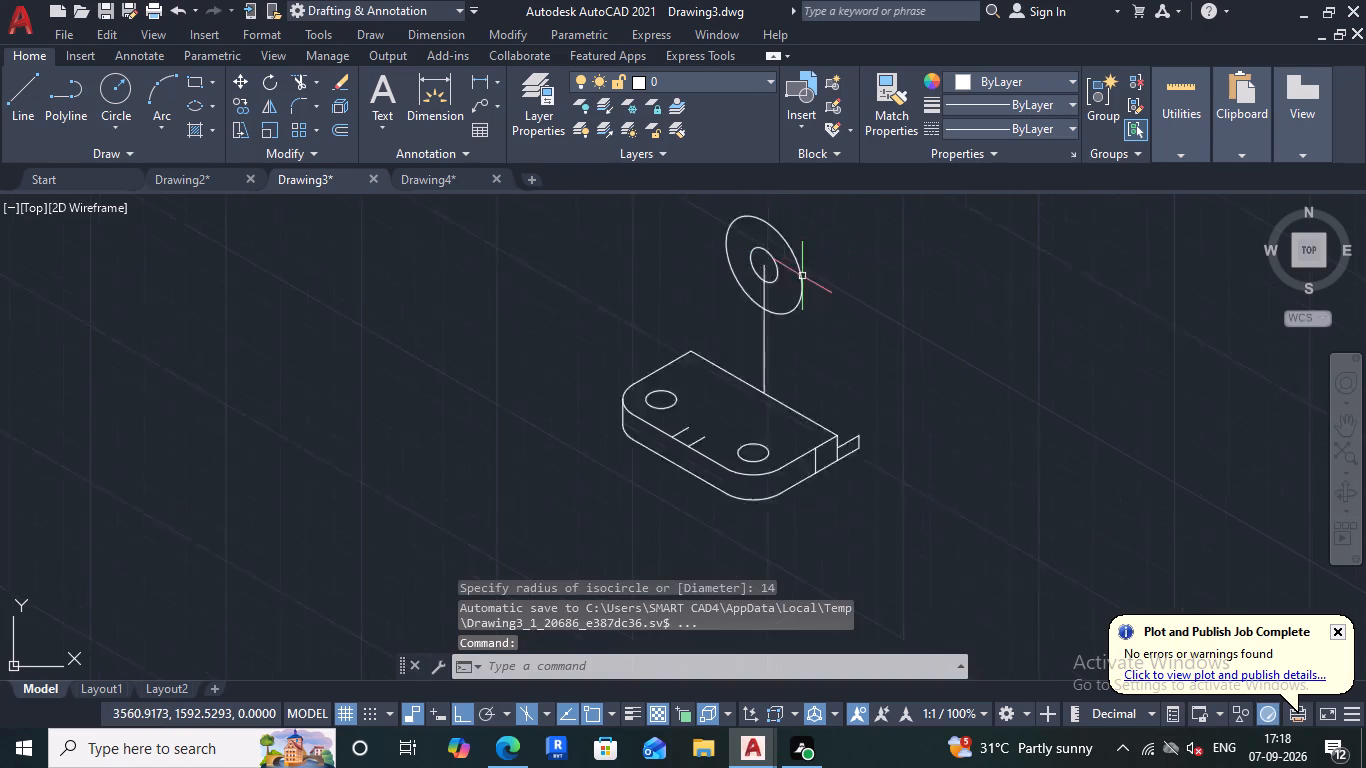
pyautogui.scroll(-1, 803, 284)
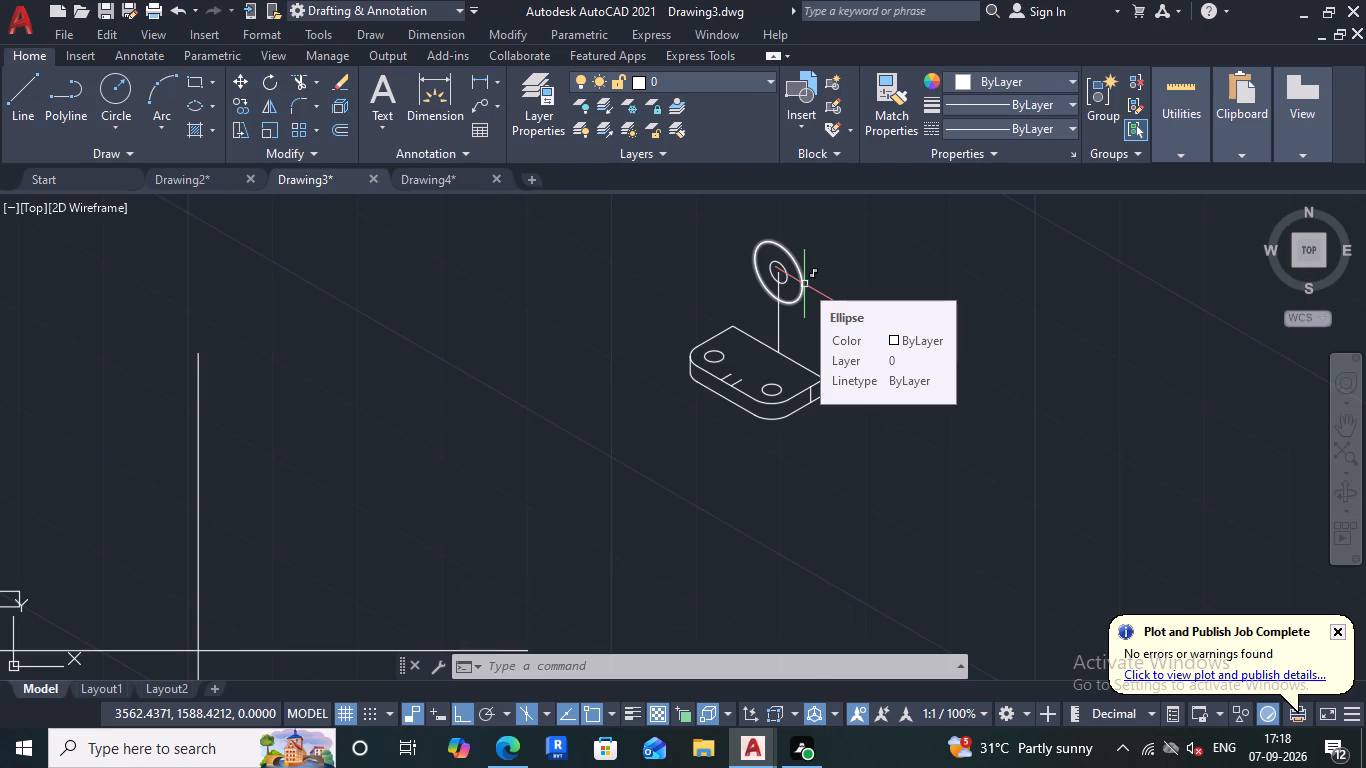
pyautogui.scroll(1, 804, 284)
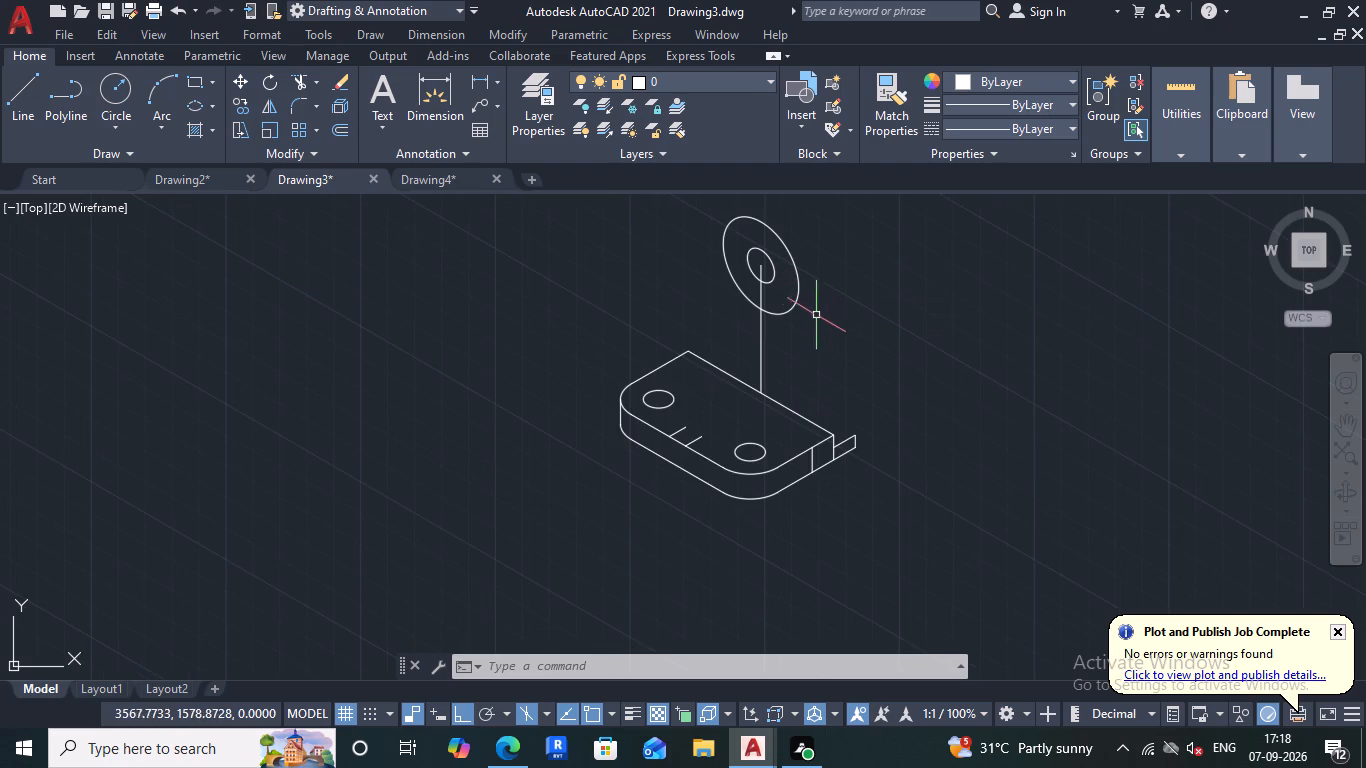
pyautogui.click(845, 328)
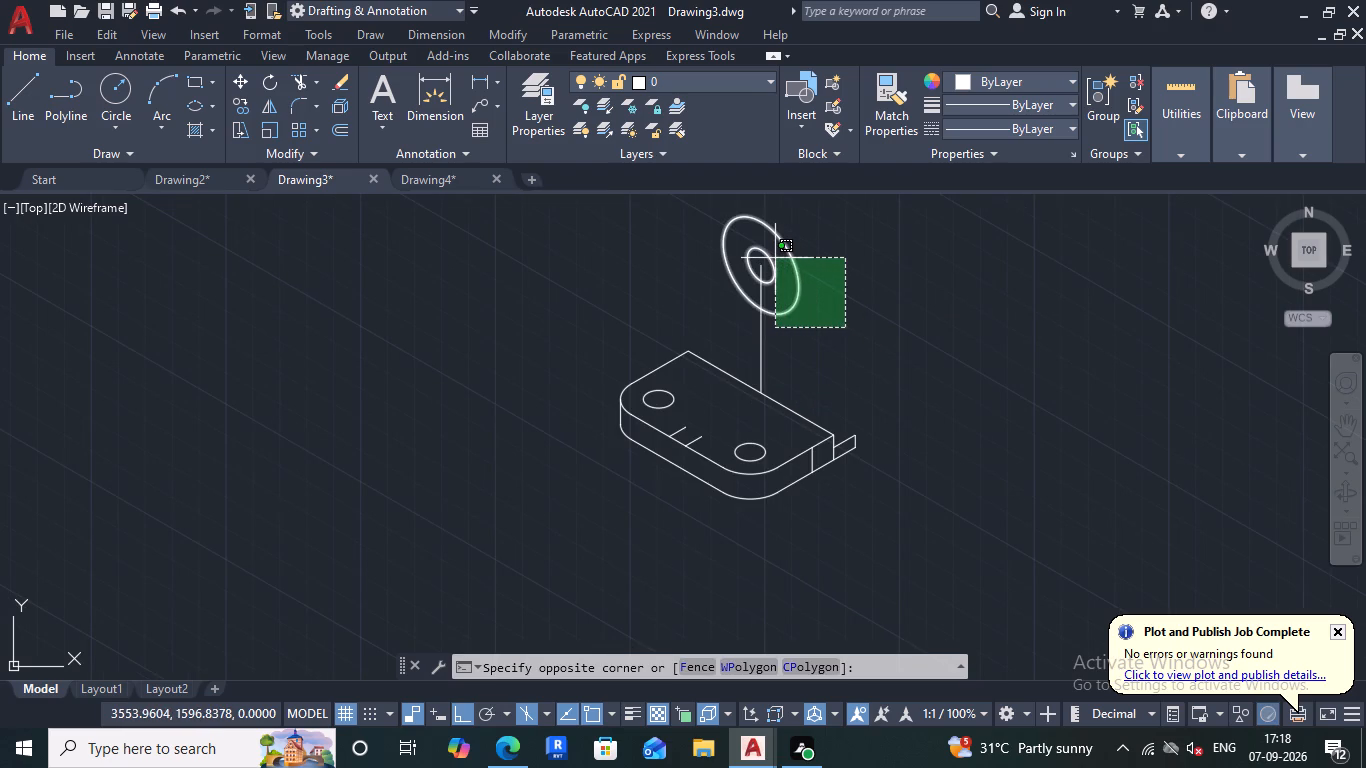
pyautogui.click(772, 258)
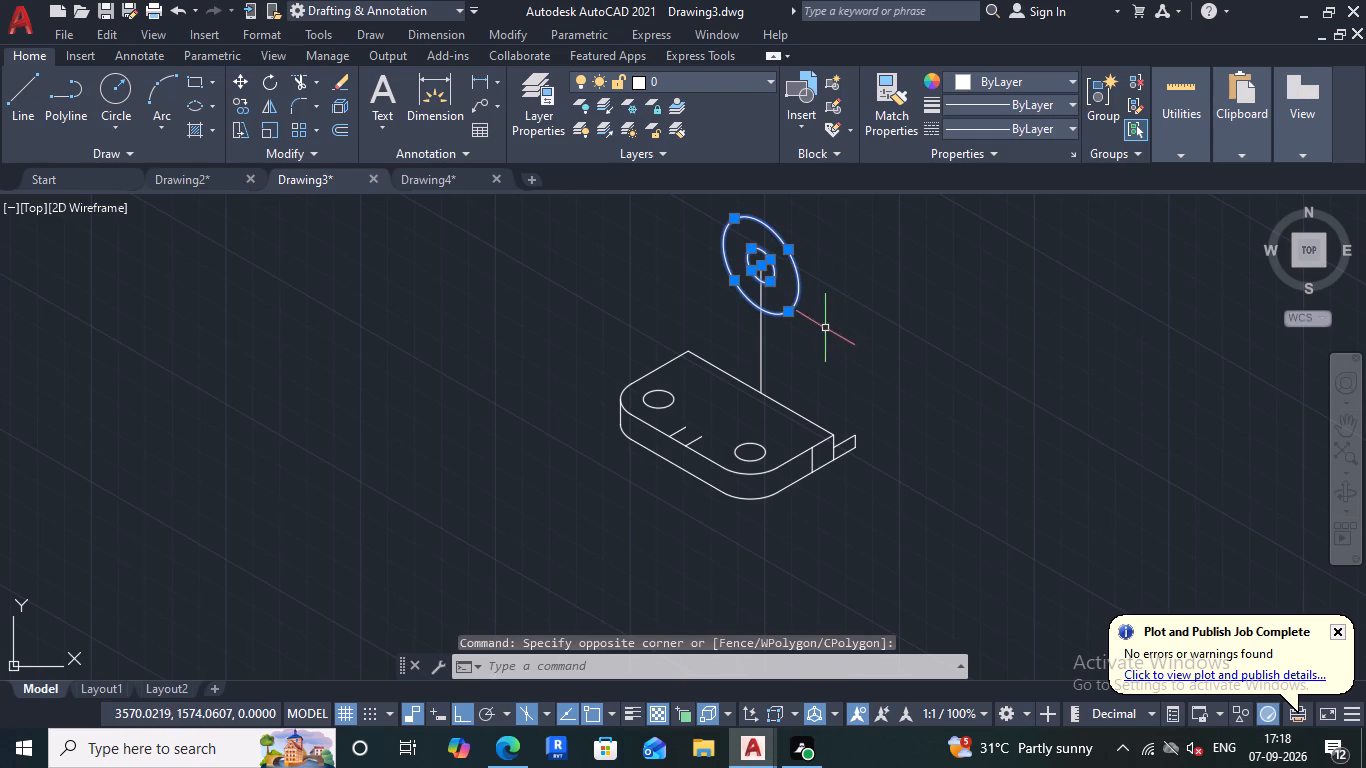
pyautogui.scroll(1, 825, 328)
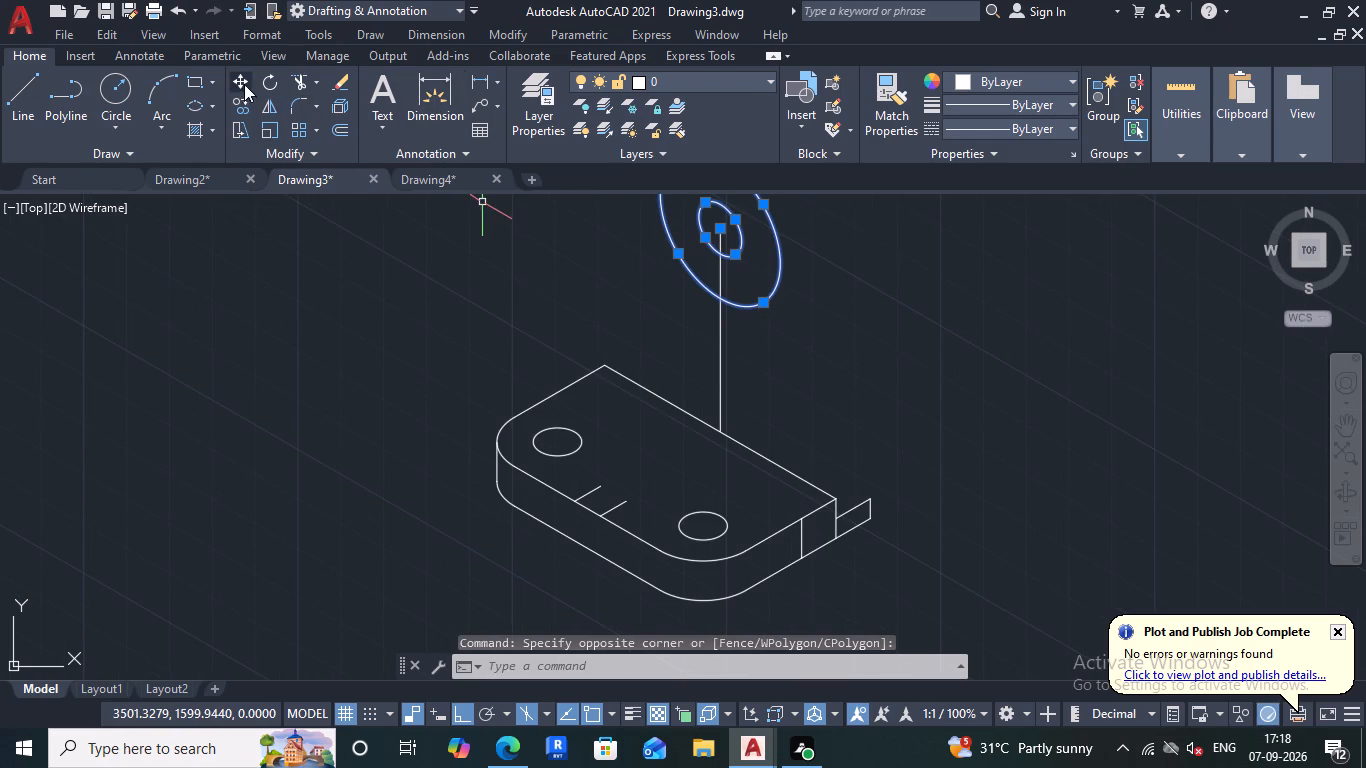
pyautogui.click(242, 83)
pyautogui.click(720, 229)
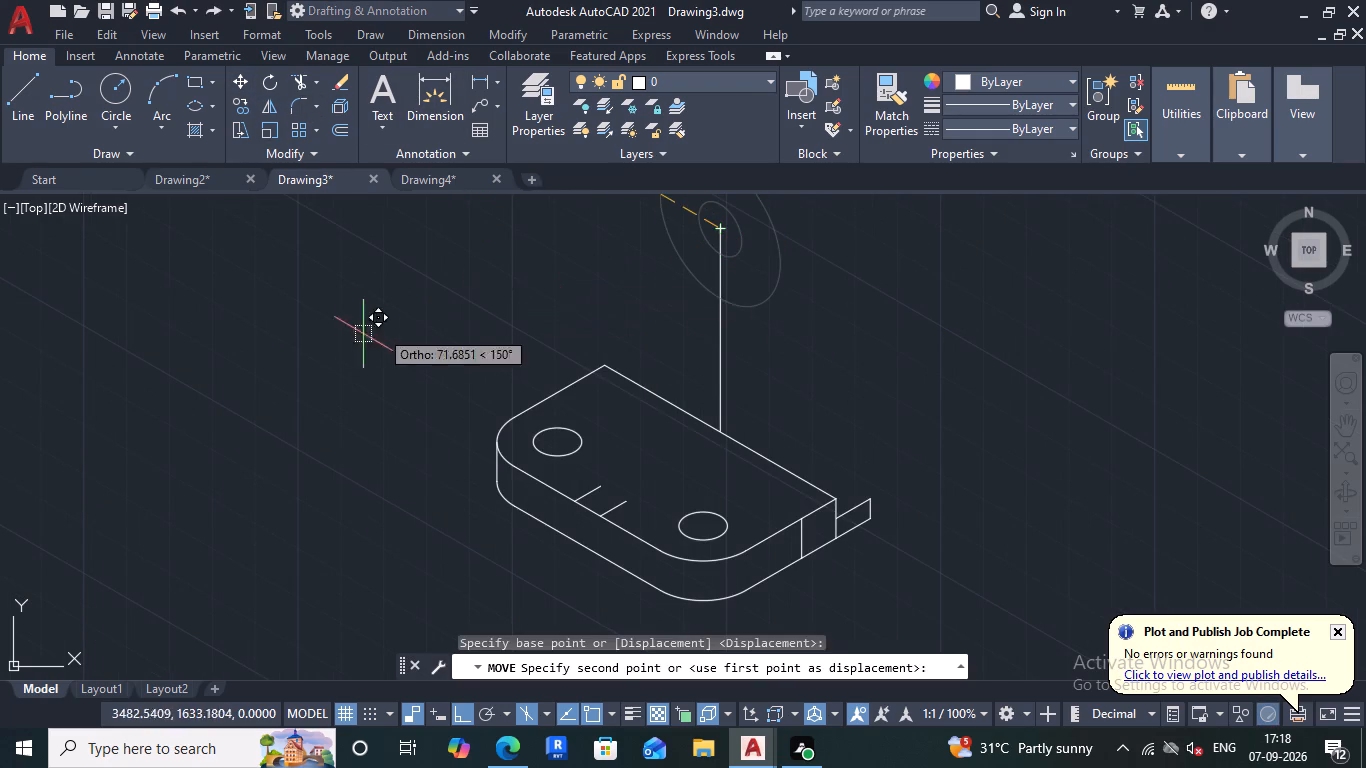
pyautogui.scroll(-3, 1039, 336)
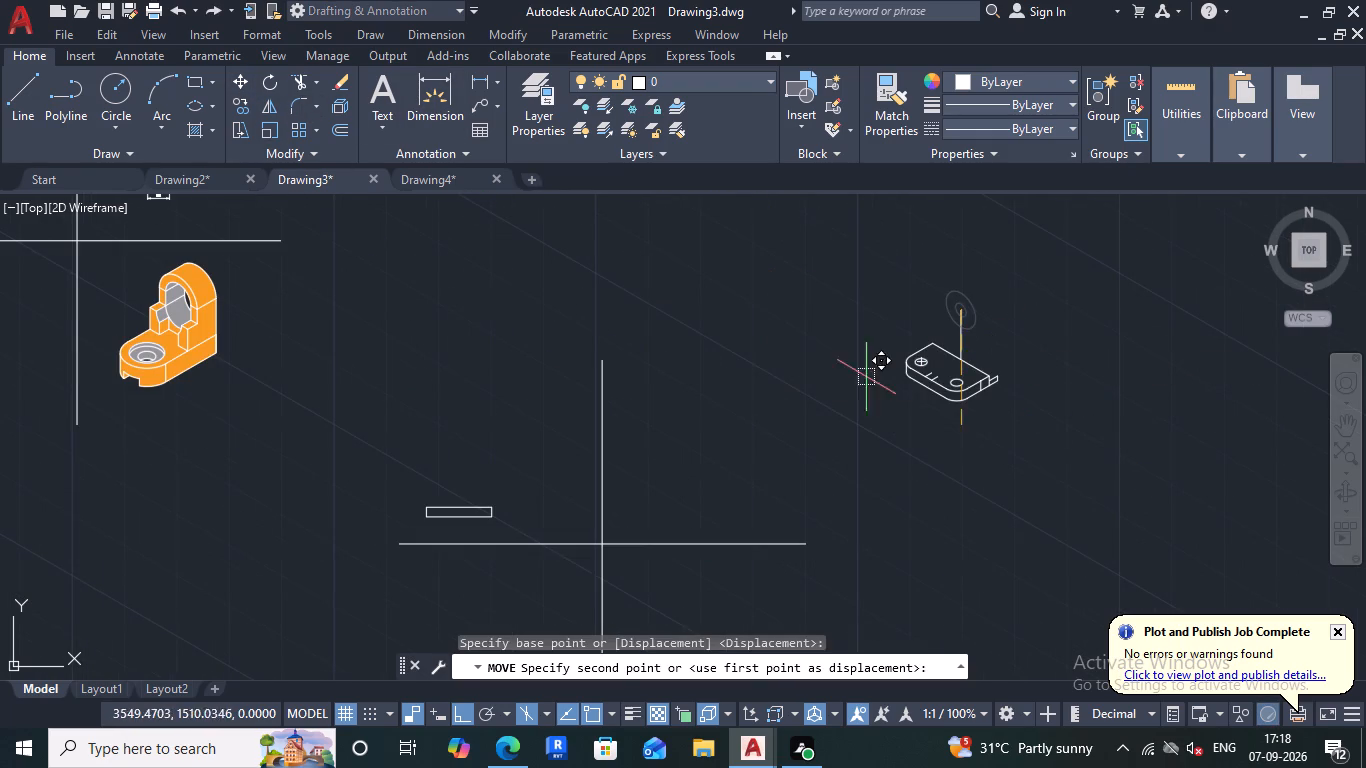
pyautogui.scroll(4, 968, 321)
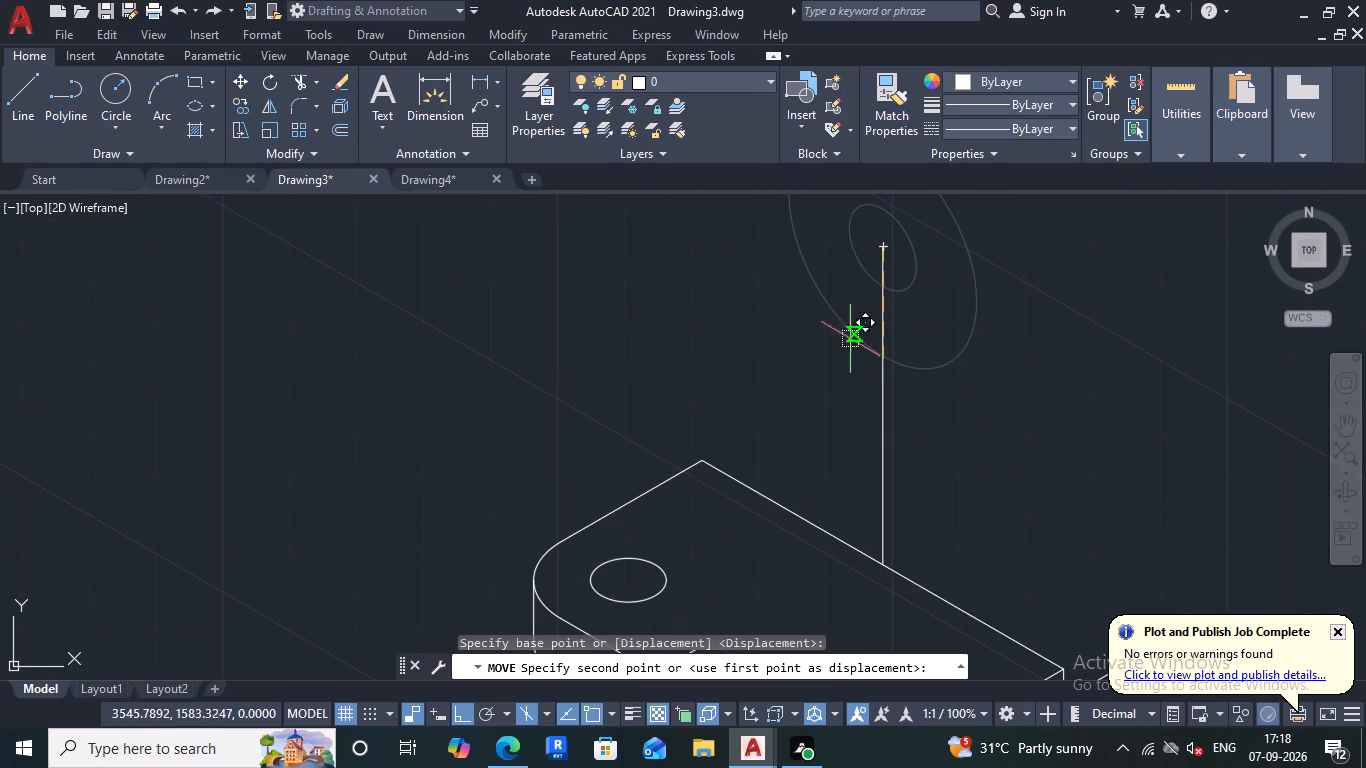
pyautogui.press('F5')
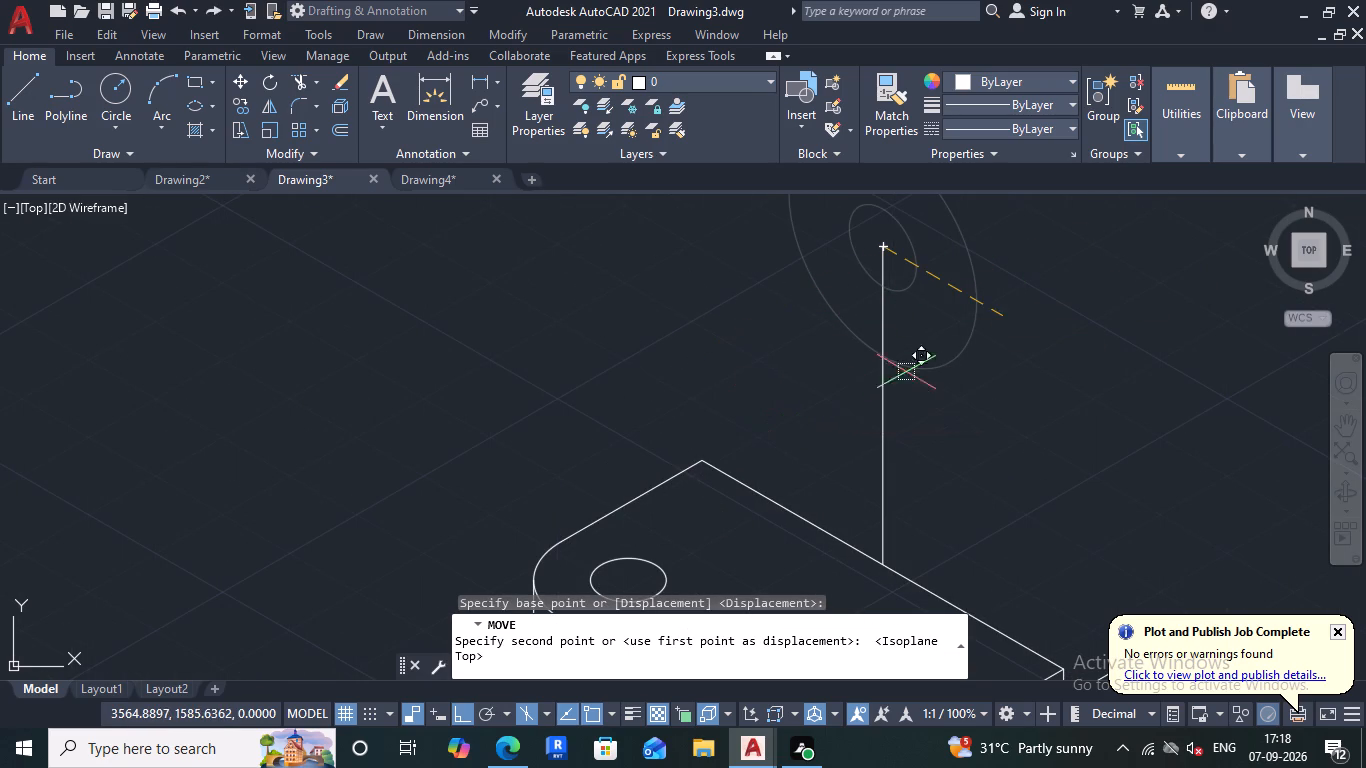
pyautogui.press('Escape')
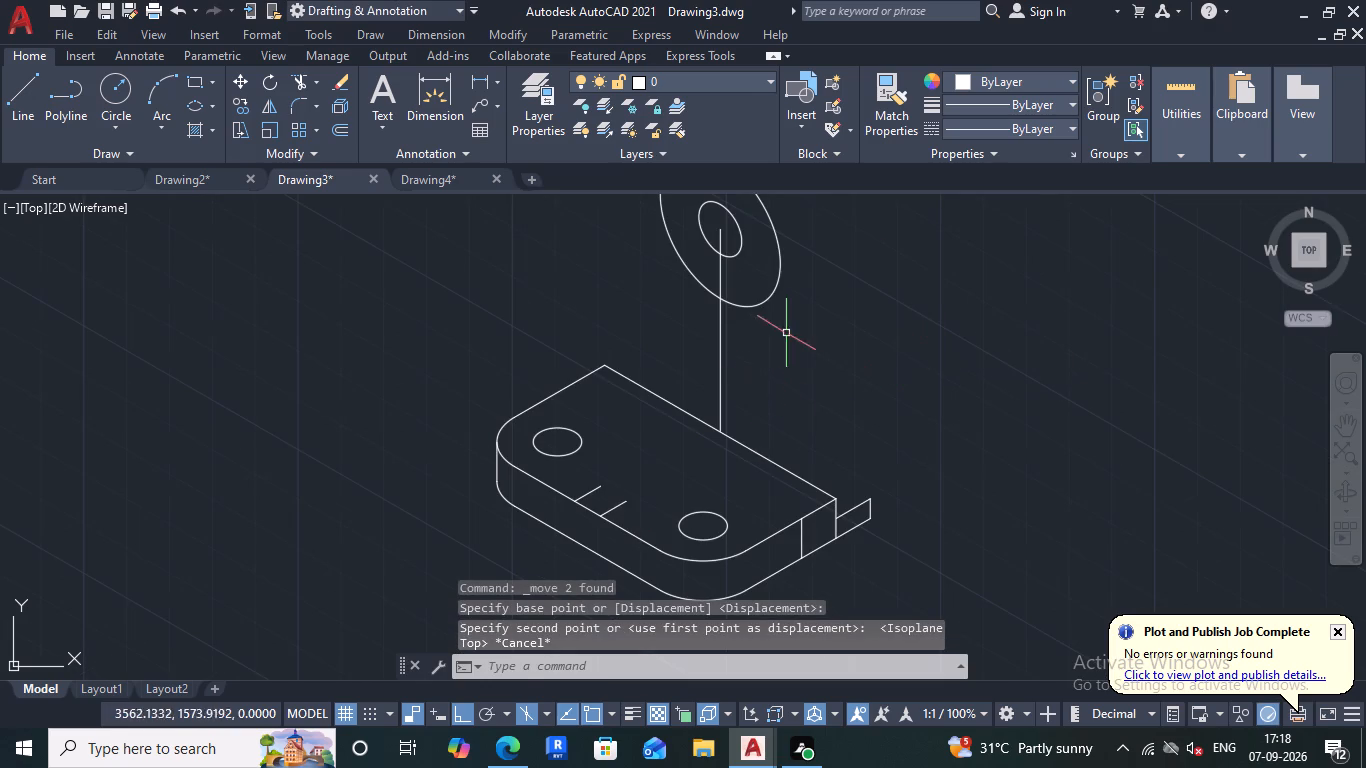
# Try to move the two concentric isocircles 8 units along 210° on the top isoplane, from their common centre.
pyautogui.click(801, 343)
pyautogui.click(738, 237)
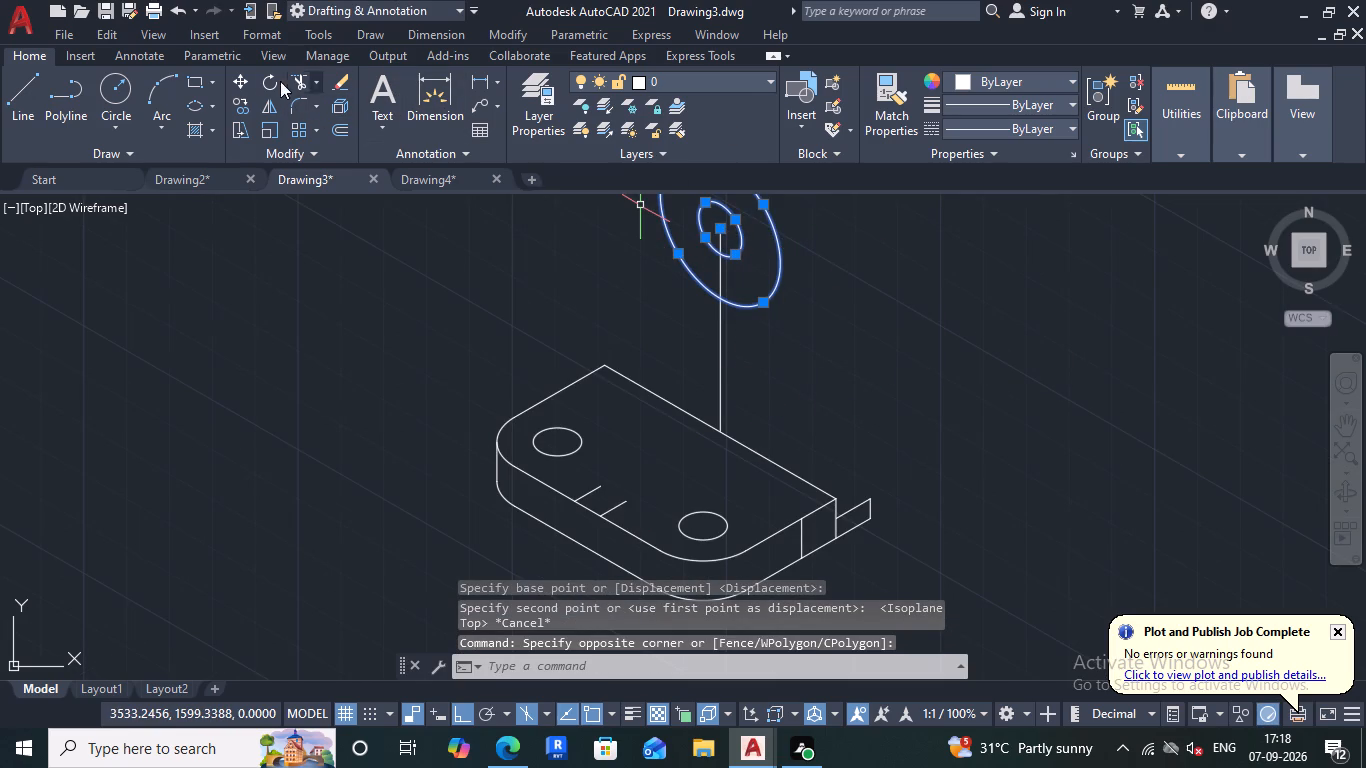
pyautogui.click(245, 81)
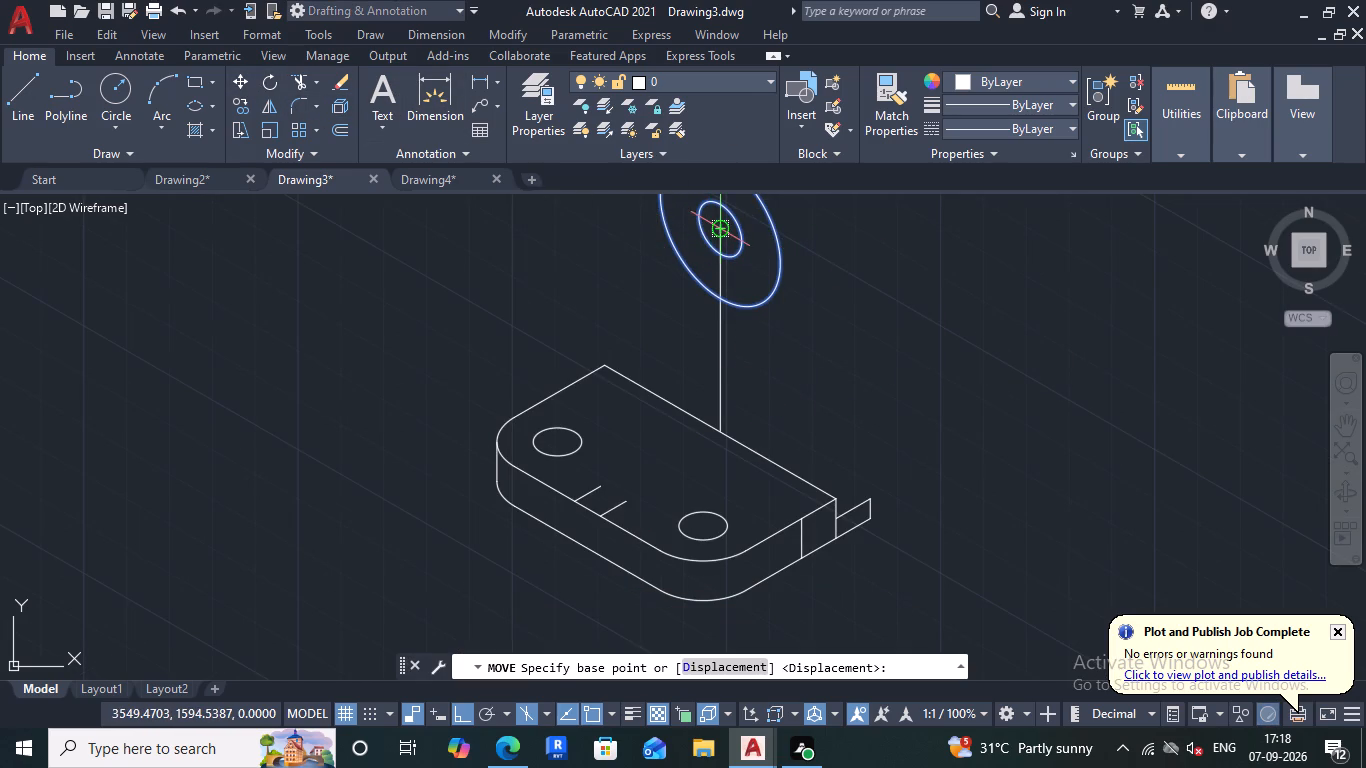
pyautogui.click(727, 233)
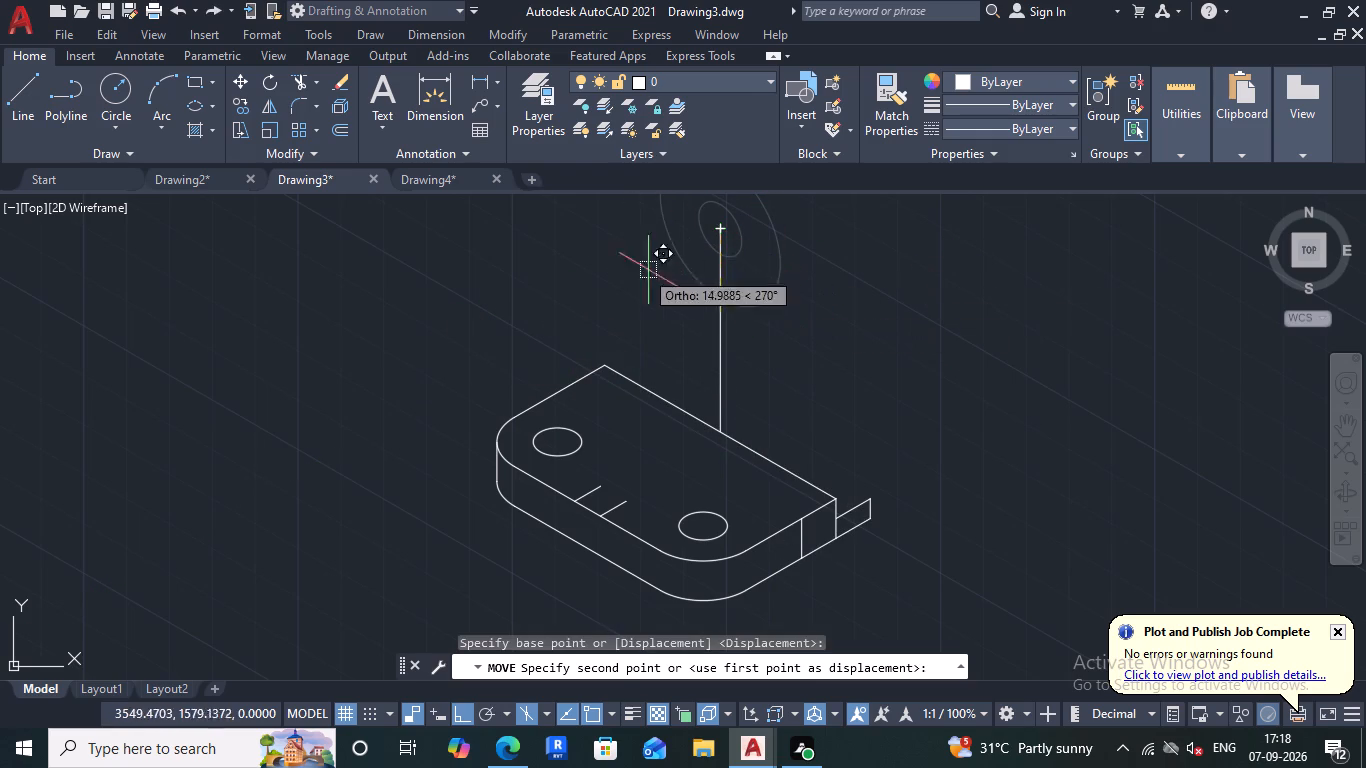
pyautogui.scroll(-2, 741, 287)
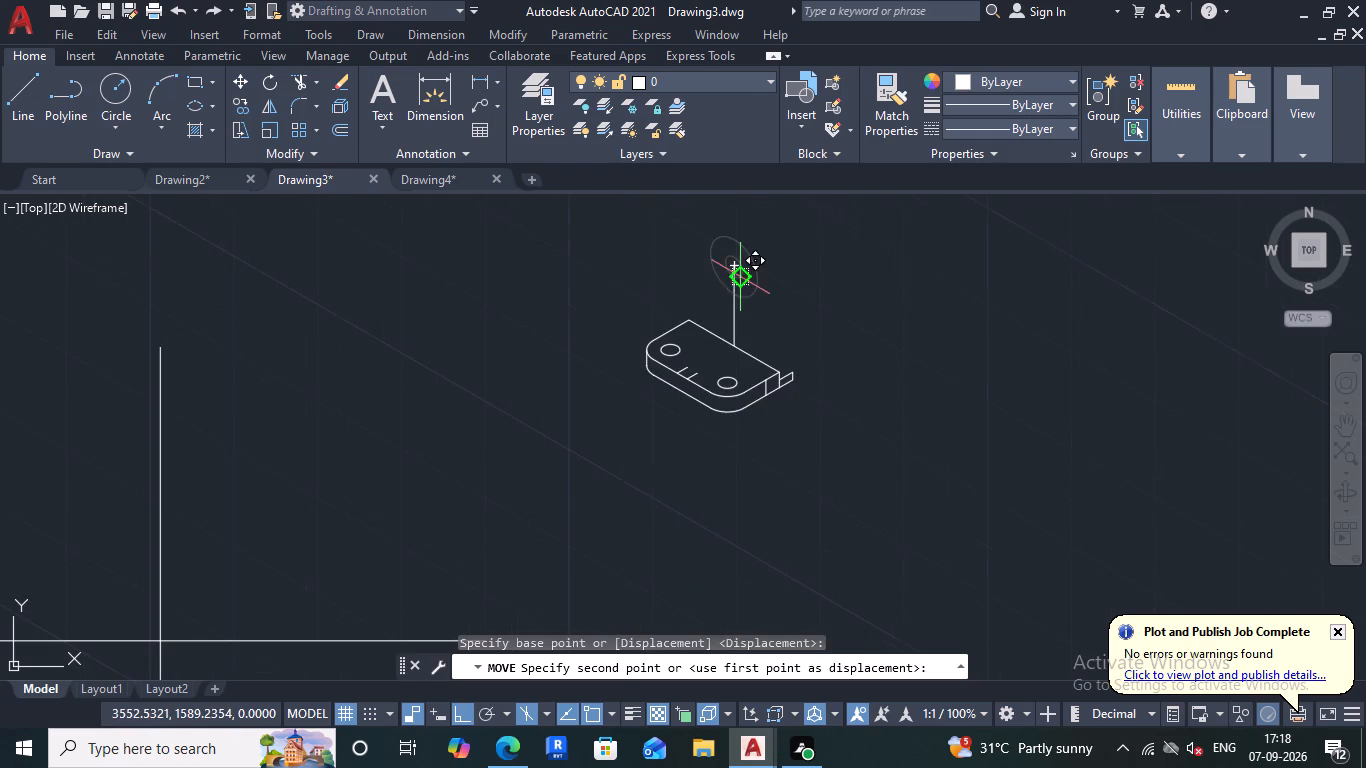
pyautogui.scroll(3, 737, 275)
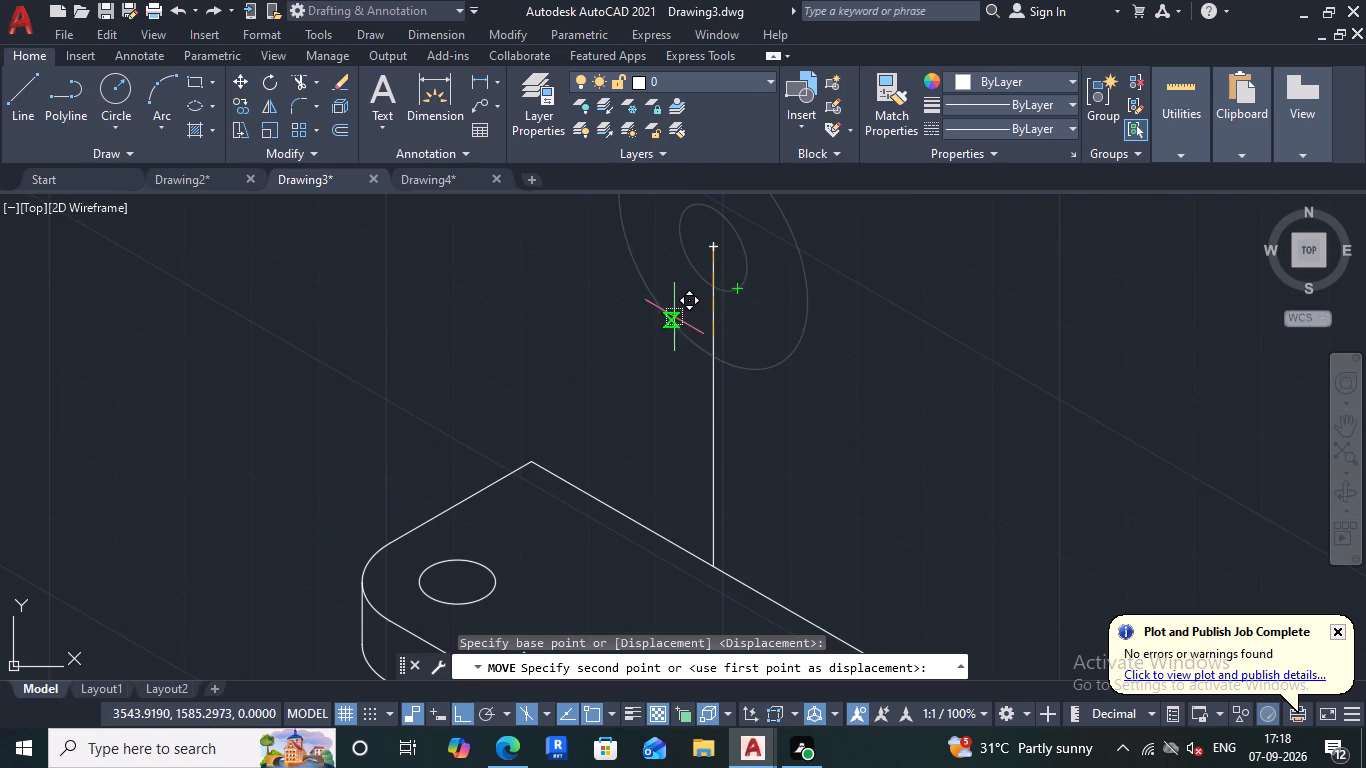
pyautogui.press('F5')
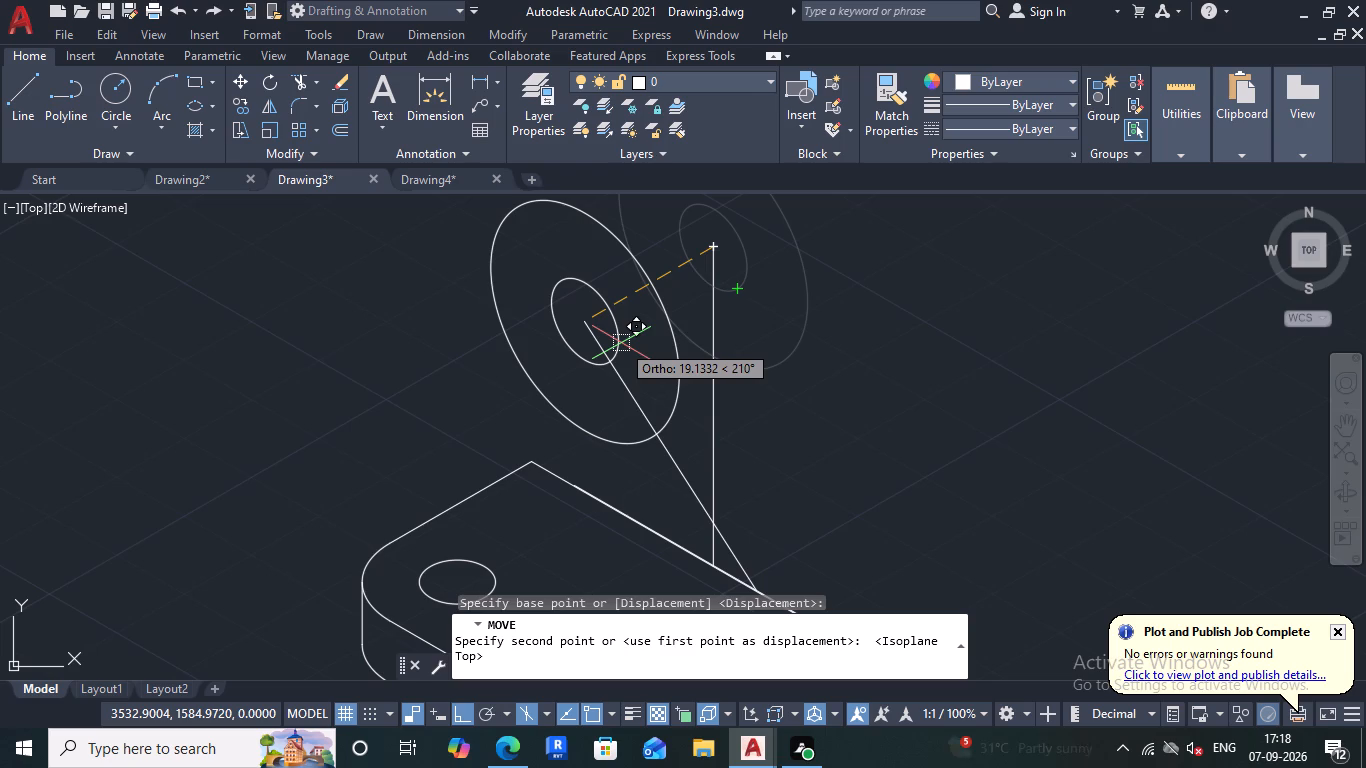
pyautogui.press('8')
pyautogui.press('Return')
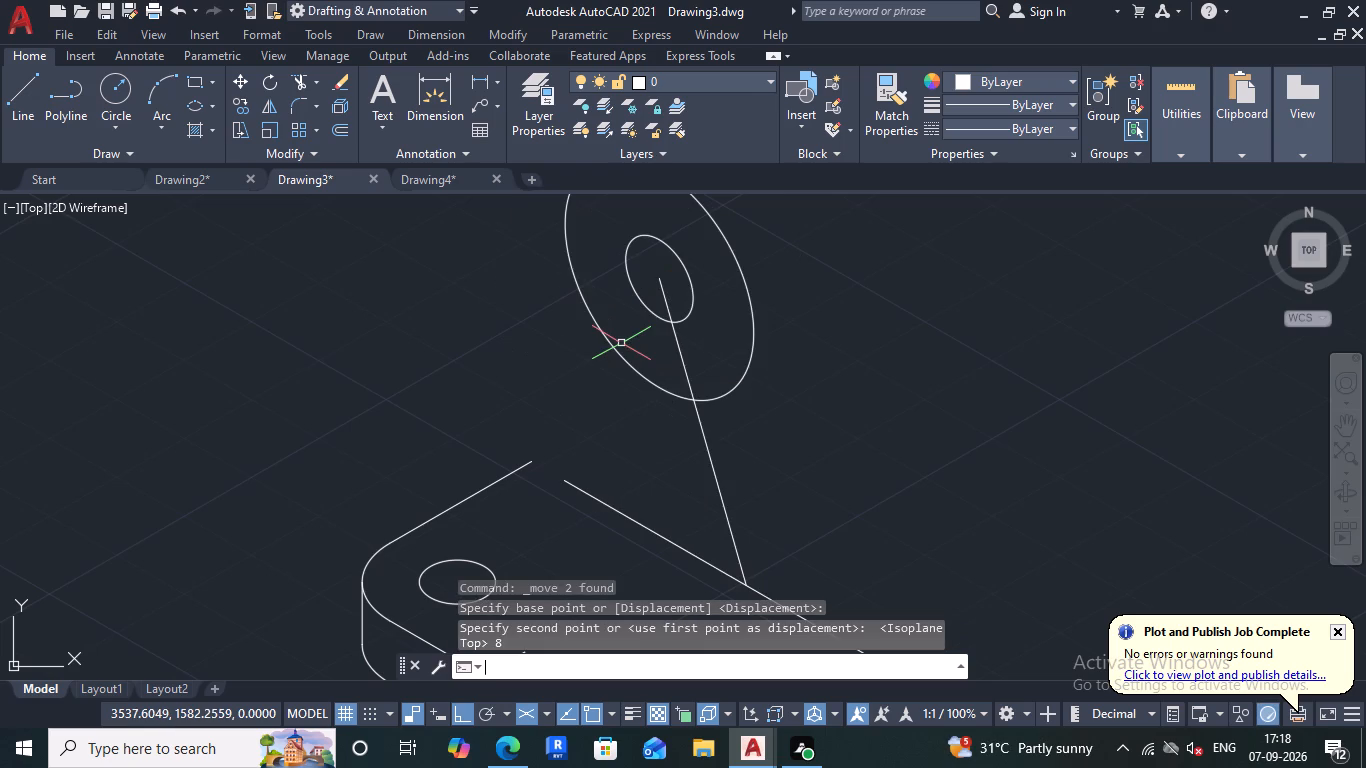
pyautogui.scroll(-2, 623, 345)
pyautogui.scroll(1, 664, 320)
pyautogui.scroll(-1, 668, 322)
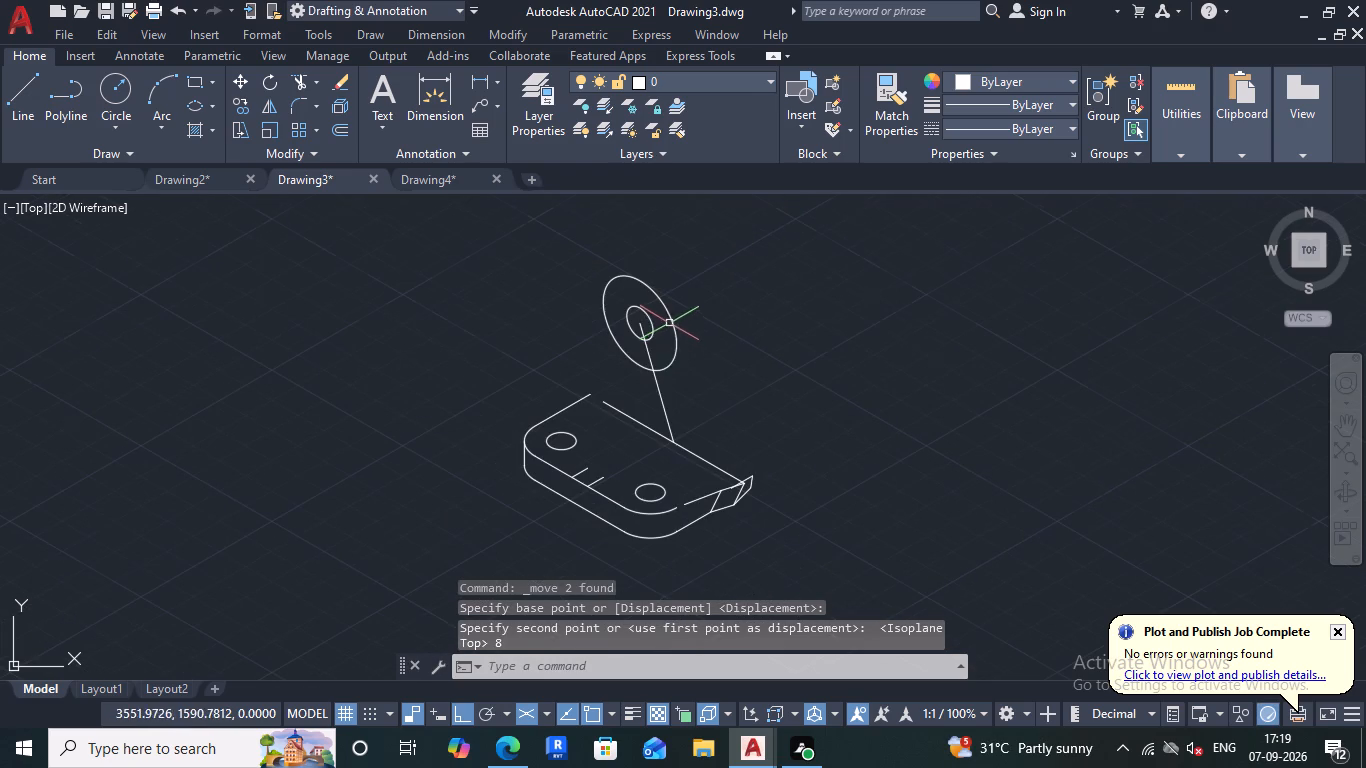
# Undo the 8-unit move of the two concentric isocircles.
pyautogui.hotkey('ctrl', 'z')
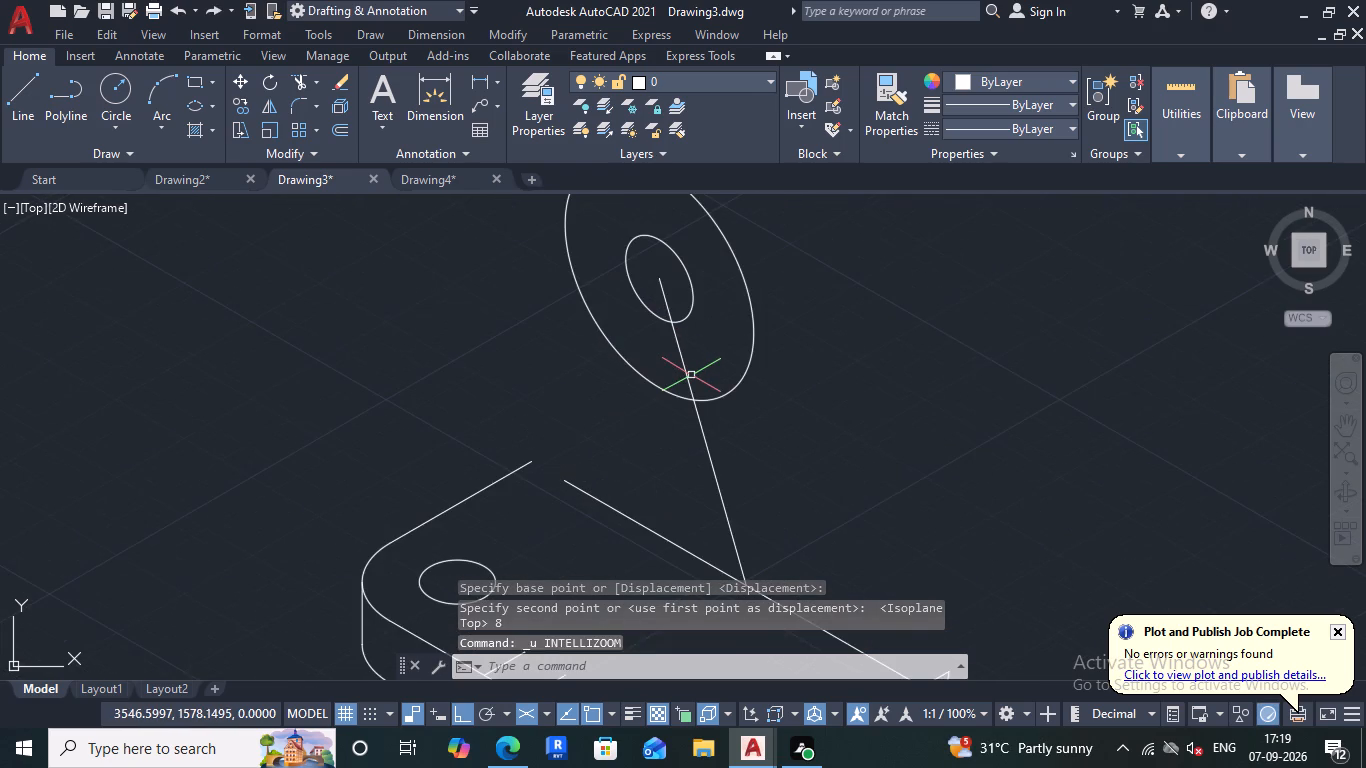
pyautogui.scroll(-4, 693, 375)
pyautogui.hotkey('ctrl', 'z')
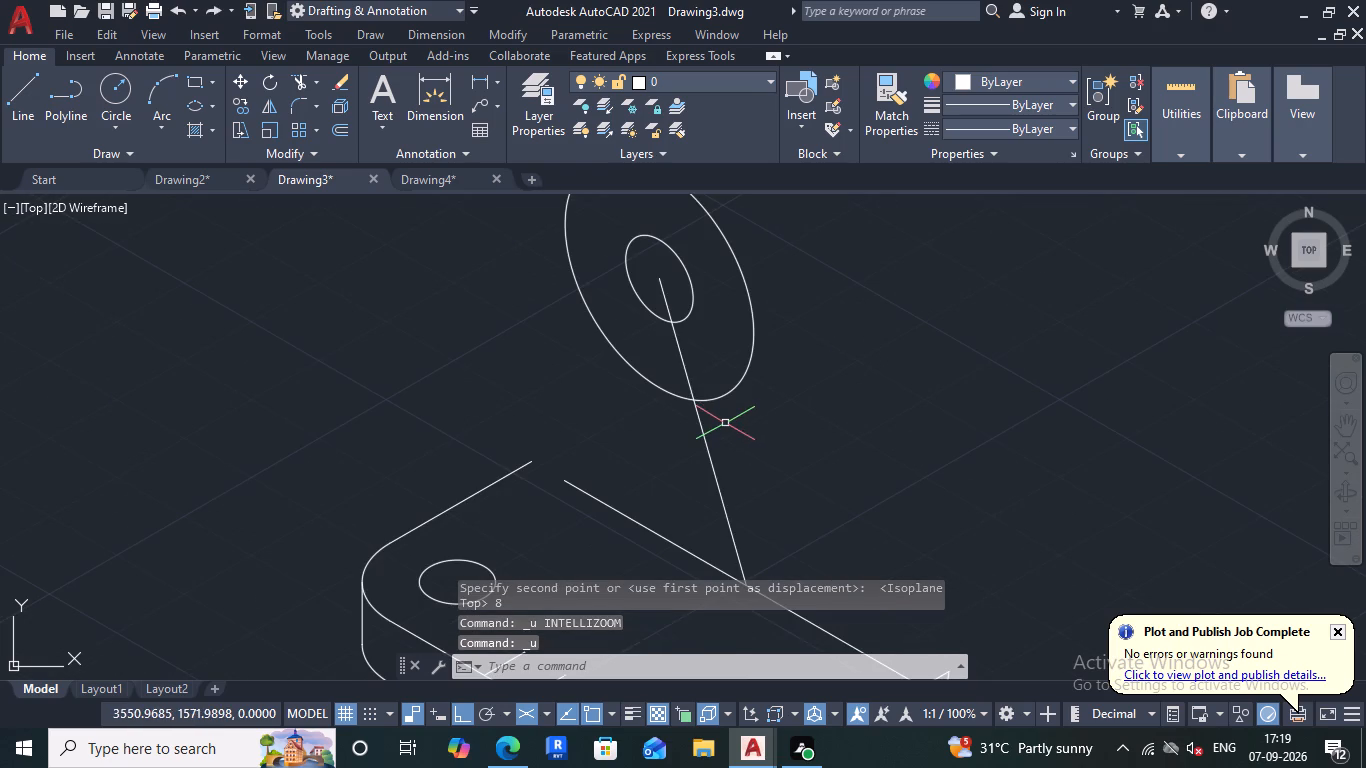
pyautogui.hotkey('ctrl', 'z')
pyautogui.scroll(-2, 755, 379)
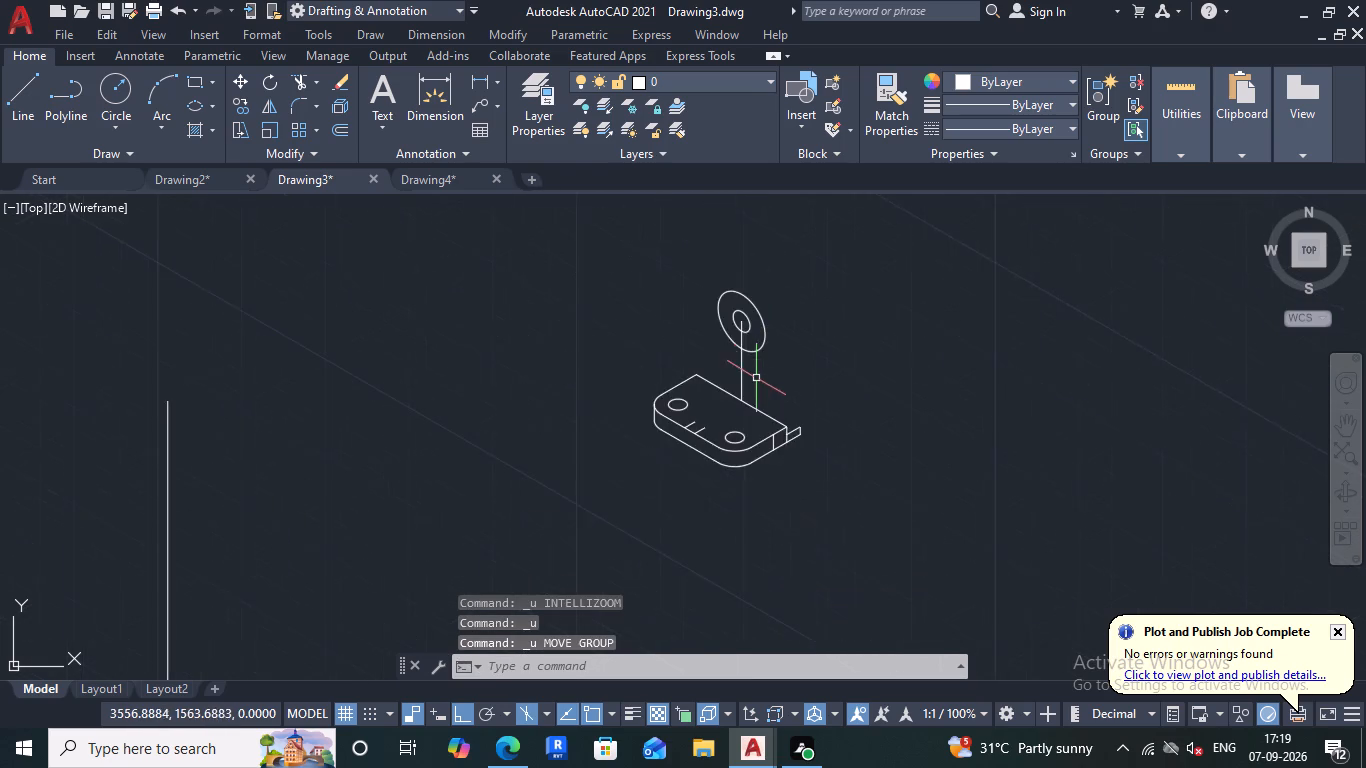
# Copy the radius 5 and radius 14 isocircles 8 units along 210° on the top isoplane, from their common centre.
pyautogui.scroll(2, 755, 361)
pyautogui.scroll(-1, 755, 361)
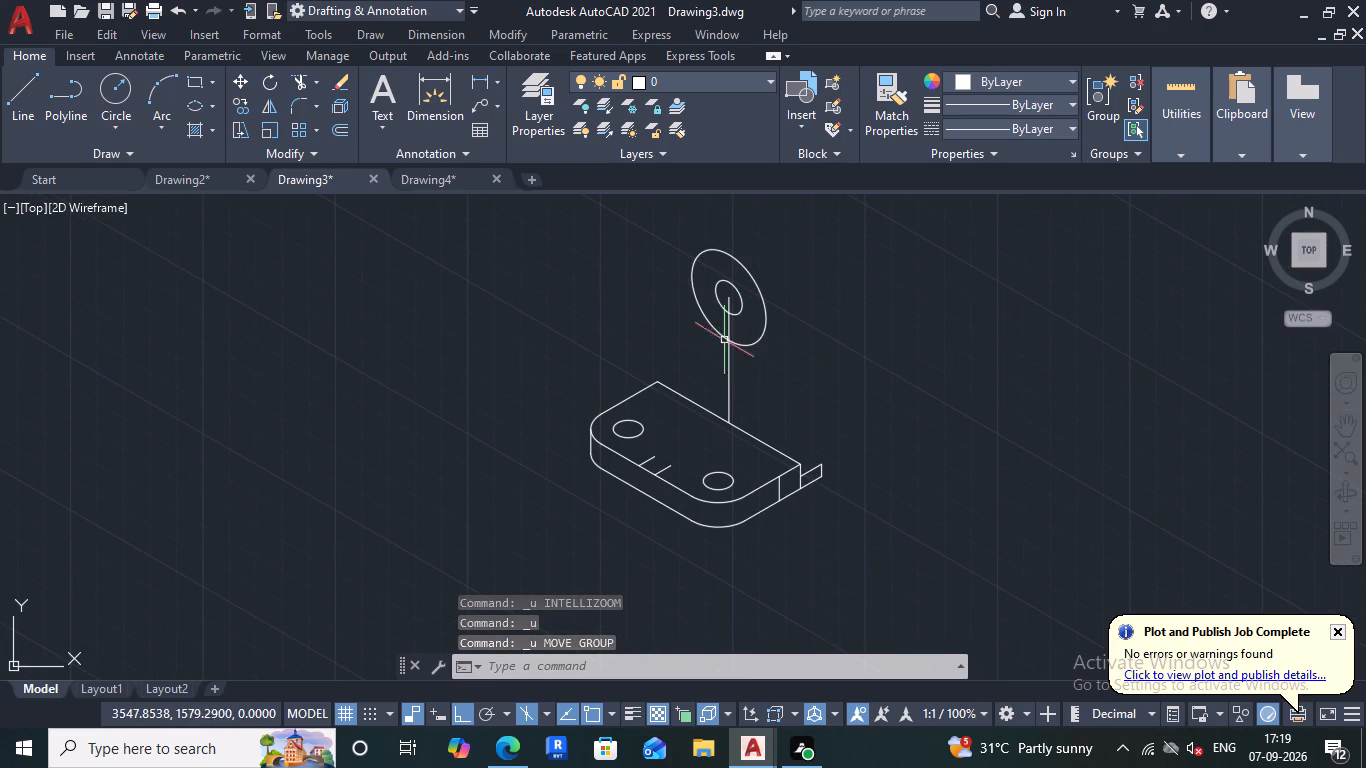
pyautogui.click(704, 316)
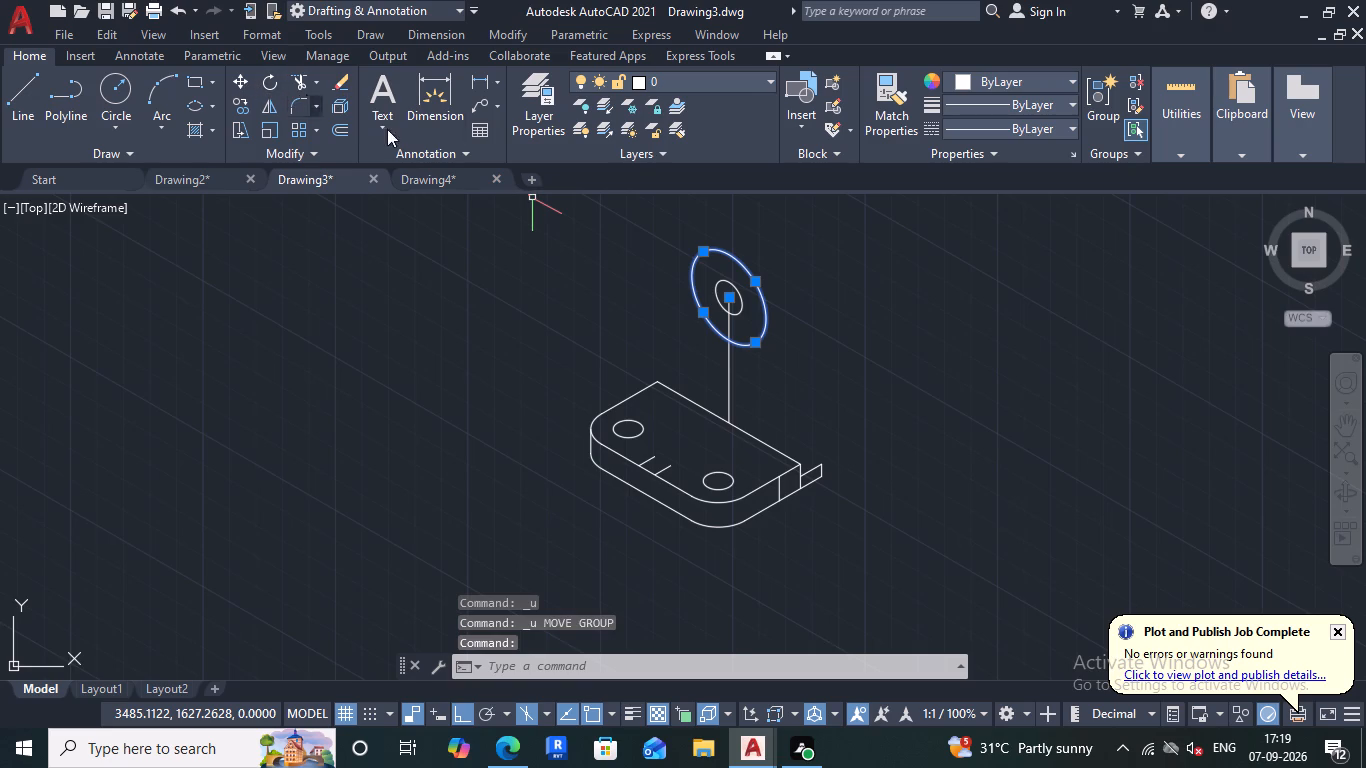
pyautogui.scroll(2, 753, 297)
pyautogui.click(693, 269)
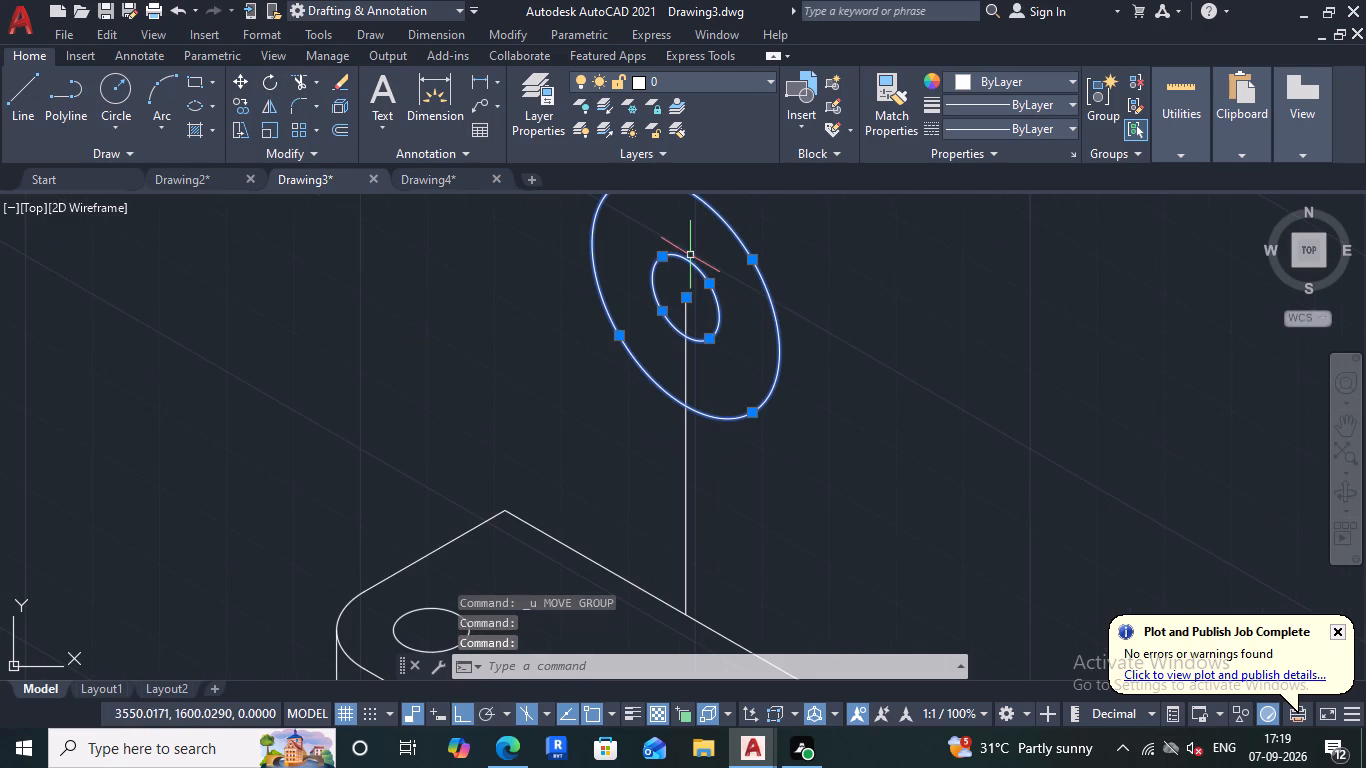
pyautogui.click(237, 107)
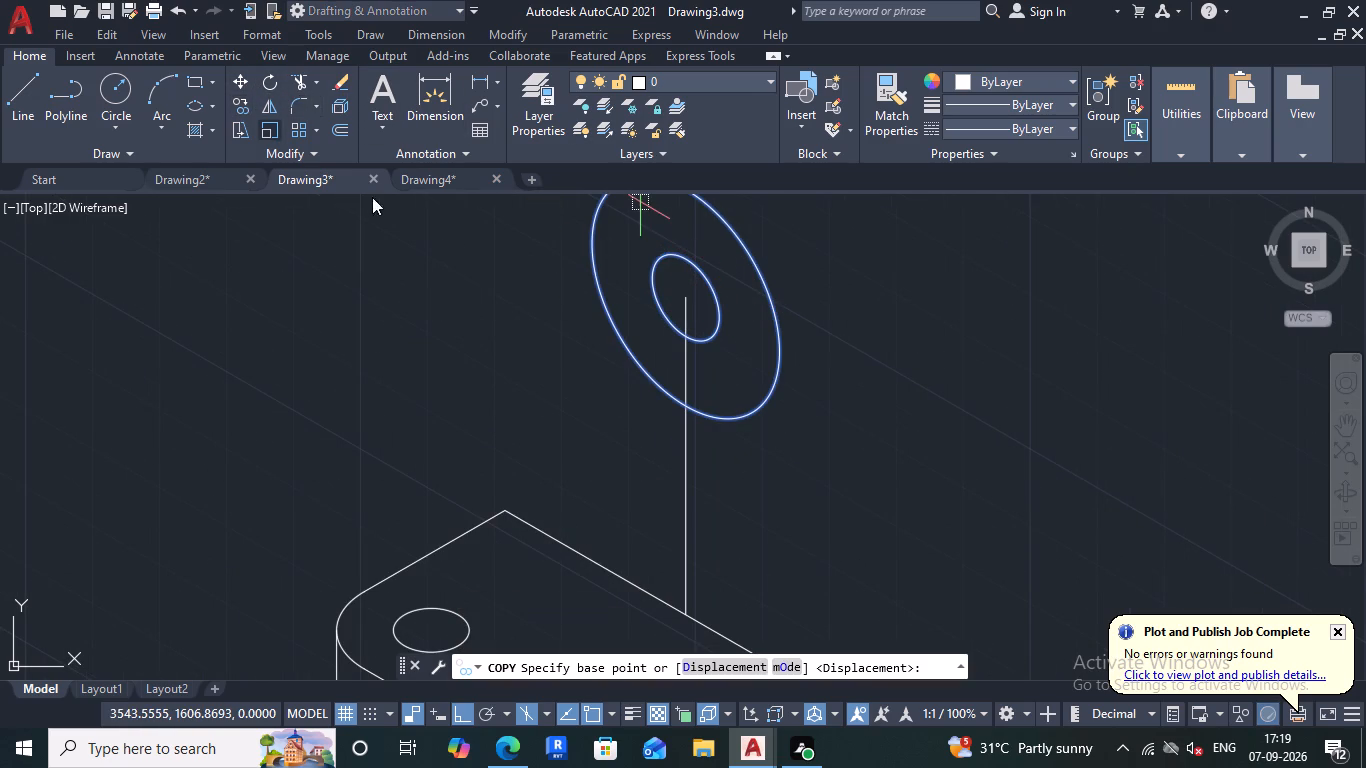
pyautogui.click(684, 299)
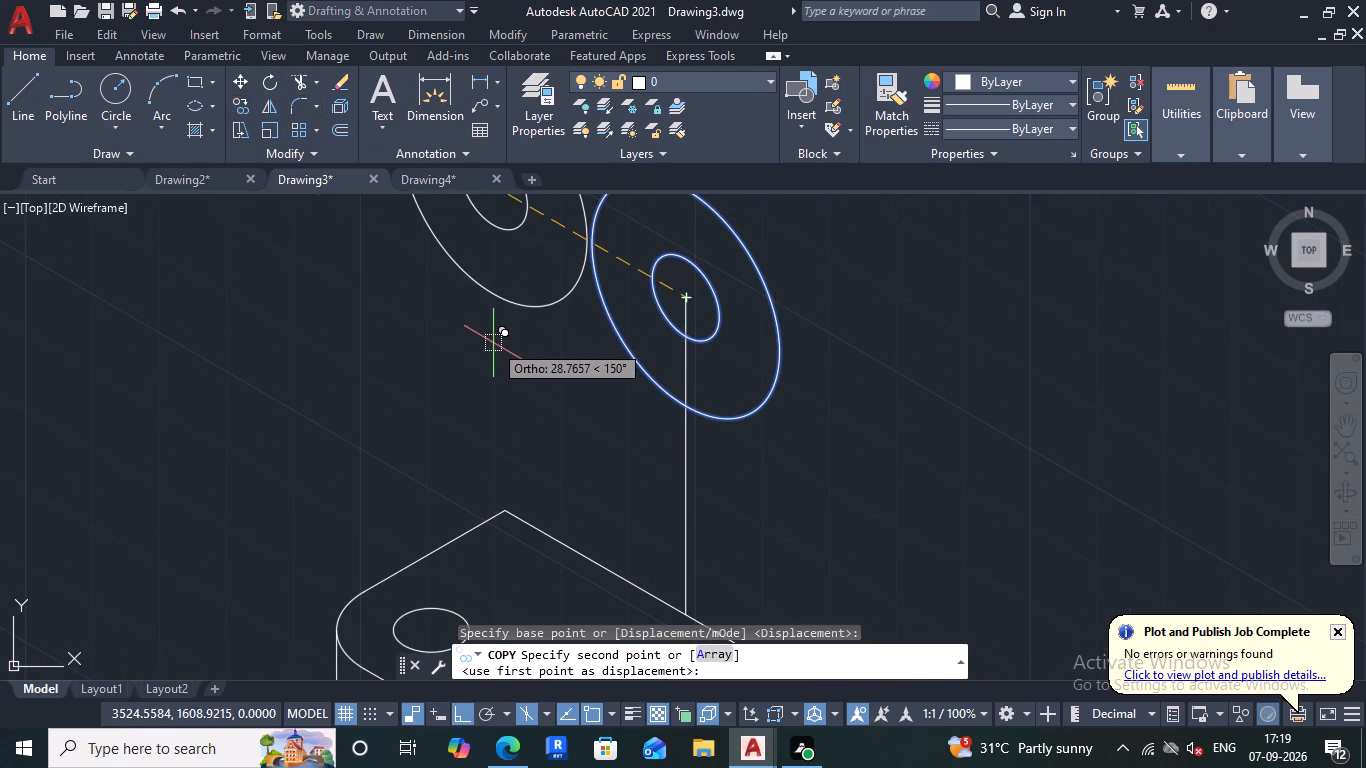
pyautogui.press('F5')
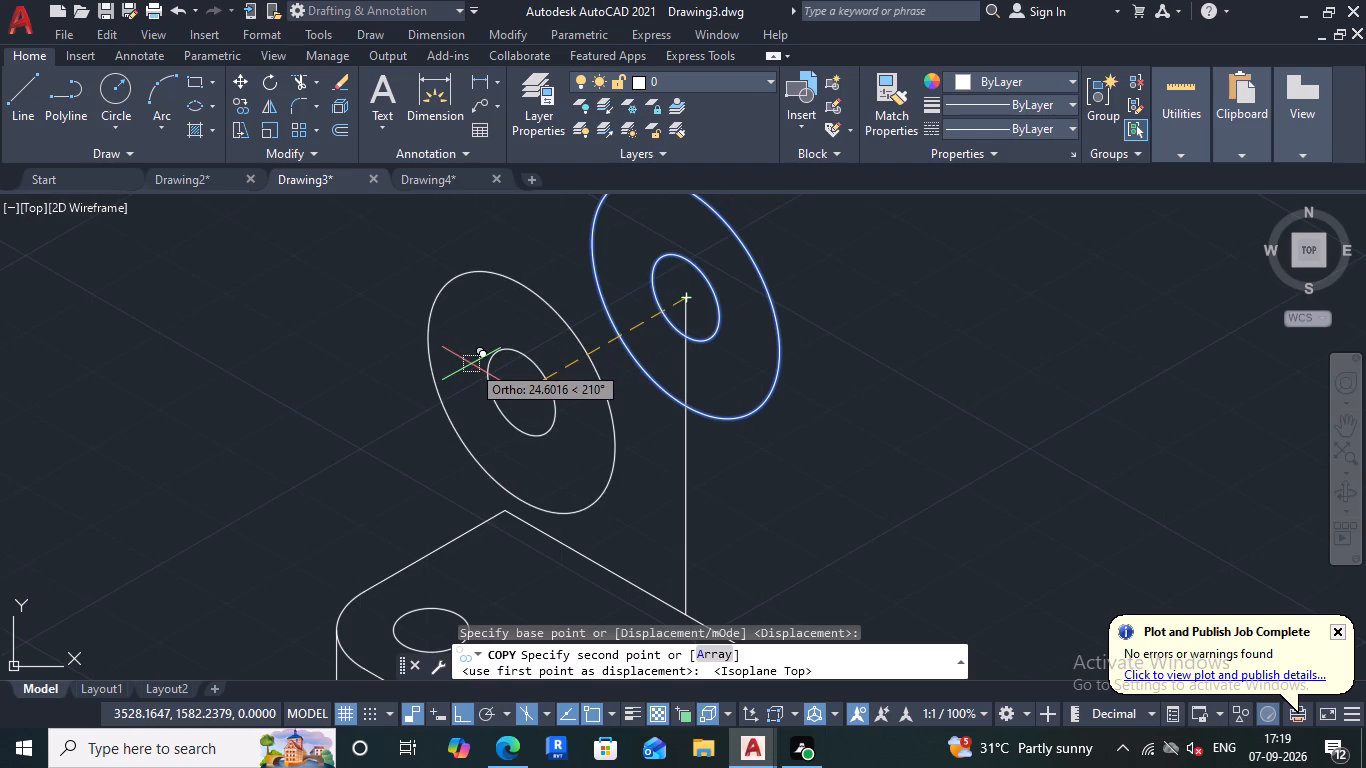
pyautogui.press('8')
pyautogui.press('Return')
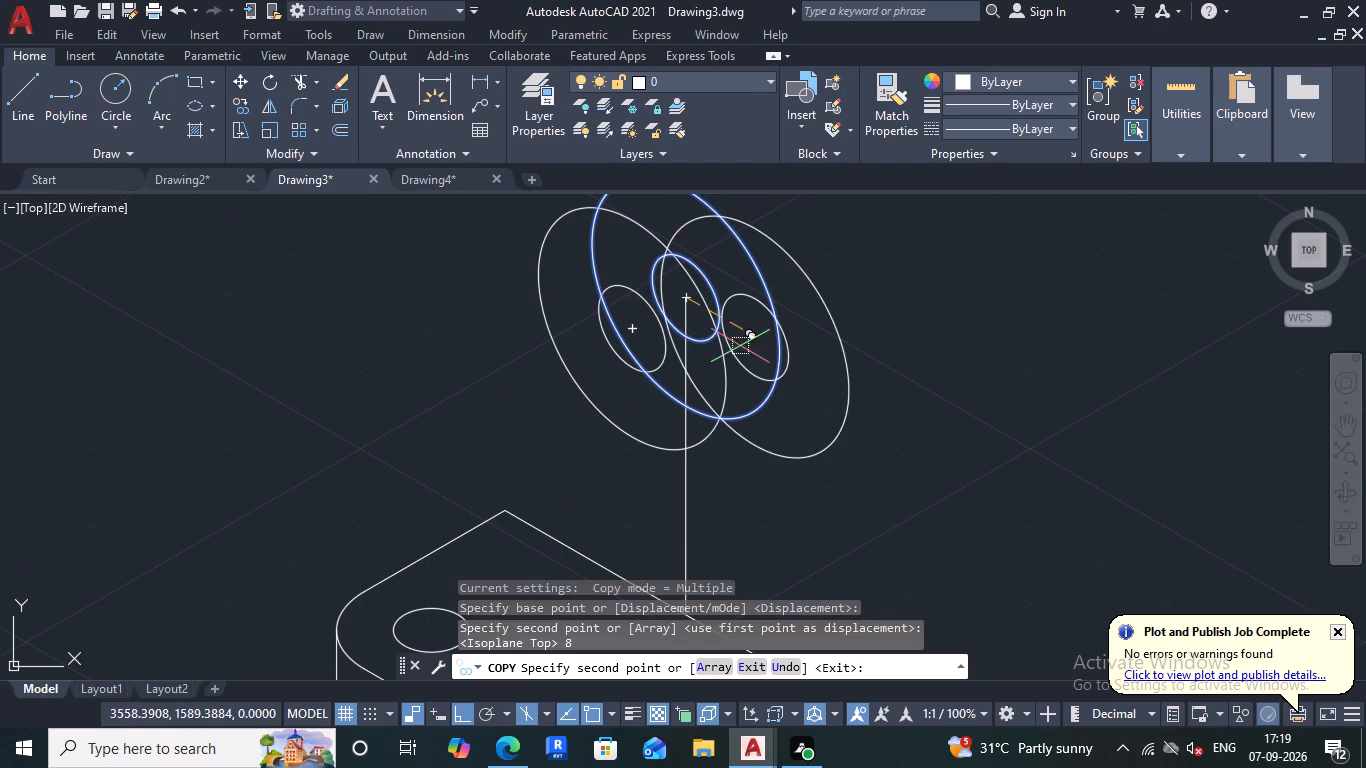
pyautogui.press('Escape')
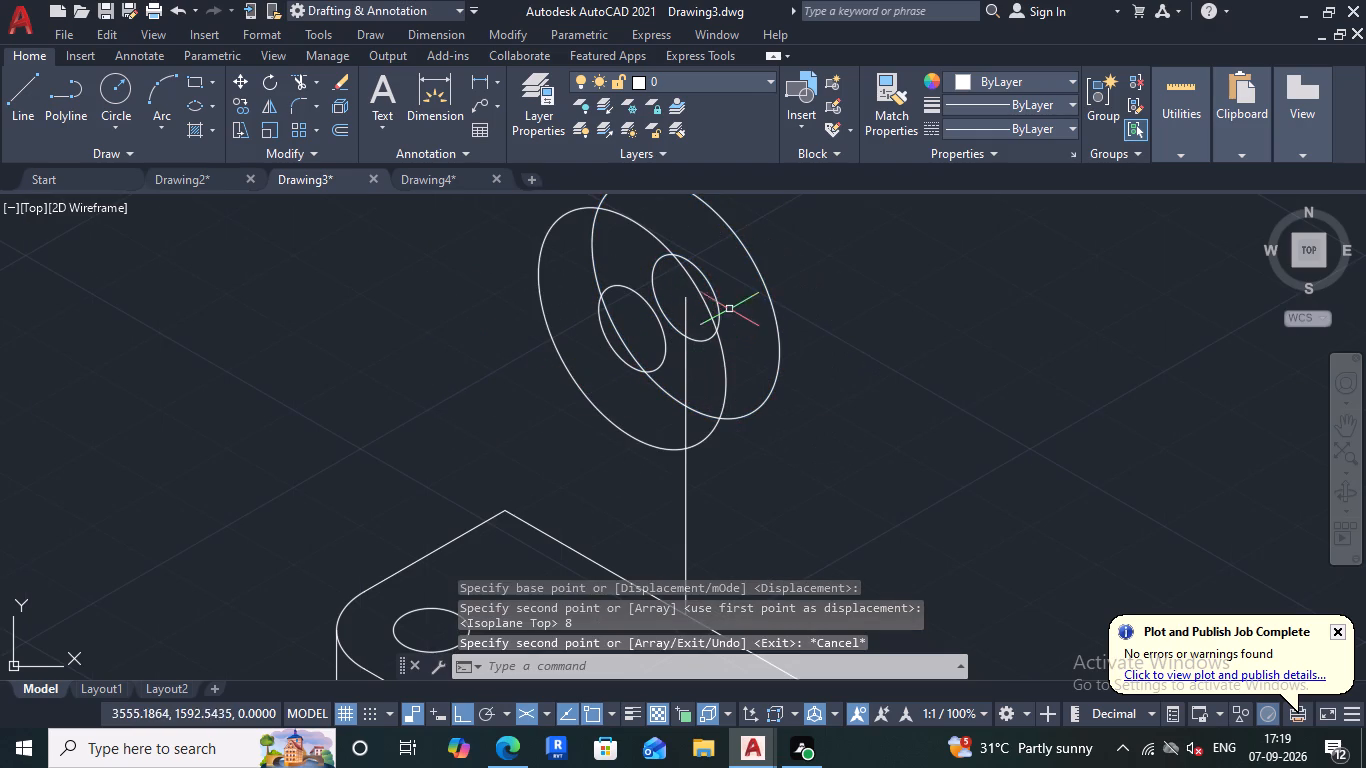
# Erase the two original concentric isocircles centred on the upper end of the vertical line.
pyautogui.scroll(1, 720, 294)
pyautogui.scroll(-2, 741, 311)
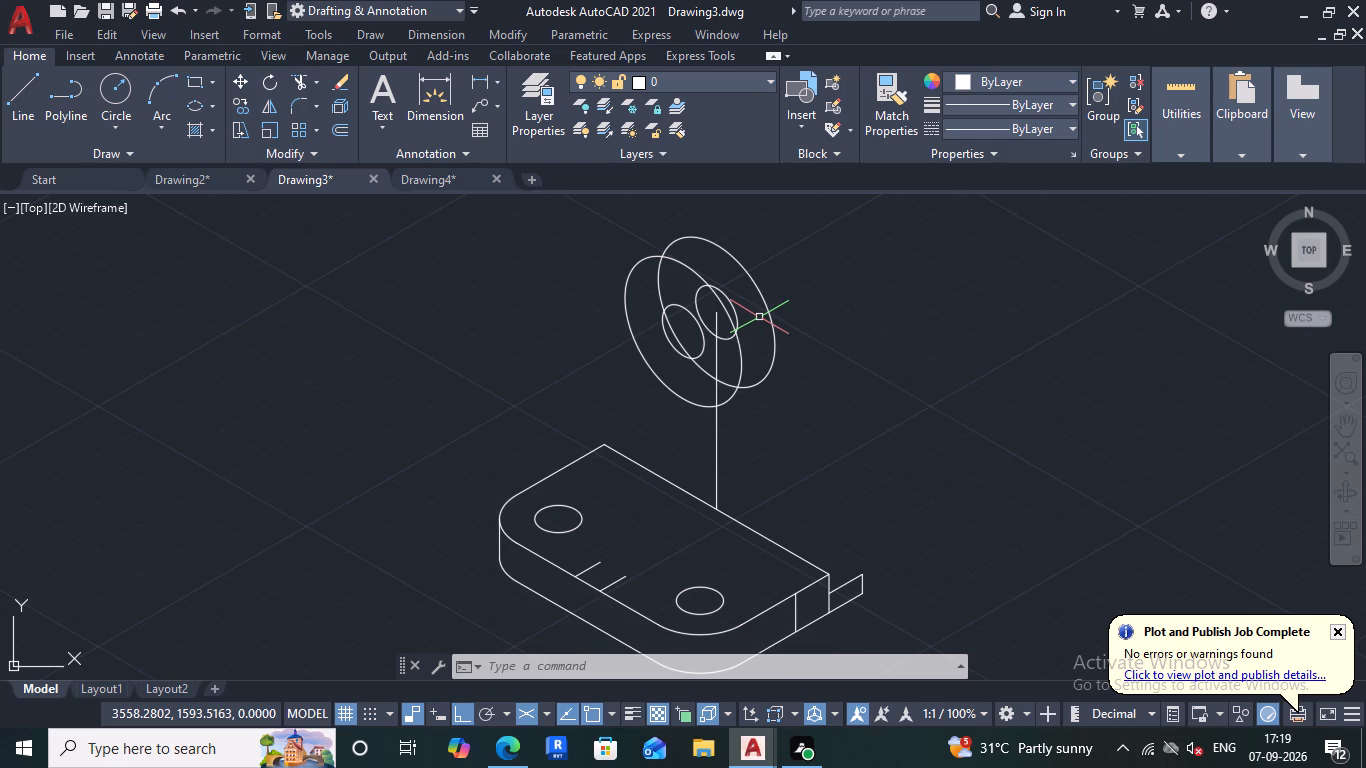
pyautogui.scroll(-1, 758, 317)
pyautogui.scroll(2, 747, 274)
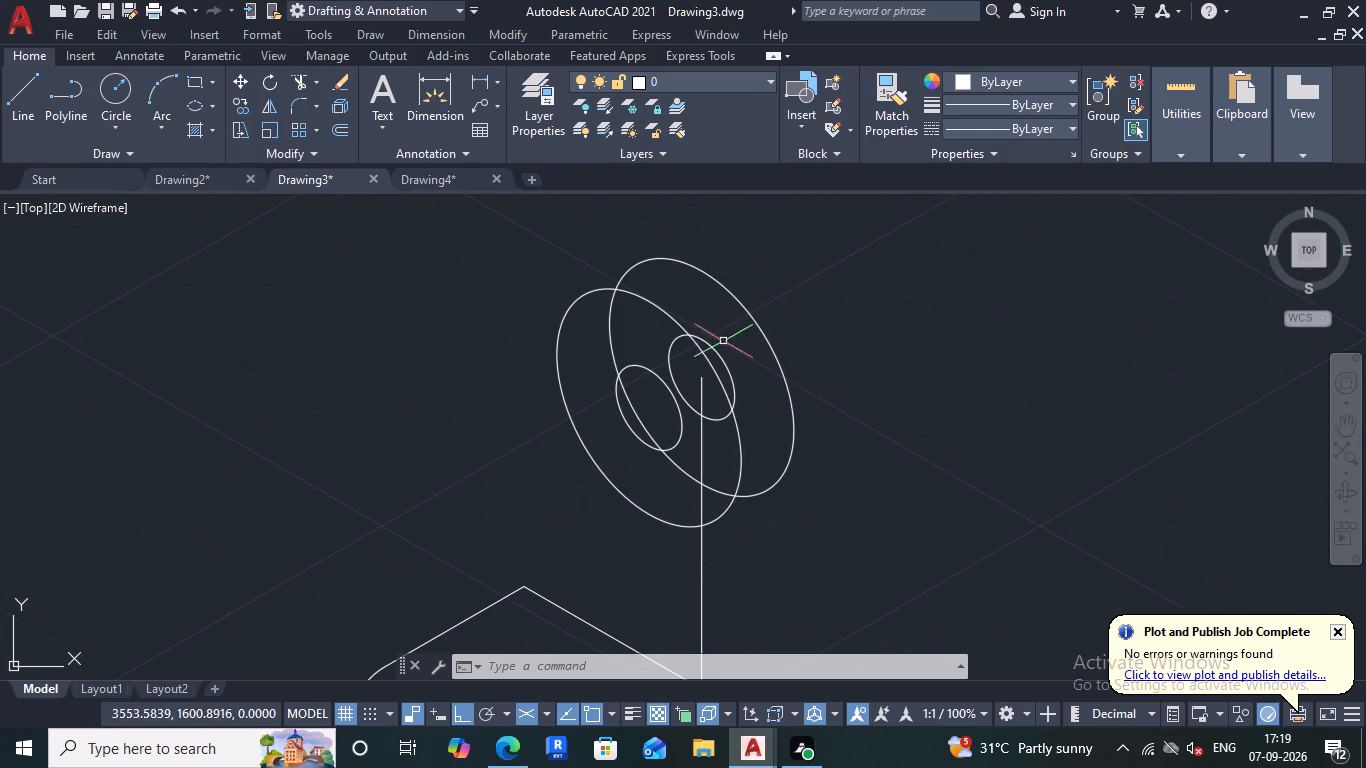
pyautogui.click(718, 357)
pyautogui.click(745, 308)
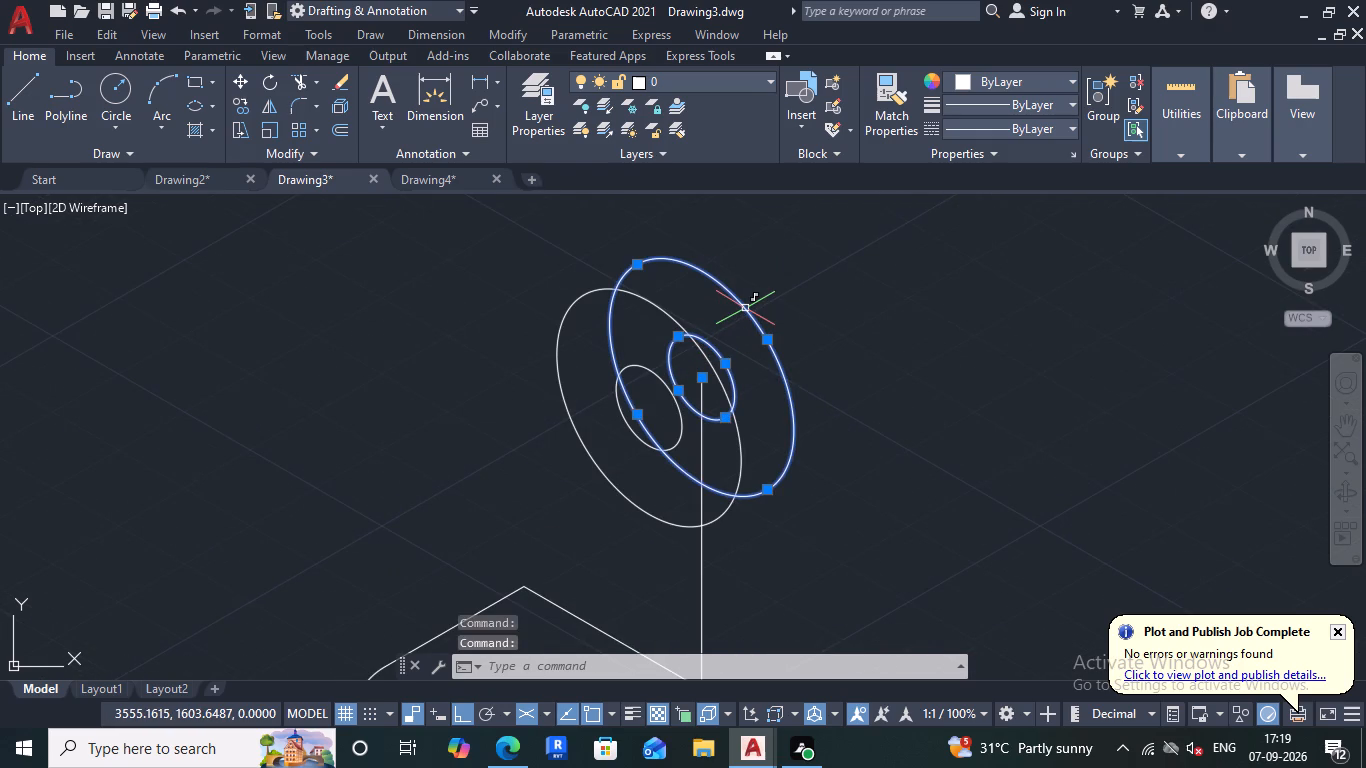
pyautogui.press('Delete')
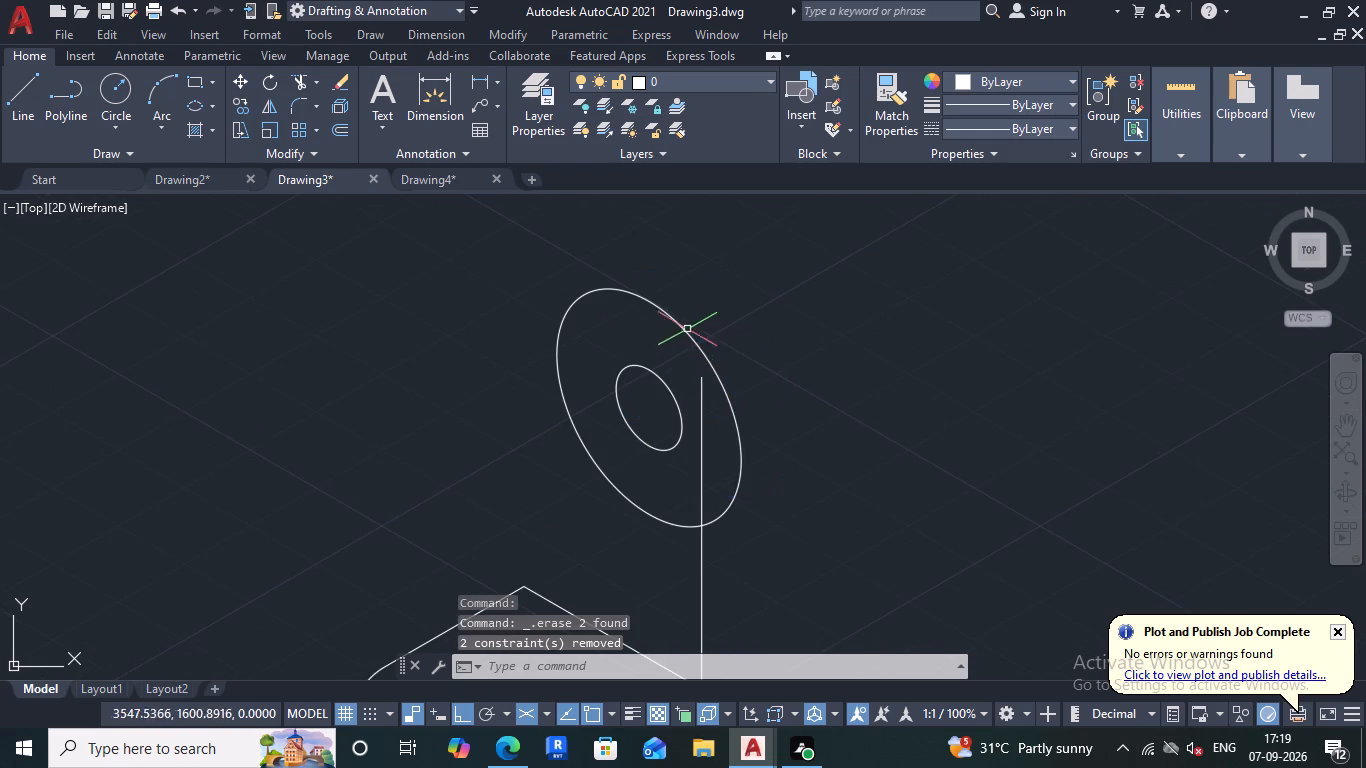
# Copy the remaining large isocircle 16 units along 30° on the top isoplane, from its centre.
pyautogui.click(682, 328)
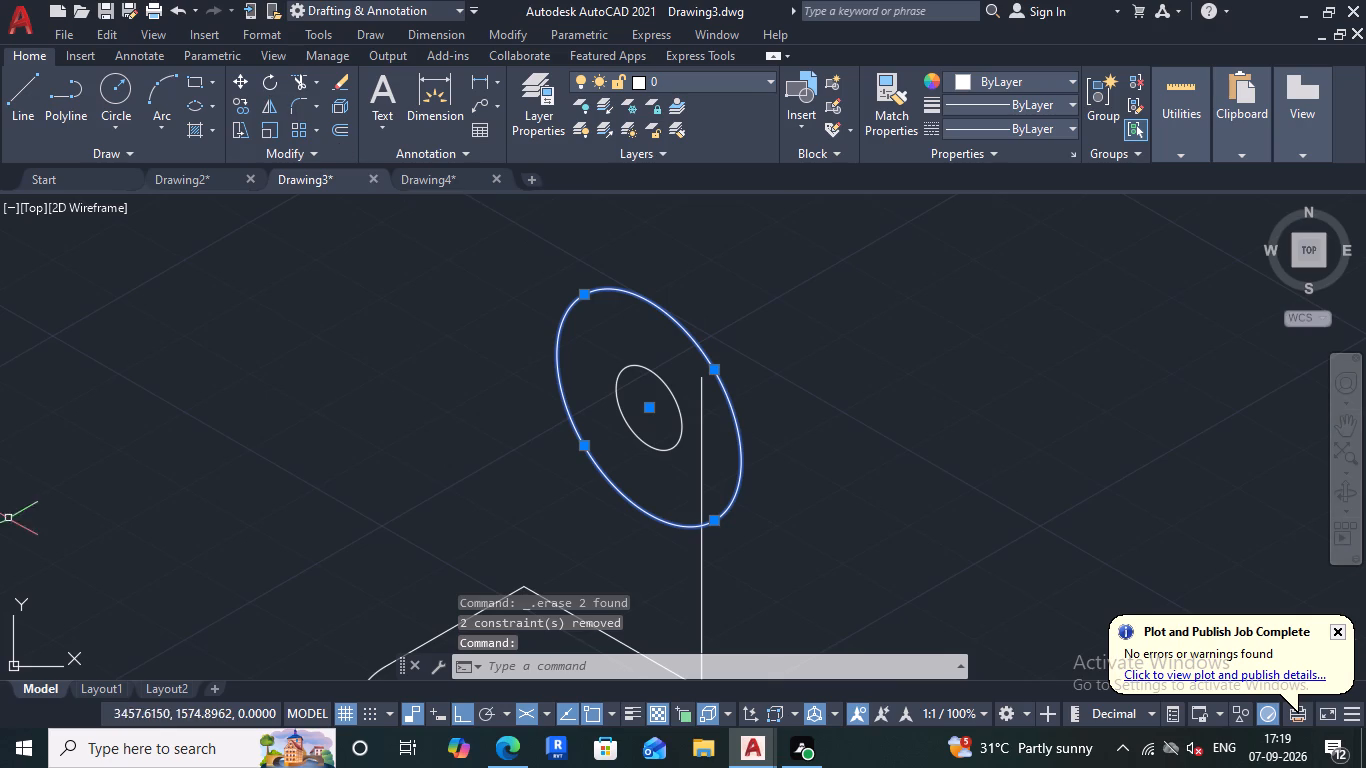
pyautogui.click(246, 110)
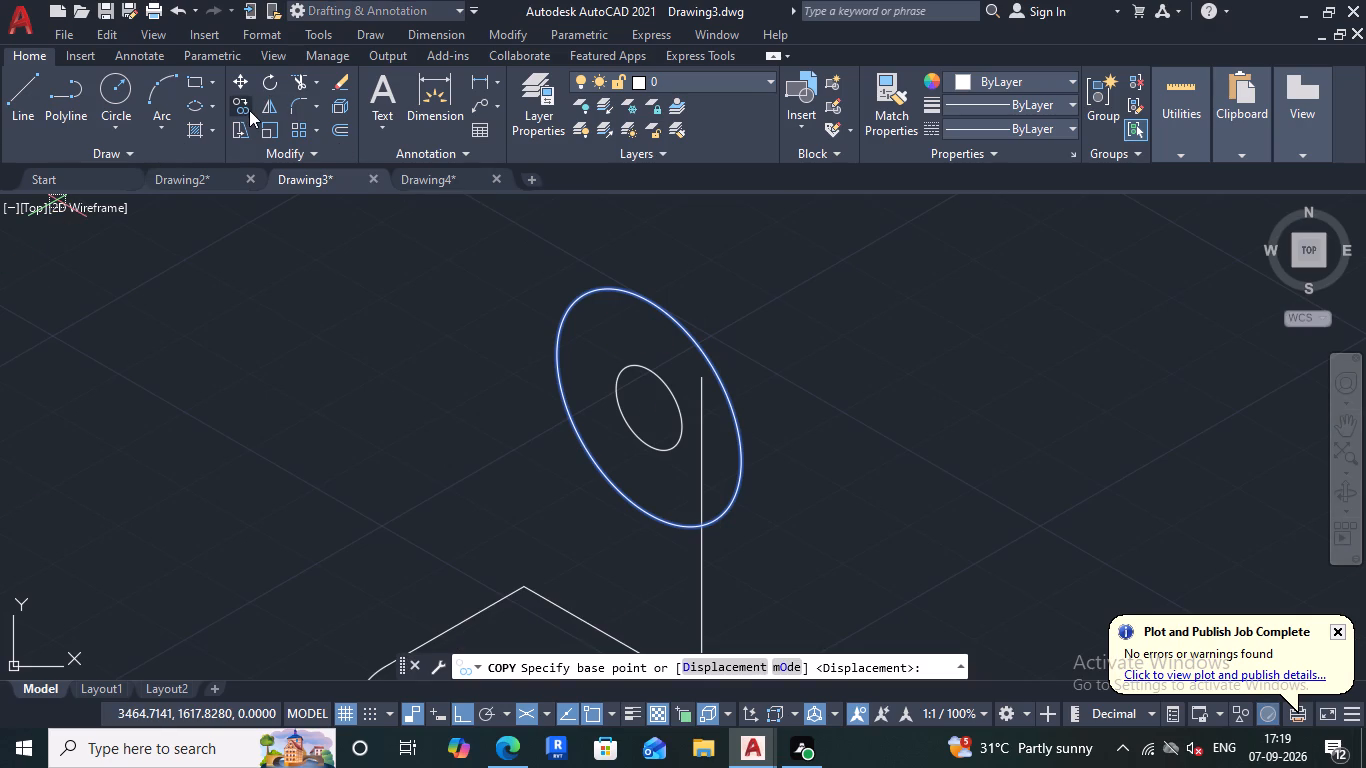
pyautogui.click(648, 409)
pyautogui.write('16')
pyautogui.press('Return')
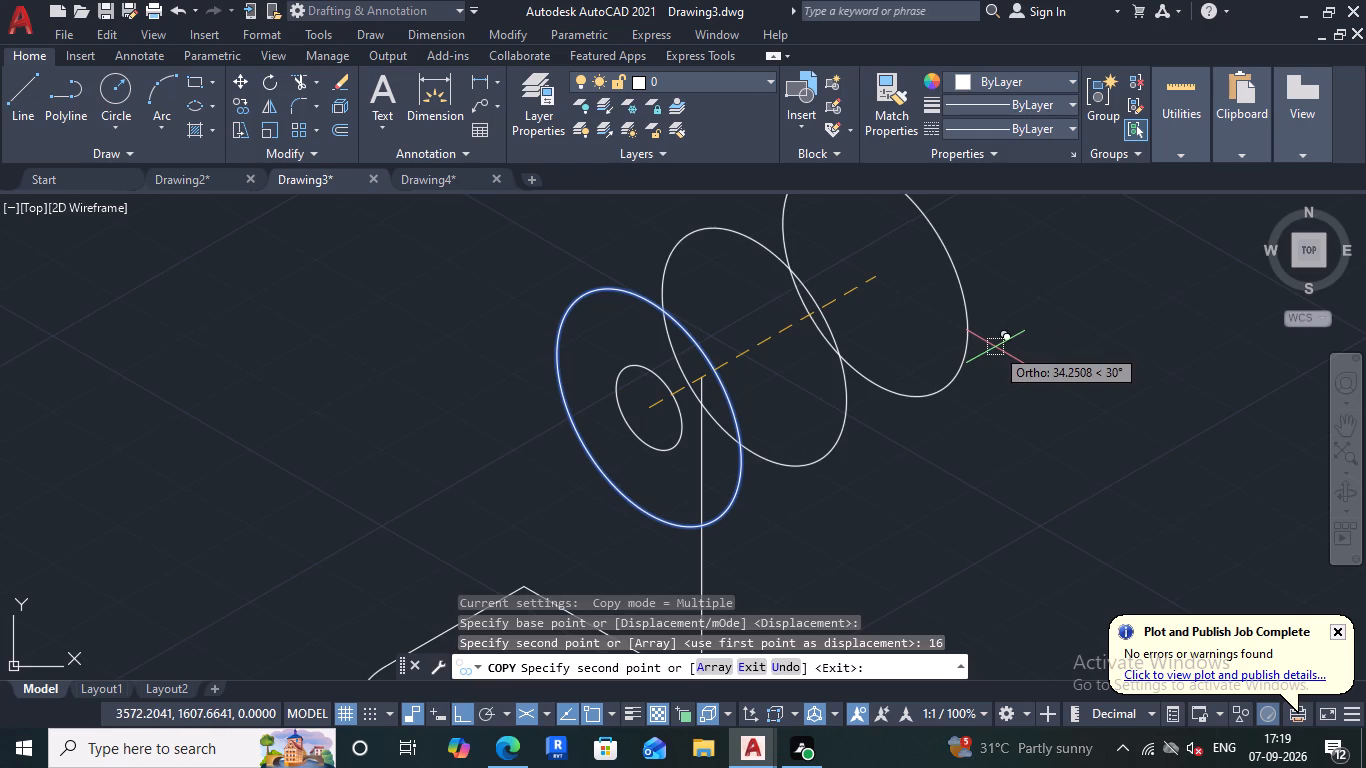
pyautogui.press('Escape')
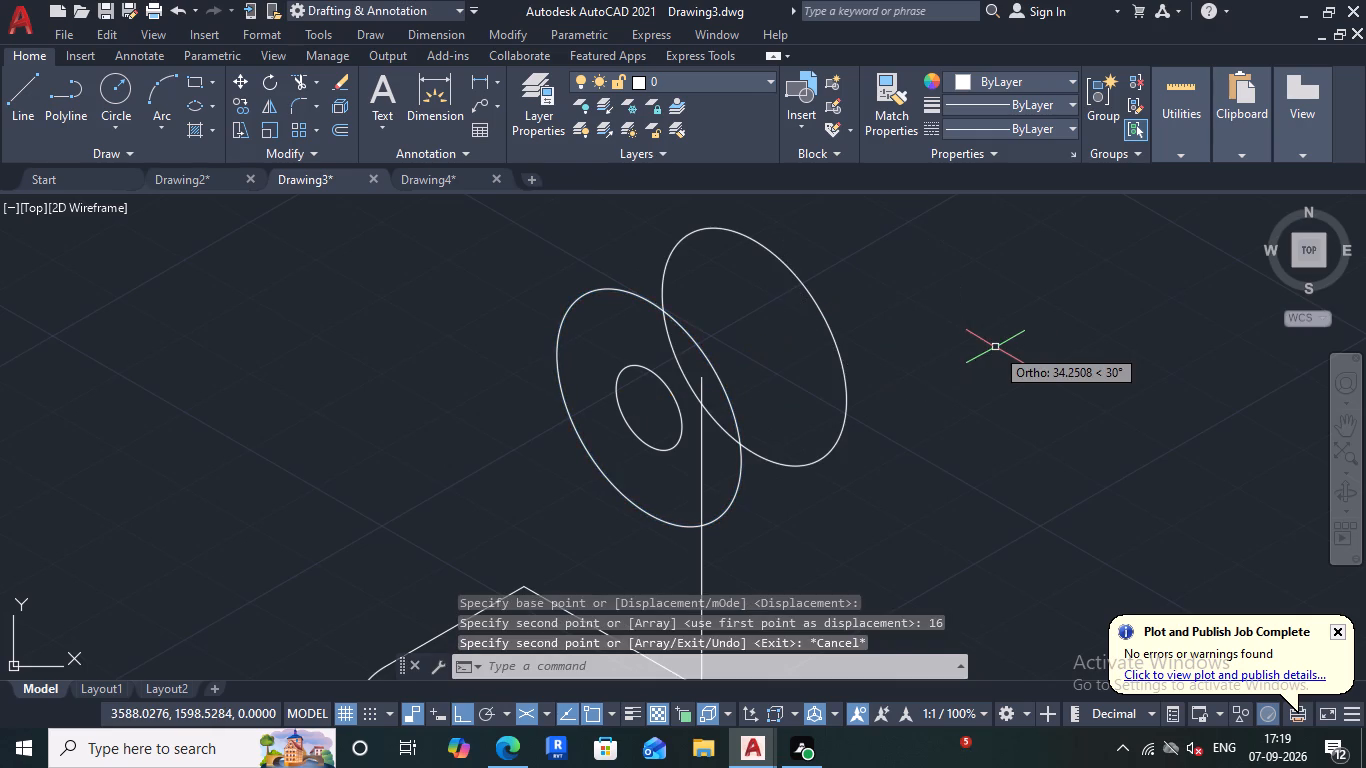
# Draw two lines from the front circles' centre along 330° and 150°, each extending past the large circle.
pyautogui.scroll(-2, 995, 347)
pyautogui.scroll(2, 907, 361)
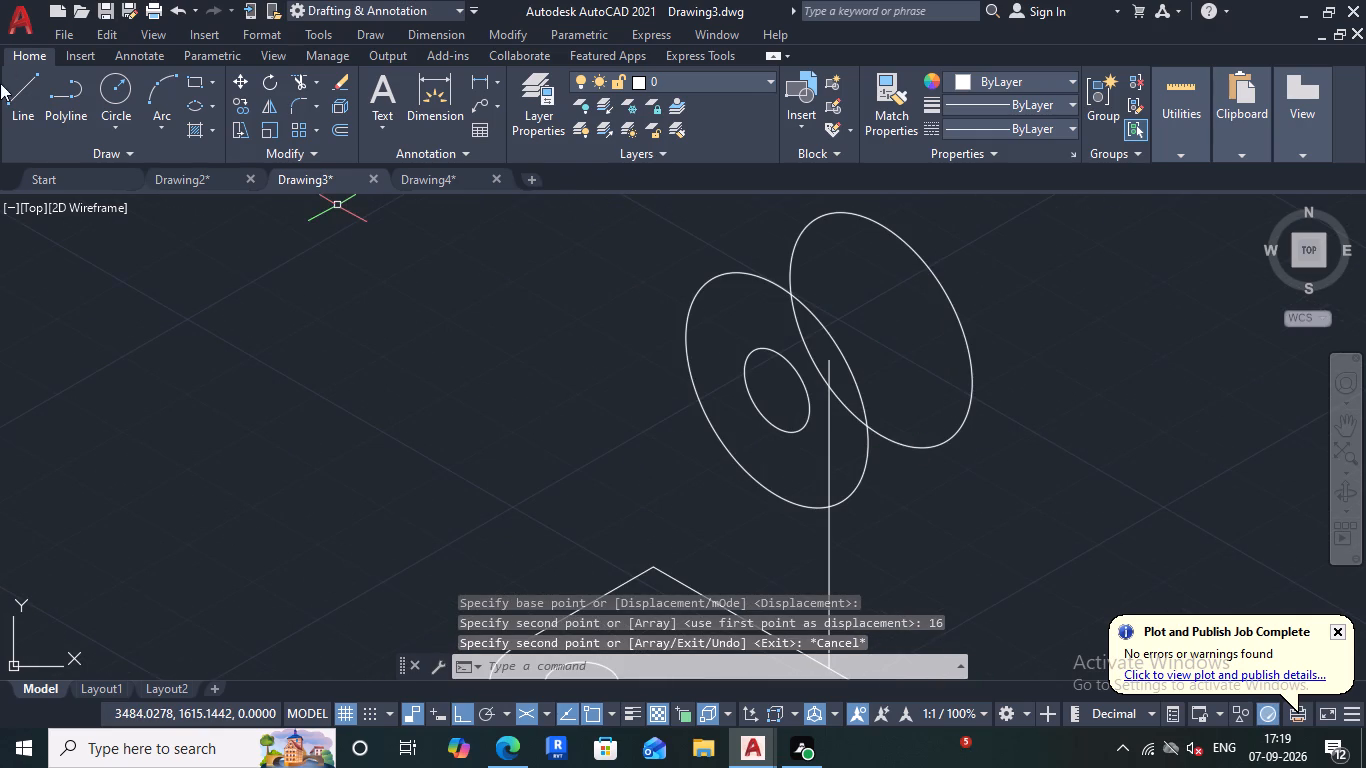
pyautogui.click(24, 99)
pyautogui.click(775, 390)
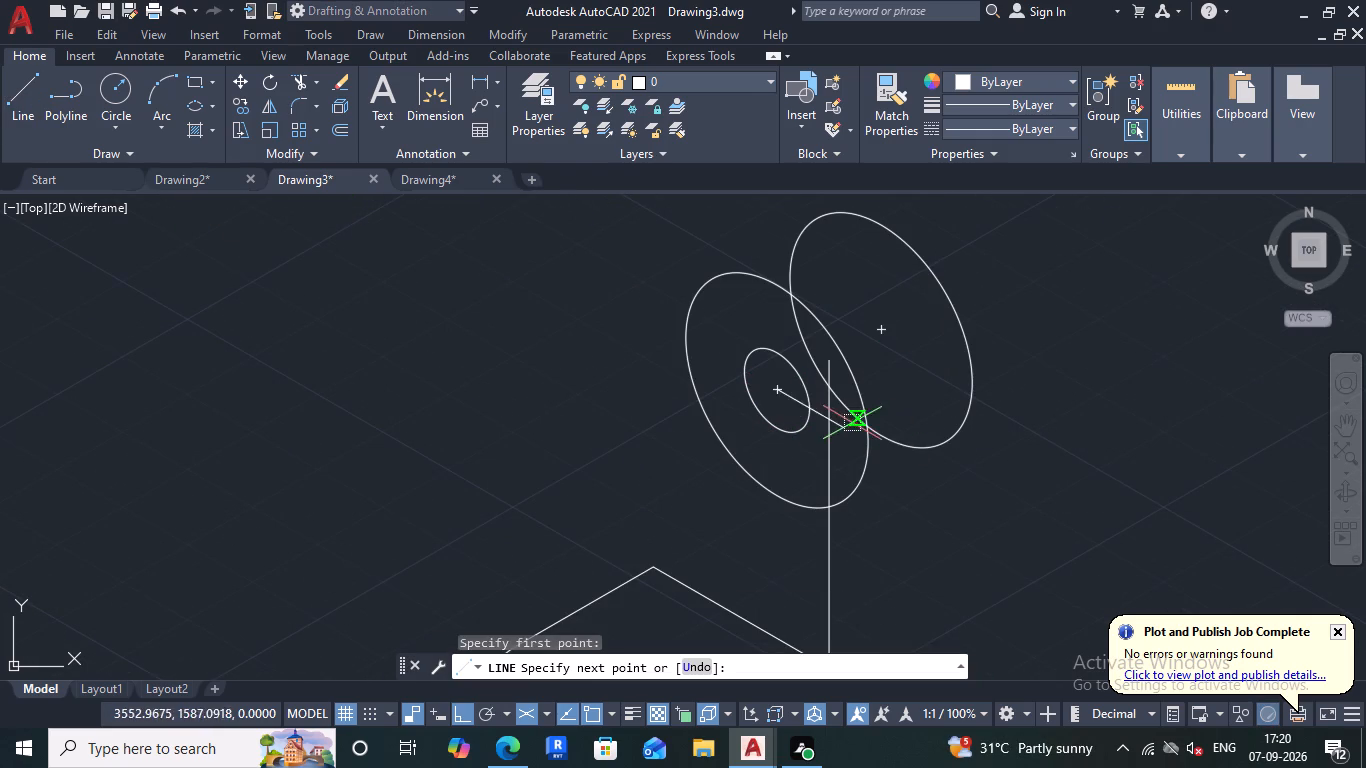
pyautogui.click(919, 481)
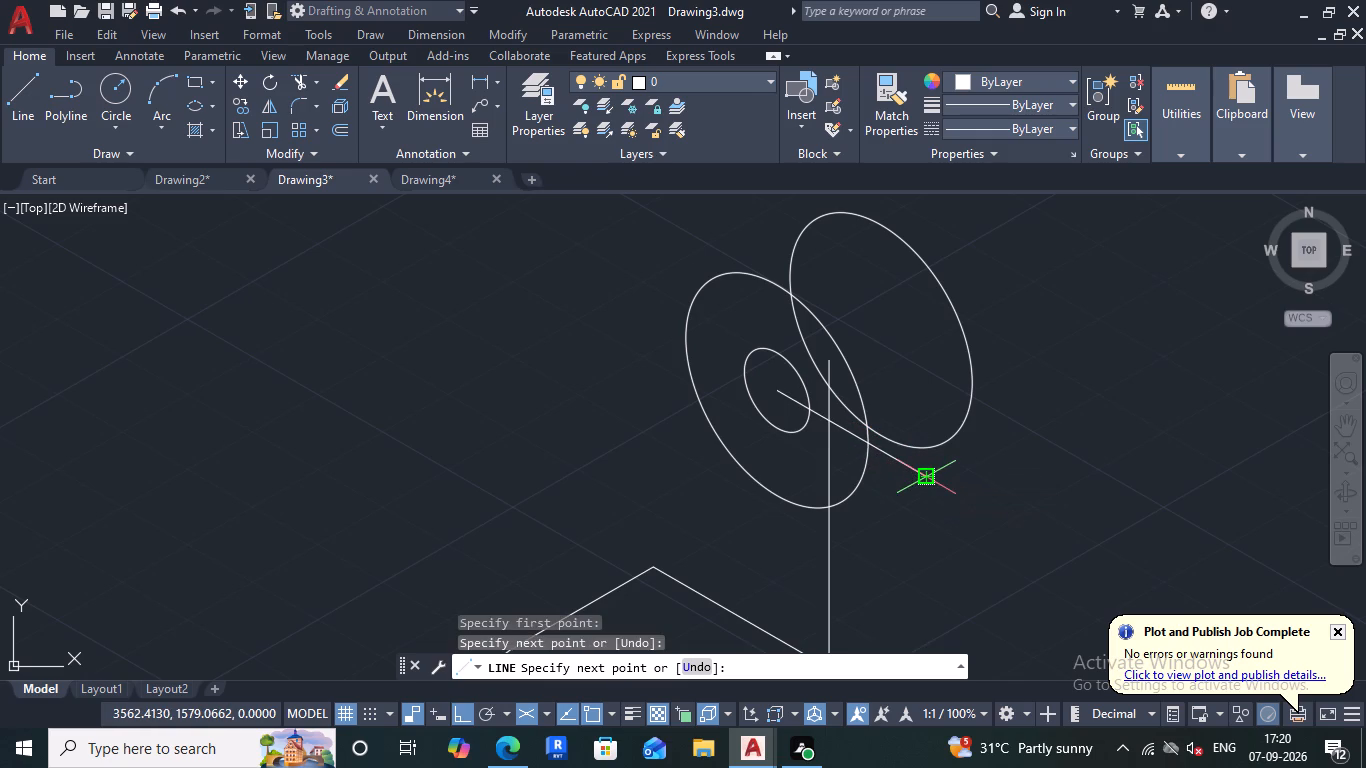
pyautogui.press('Escape')
pyautogui.press('space')
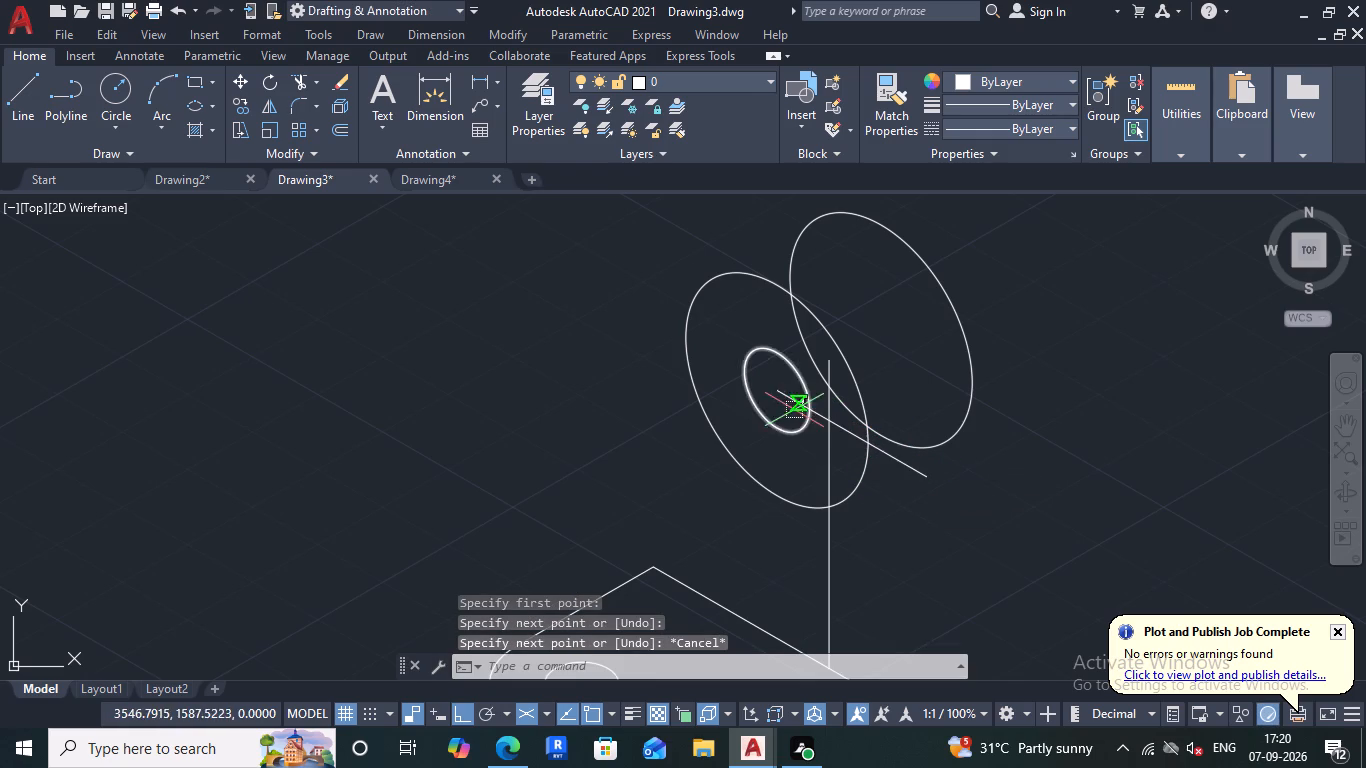
pyautogui.click(779, 397)
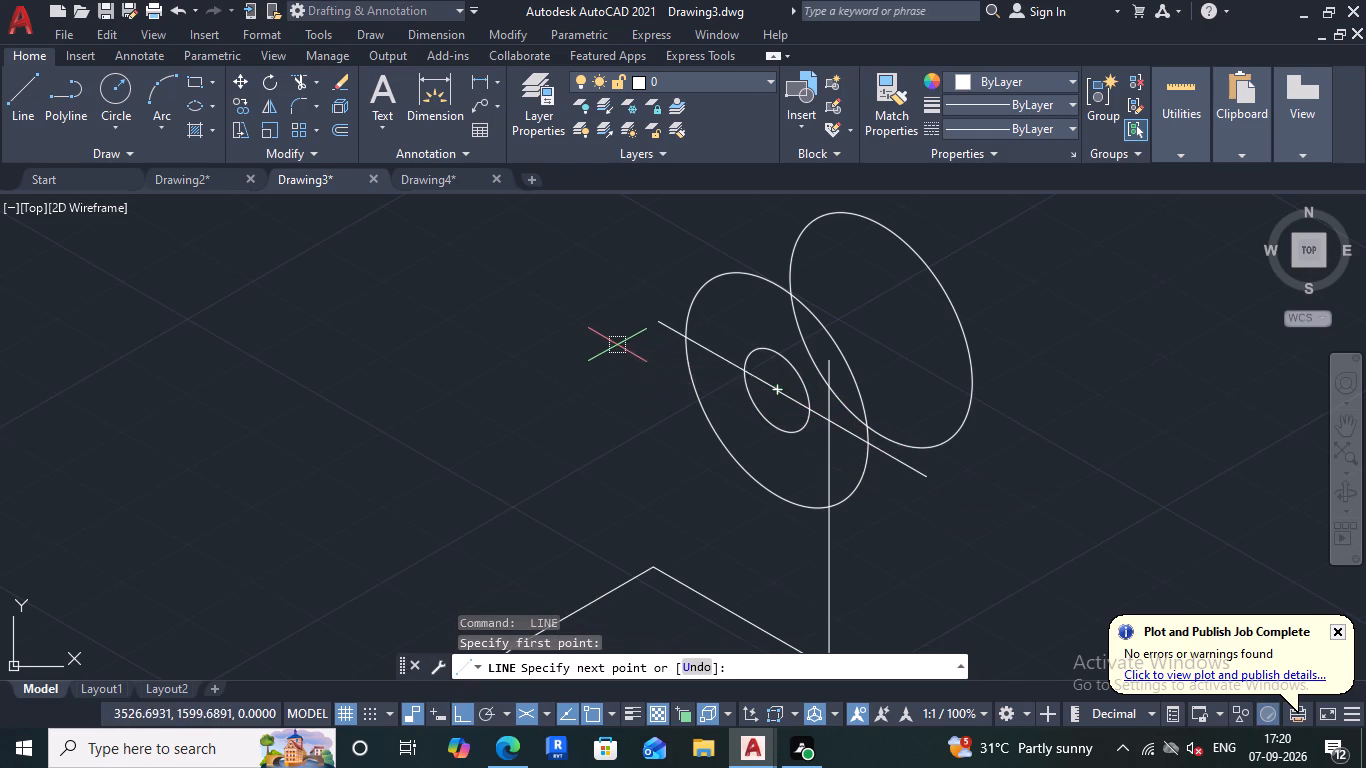
pyautogui.click(617, 345)
pyautogui.press('space')
# Trim the front large isocircle and the vertical line below the sloping line through the circle's centre.
pyautogui.click(294, 79)
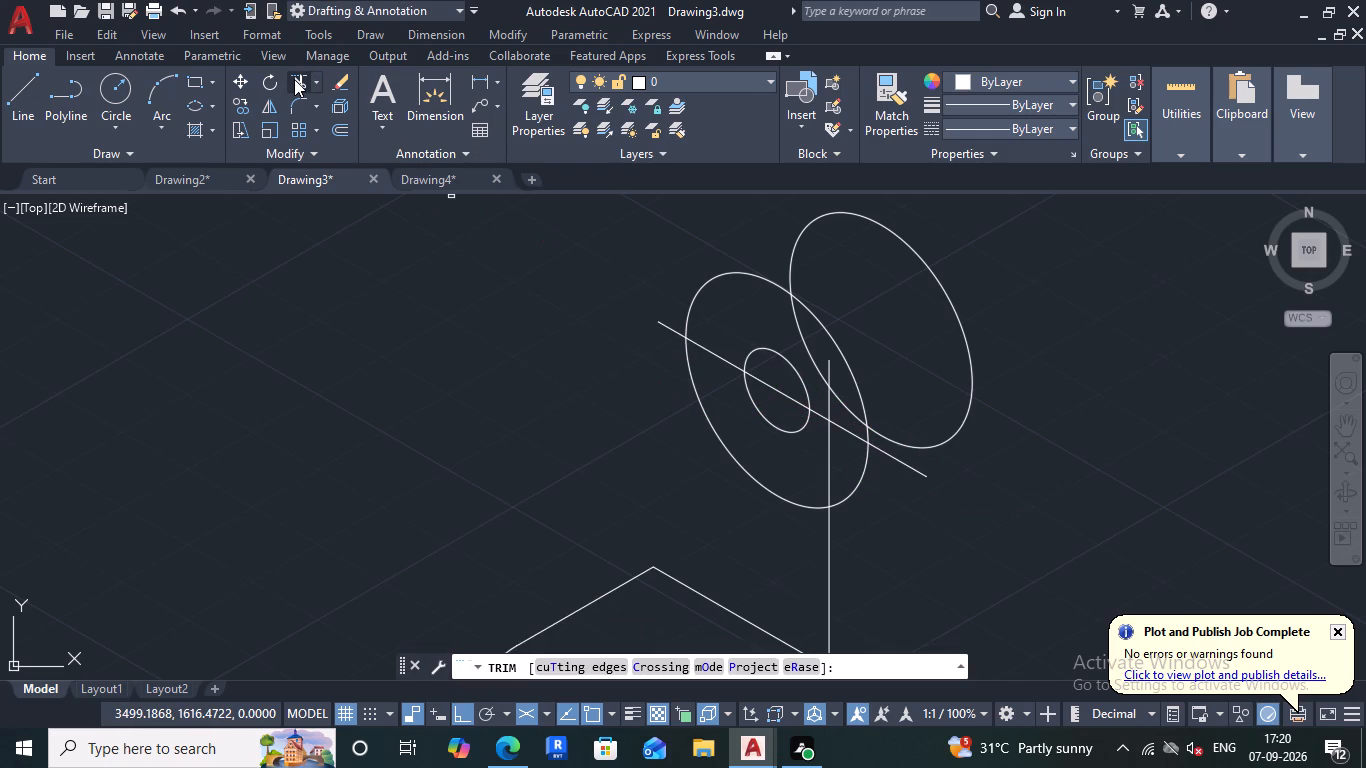
pyautogui.click(294, 79)
pyautogui.moveTo(751, 434); pyautogui.dragTo(627, 427)
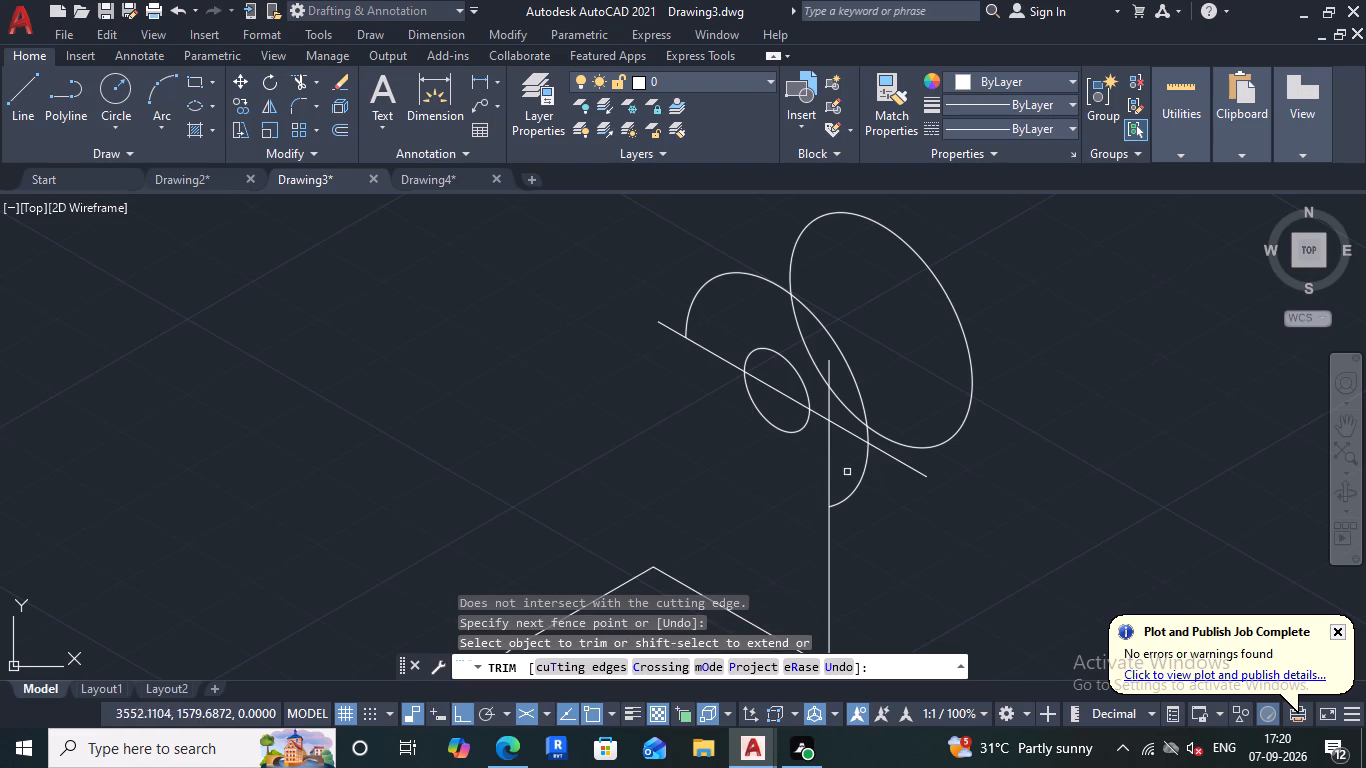
pyautogui.moveTo(846, 468); pyautogui.dragTo(915, 513)
pyautogui.moveTo(897, 512); pyautogui.dragTo(752, 514)
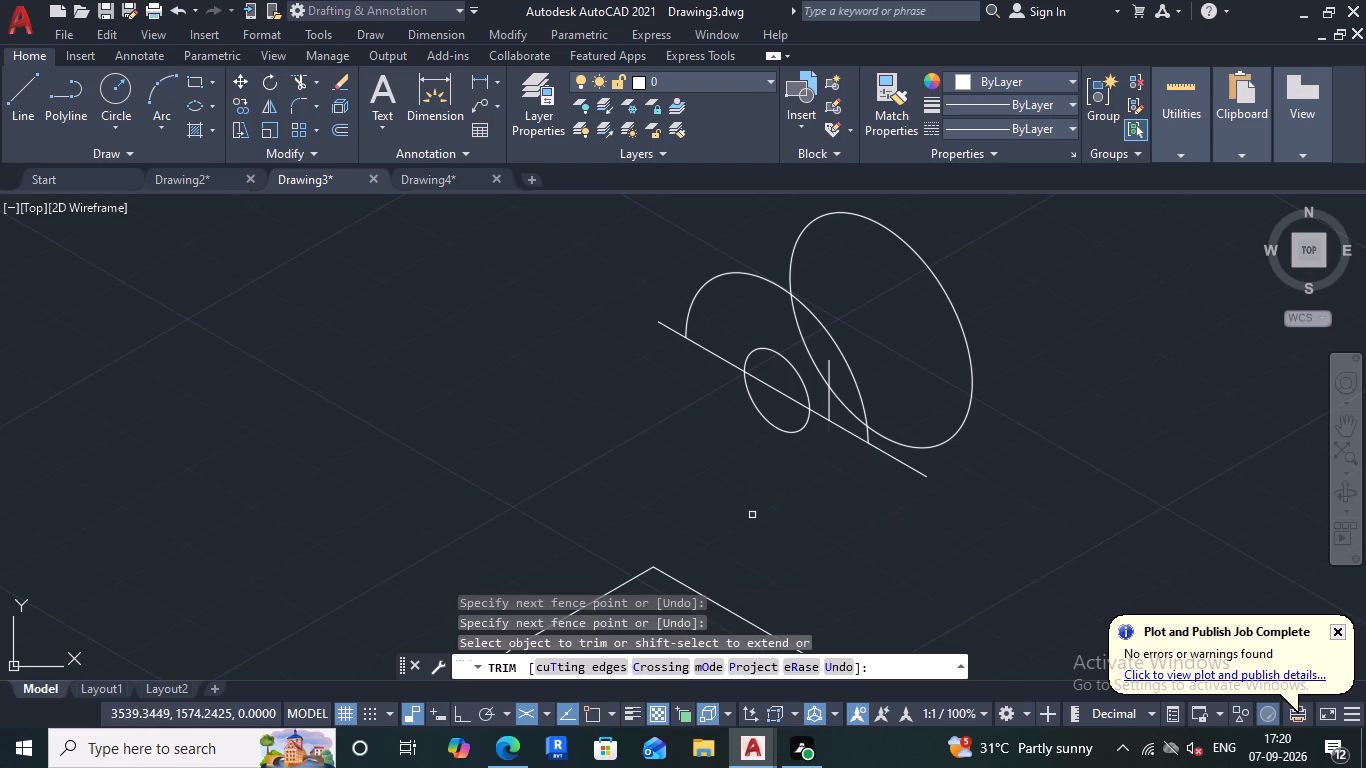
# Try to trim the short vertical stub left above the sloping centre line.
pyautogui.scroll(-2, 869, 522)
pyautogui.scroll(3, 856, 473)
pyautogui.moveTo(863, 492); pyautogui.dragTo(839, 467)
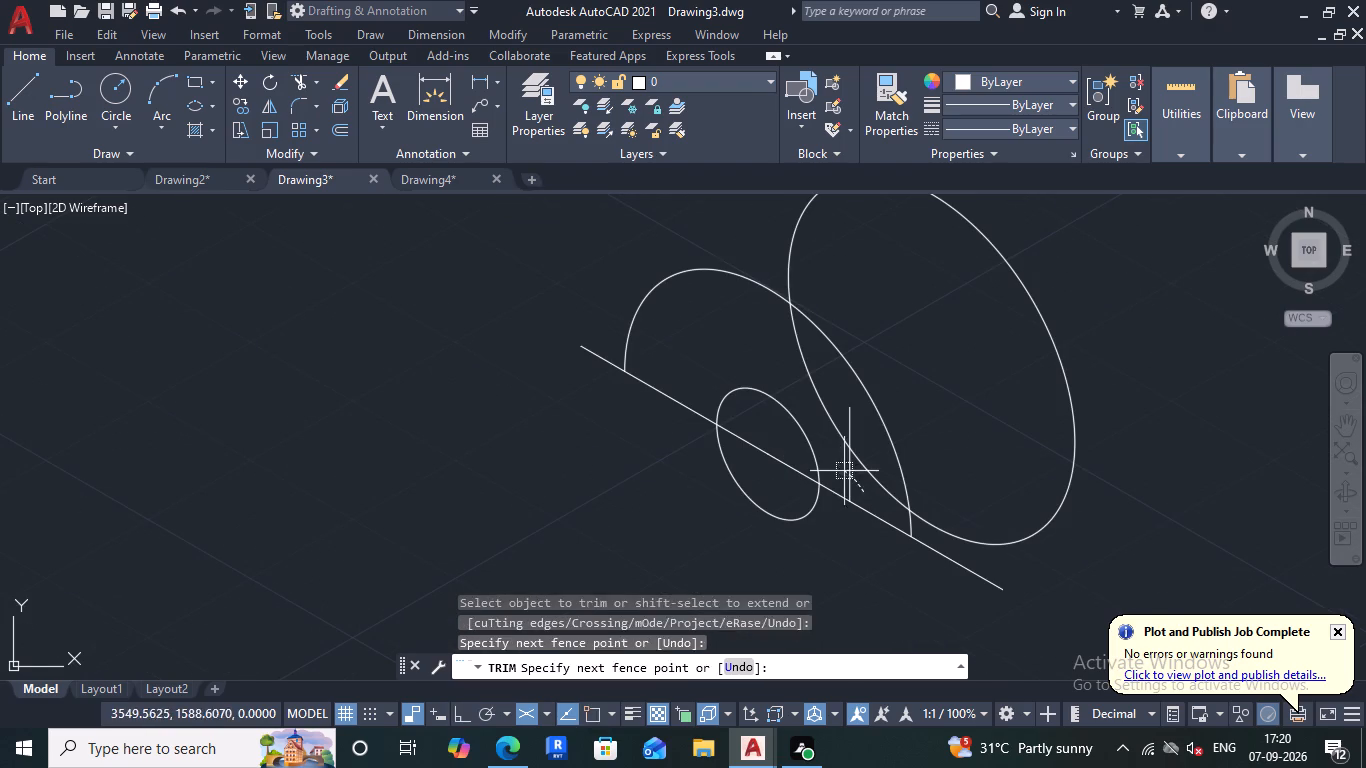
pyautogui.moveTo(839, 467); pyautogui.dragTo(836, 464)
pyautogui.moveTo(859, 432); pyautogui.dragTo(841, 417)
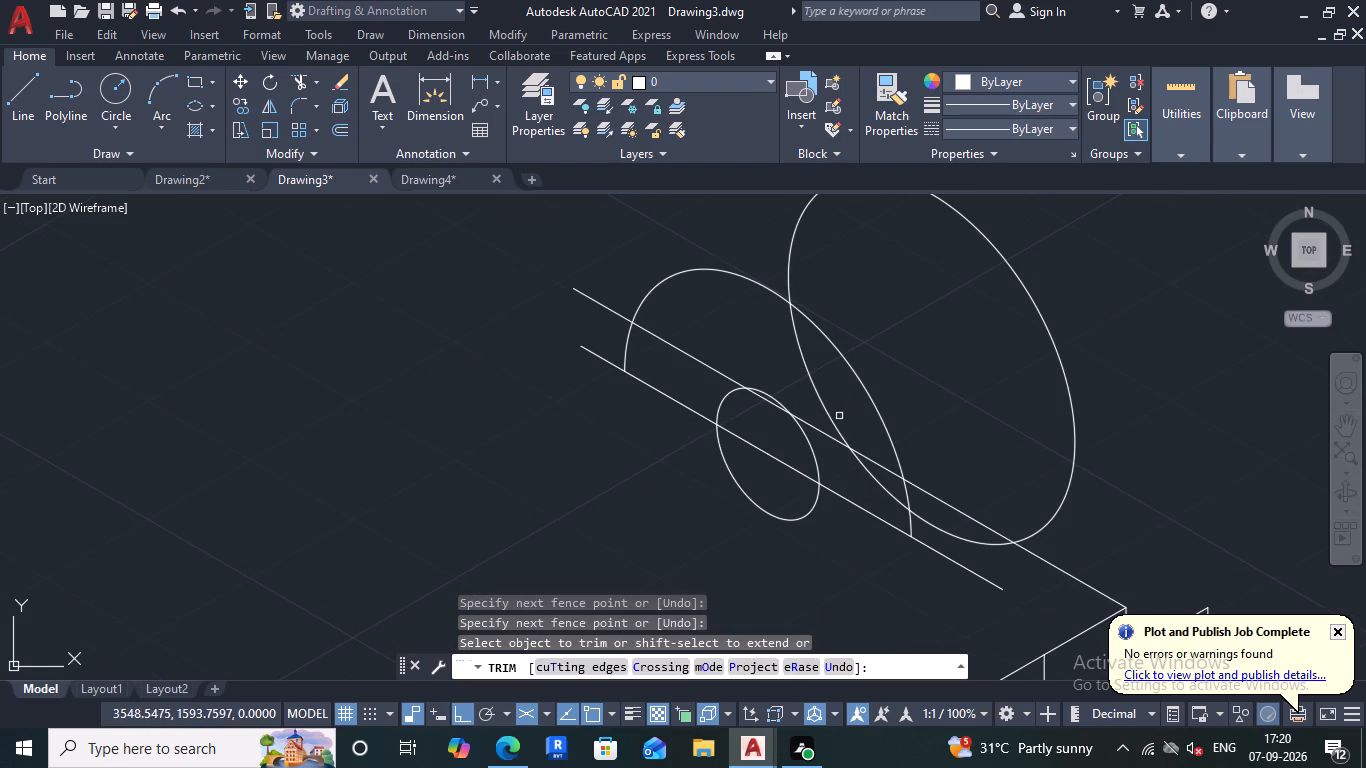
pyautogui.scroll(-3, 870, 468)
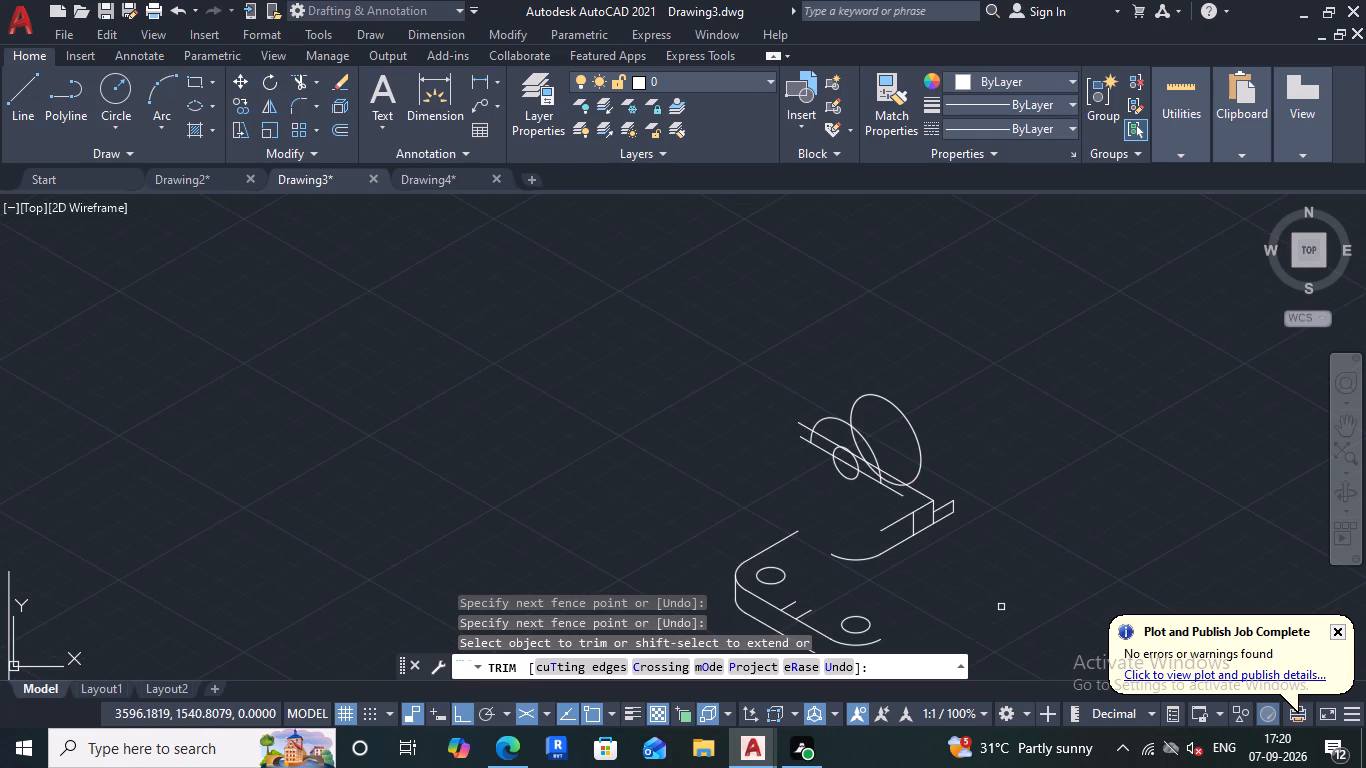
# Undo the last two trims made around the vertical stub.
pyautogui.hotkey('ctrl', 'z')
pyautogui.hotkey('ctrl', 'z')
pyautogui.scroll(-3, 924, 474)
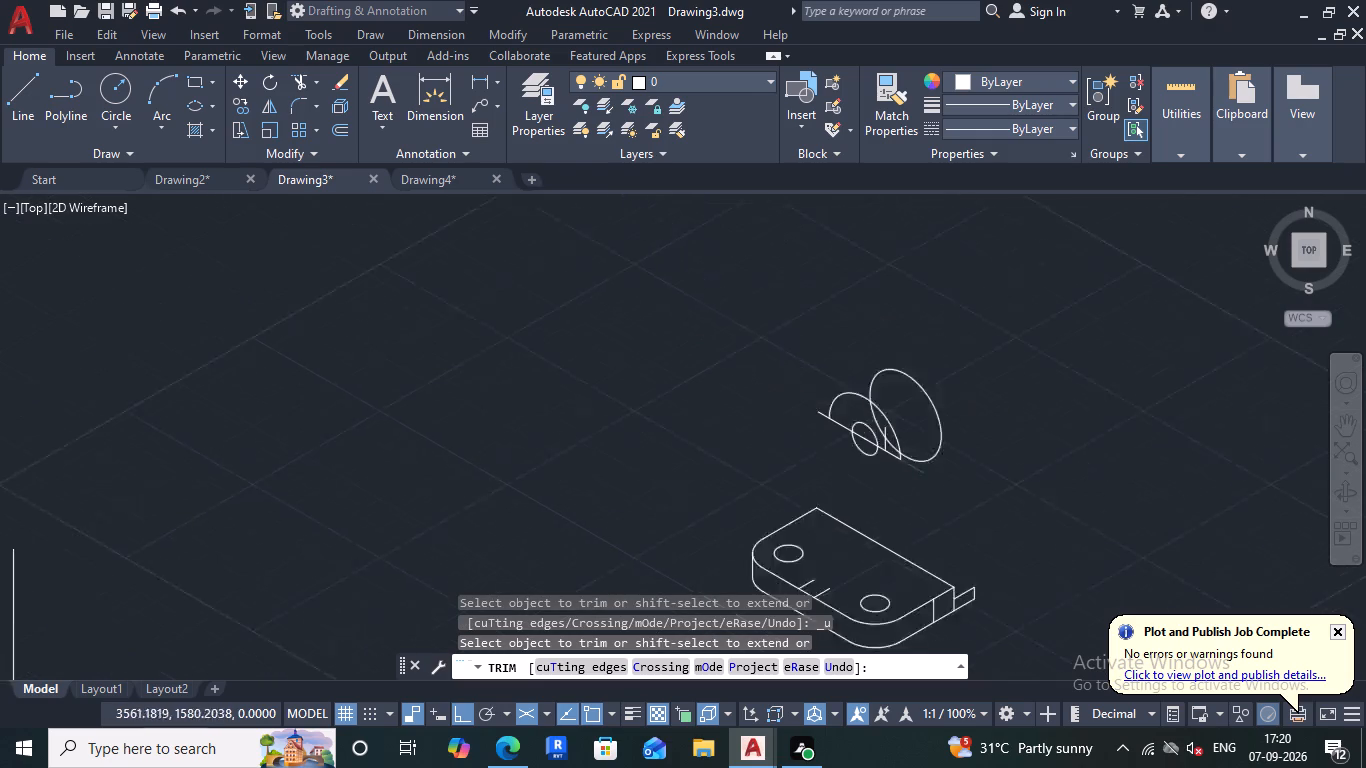
# Trim away both pieces of the vertical stub above the sloping centre line.
pyautogui.scroll(2, 903, 471)
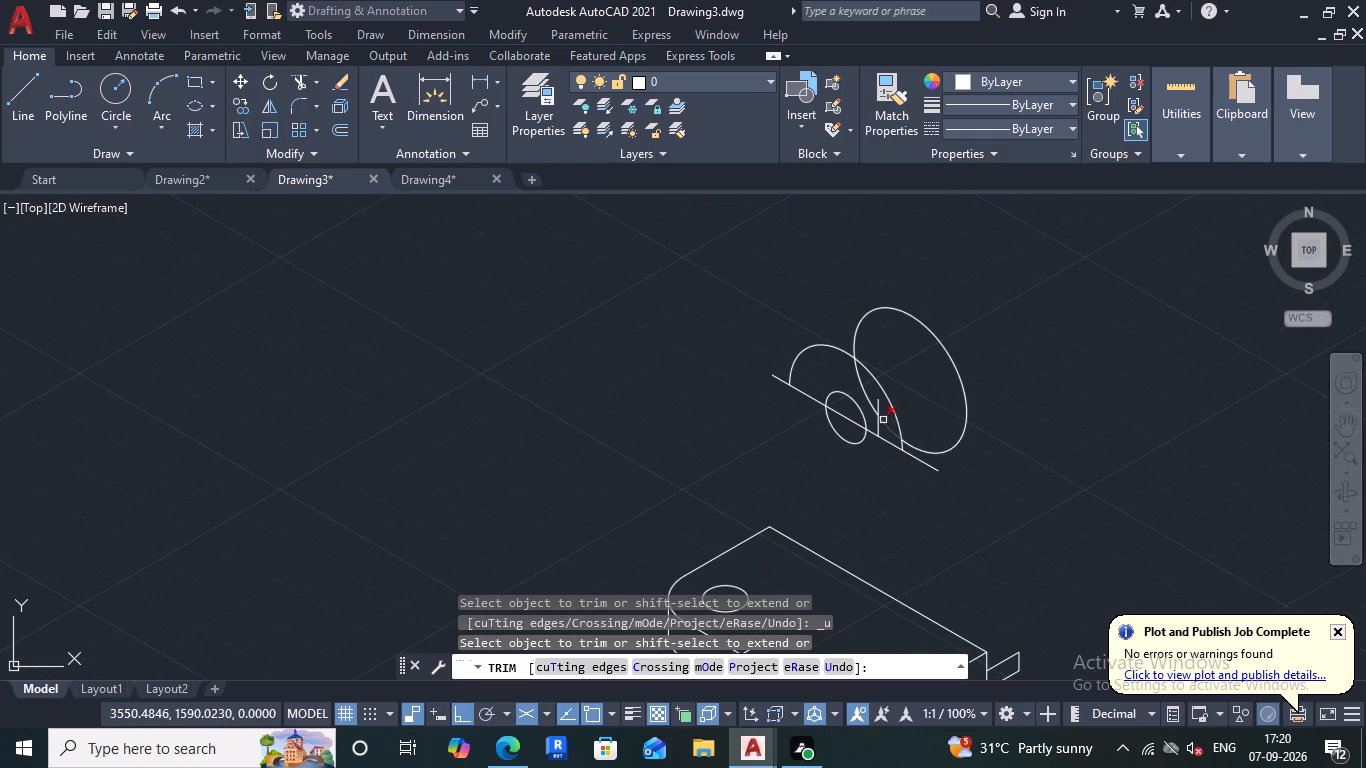
pyautogui.scroll(3, 881, 420)
pyautogui.click(852, 363)
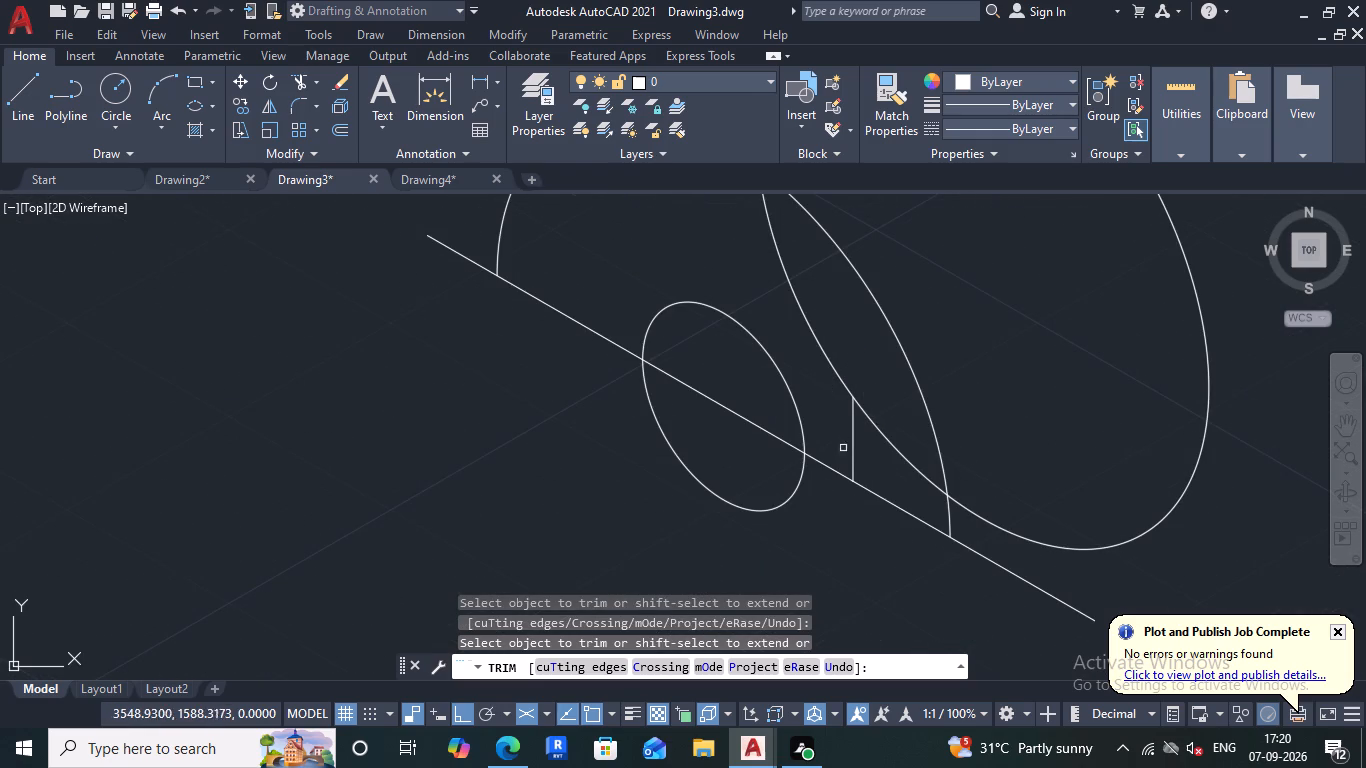
pyautogui.click(855, 447)
# Draw a vertical line from the front arc's lower end on the sloping centre line down past the base's rear top edge.
pyautogui.scroll(-5, 855, 444)
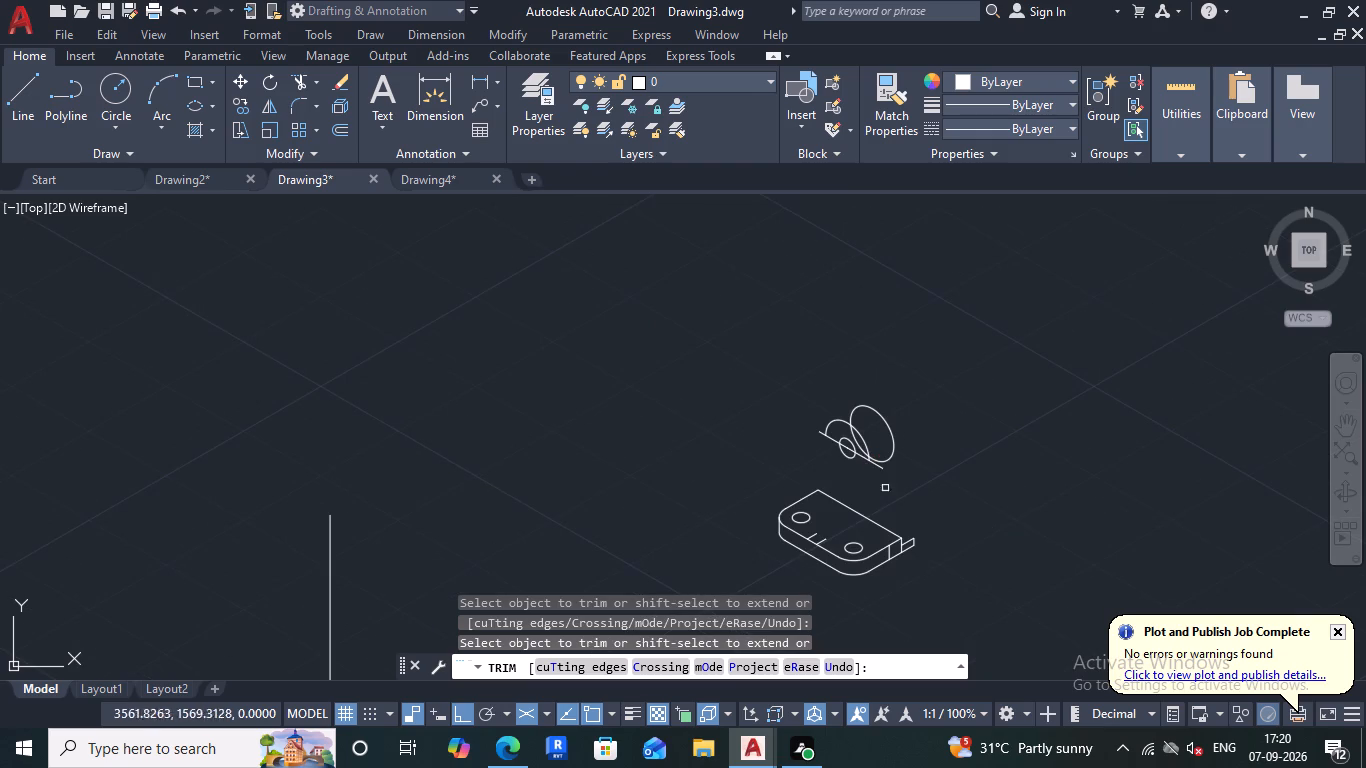
pyautogui.scroll(1, 901, 514)
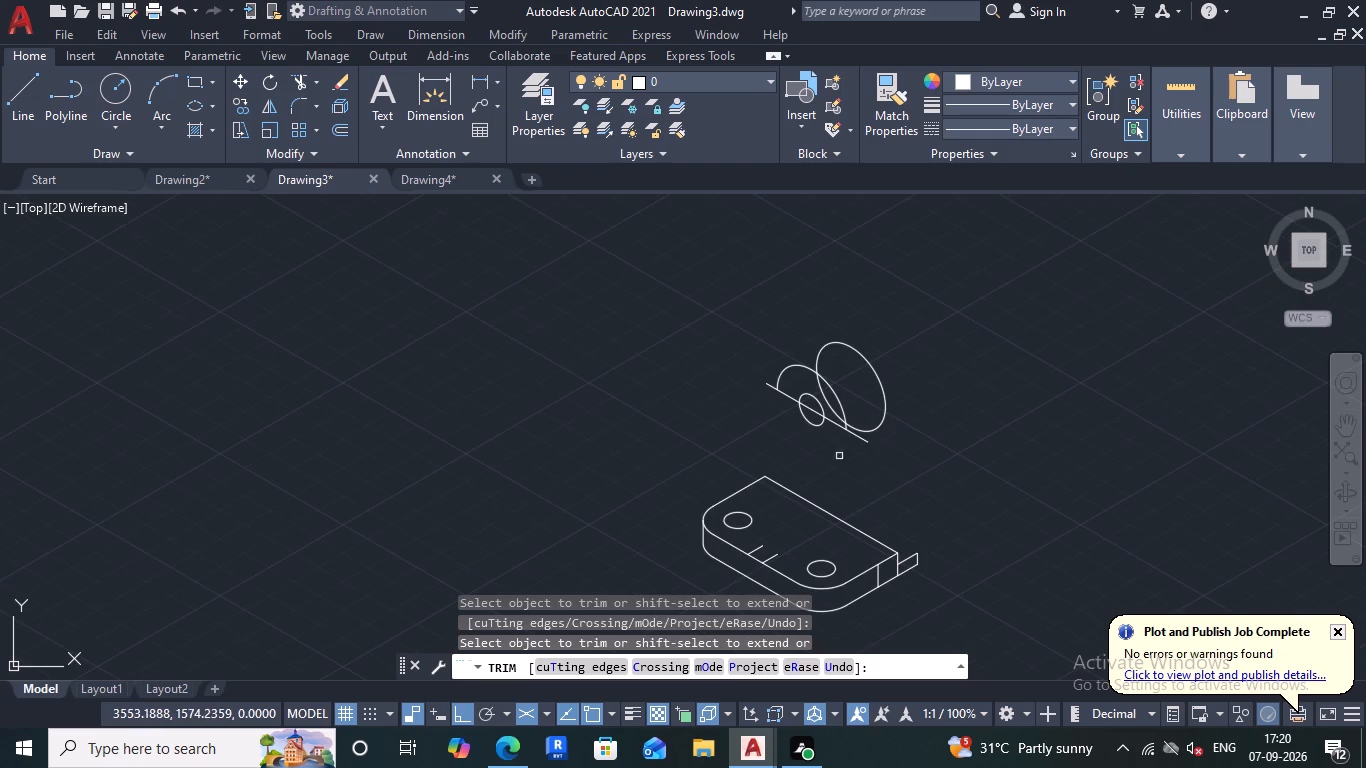
pyautogui.scroll(1, 819, 455)
pyautogui.click(20, 104)
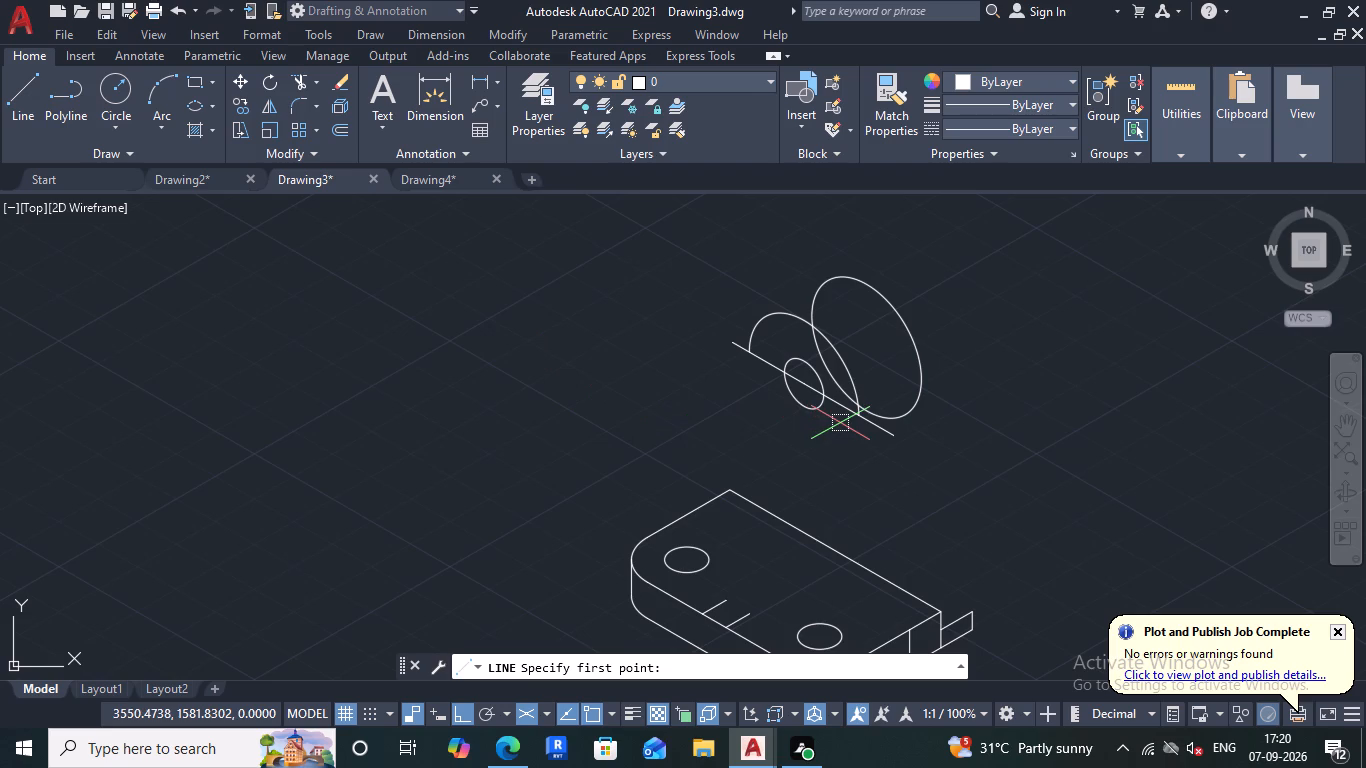
pyautogui.scroll(2, 868, 421)
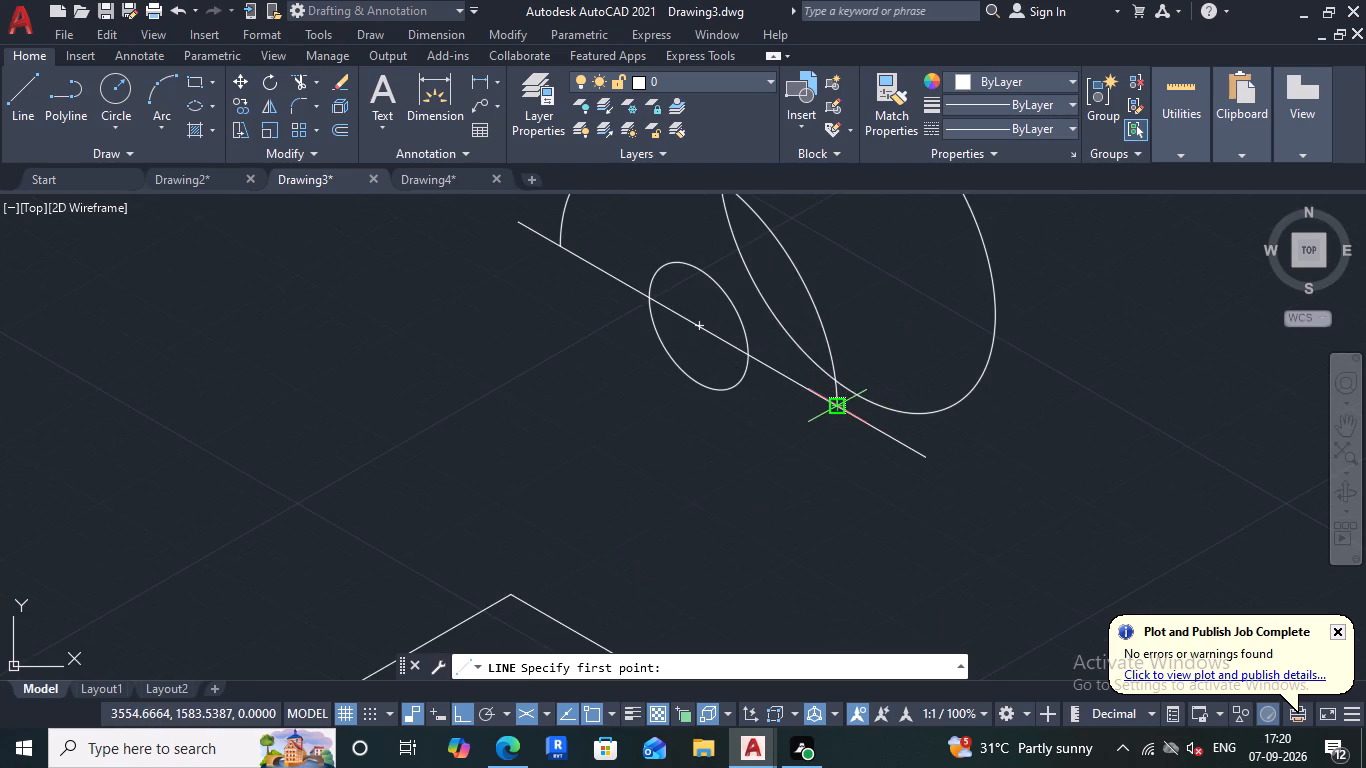
pyautogui.click(833, 408)
pyautogui.press('F5')
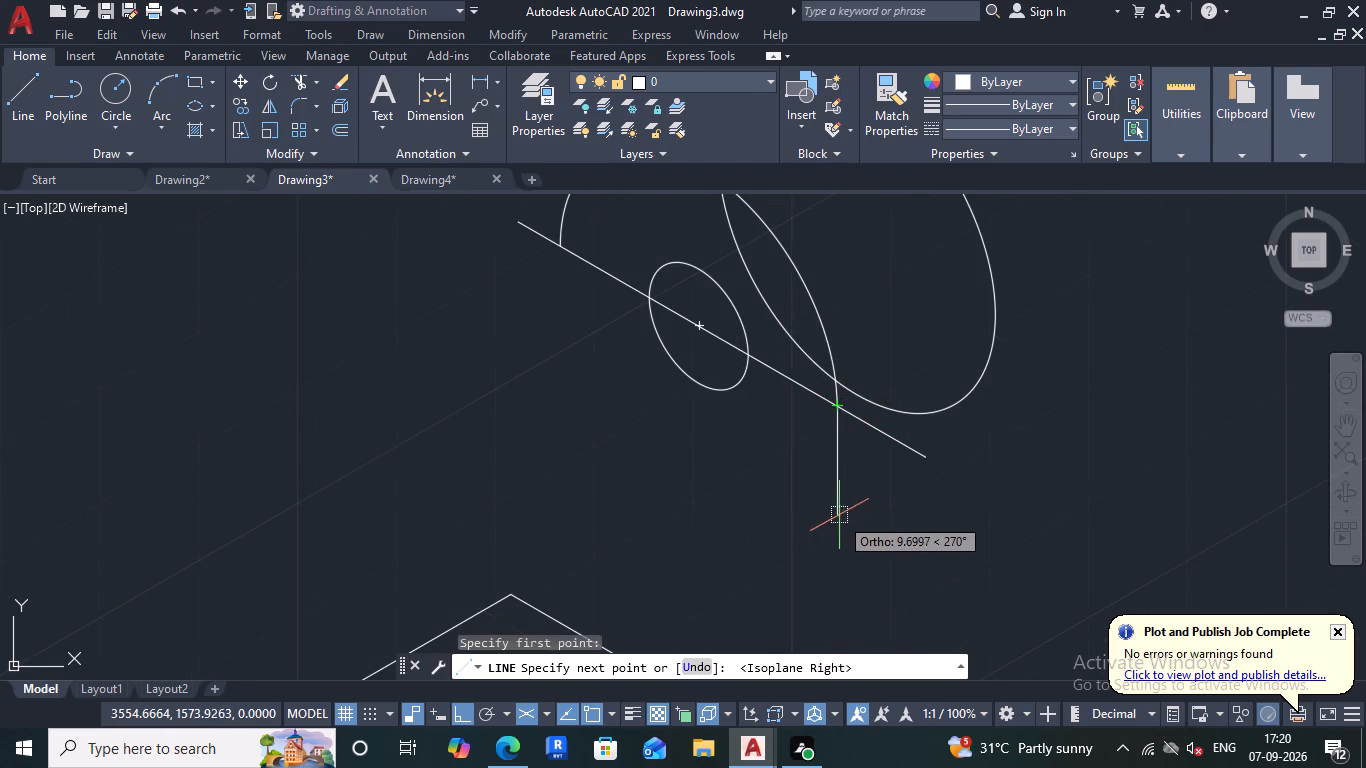
pyautogui.scroll(-3, 839, 515)
pyautogui.scroll(4, 848, 594)
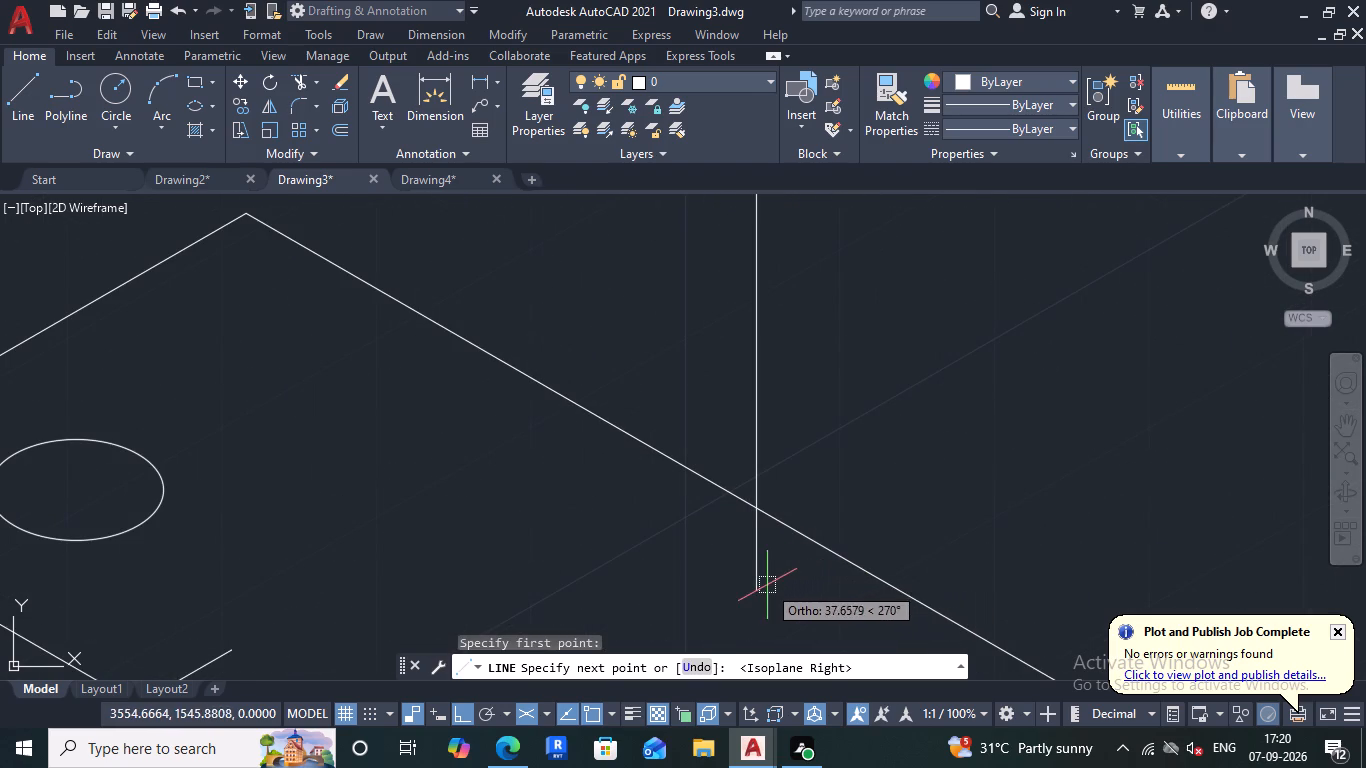
pyautogui.click(767, 604)
pyautogui.press('Escape')
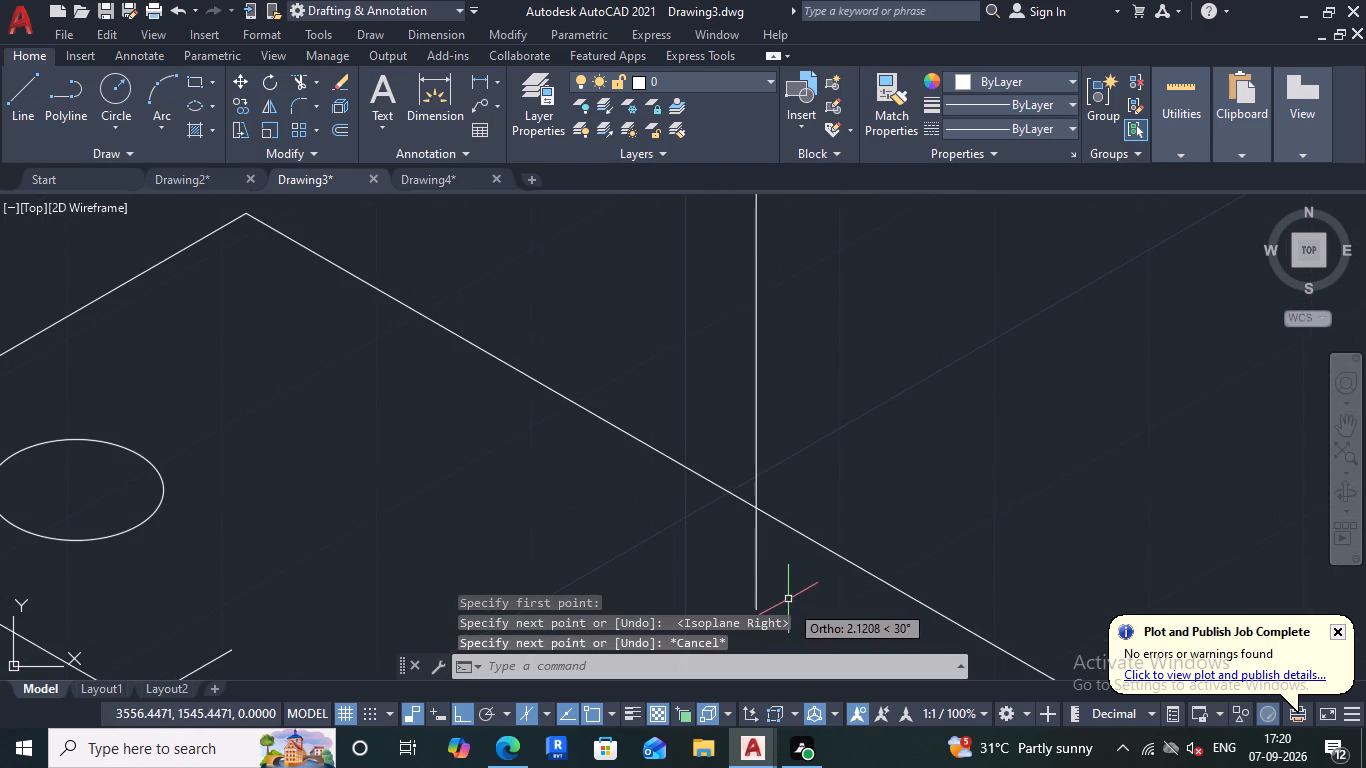
# Copy the vertical line 8 units backward along the 30° isometric axis, using its upper end as base point.
pyautogui.scroll(-2, 791, 483)
pyautogui.click(833, 413)
pyautogui.click(745, 359)
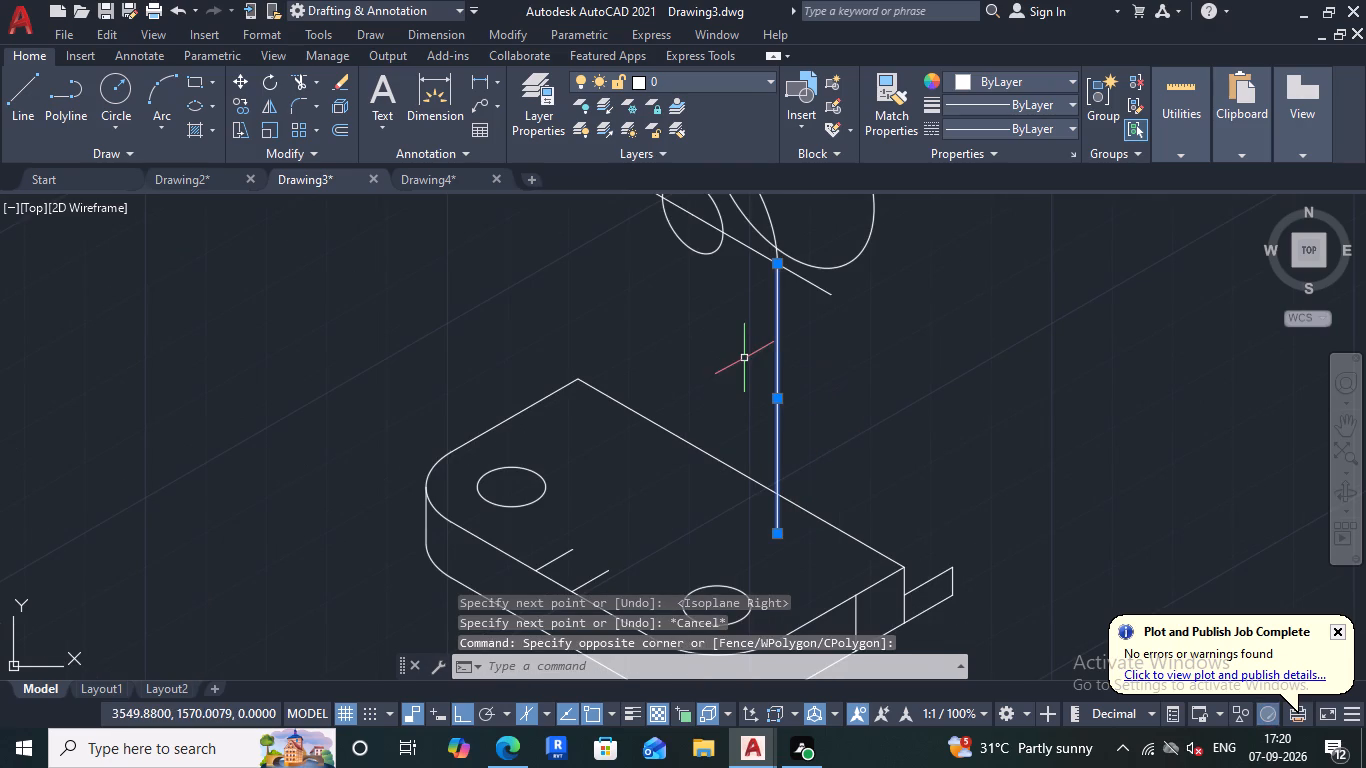
pyautogui.click(241, 105)
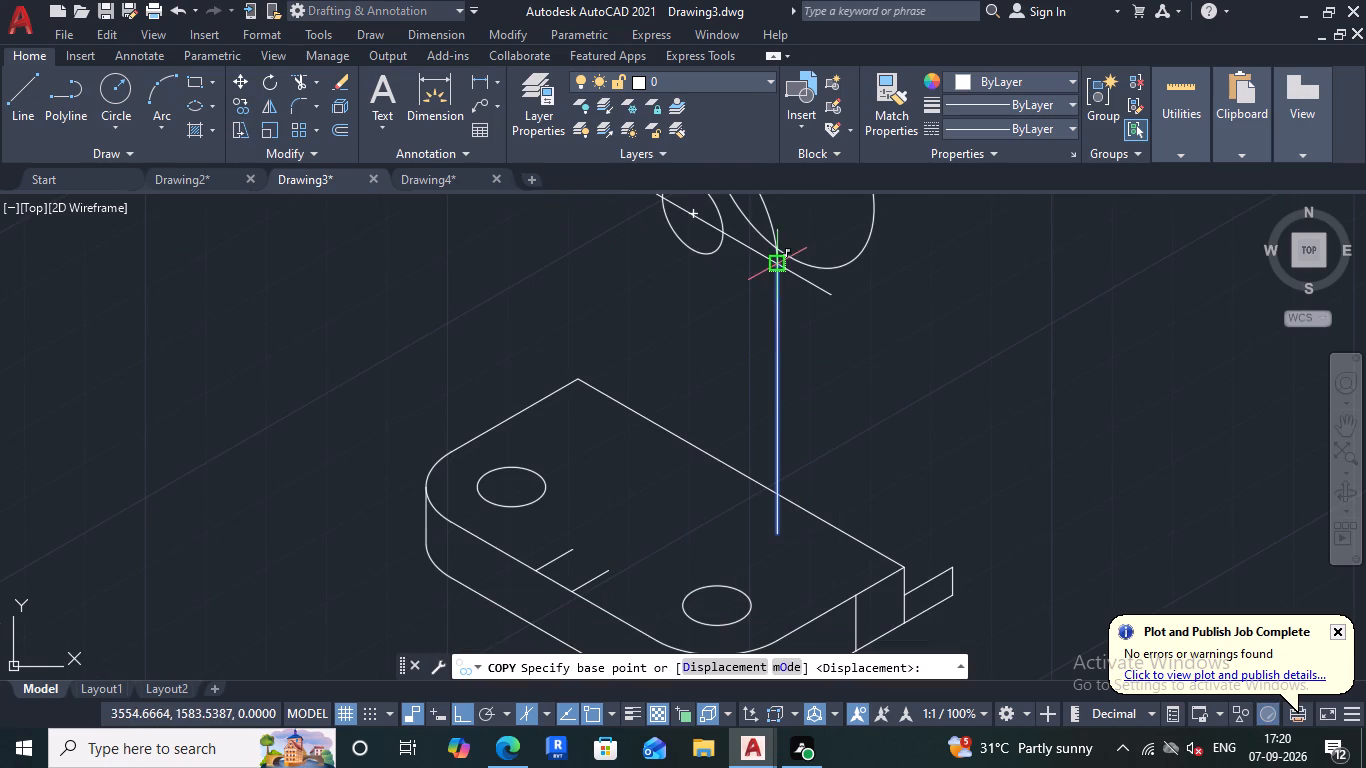
pyautogui.scroll(3, 784, 268)
pyautogui.click(743, 245)
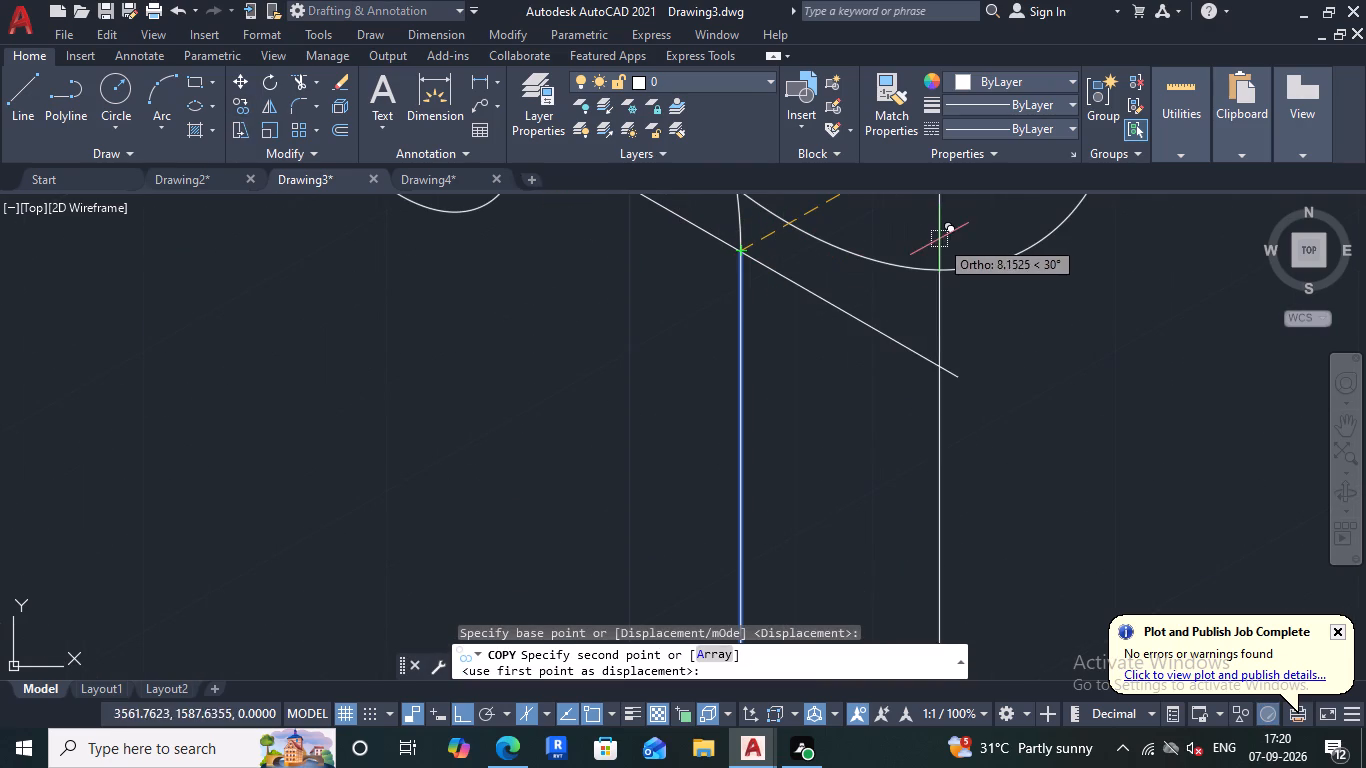
pyautogui.press('8')
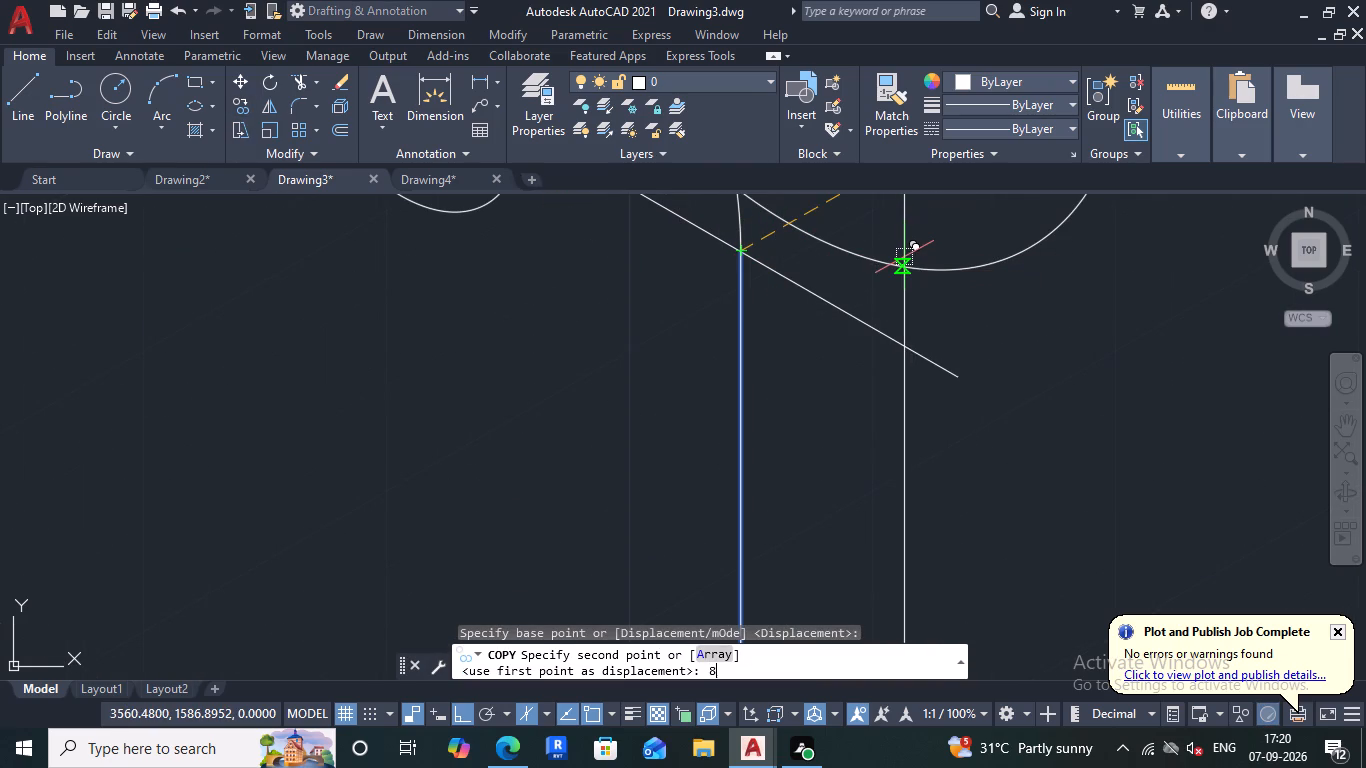
pyautogui.press('Return')
pyautogui.press('Escape')
# Extend the copied rear vertical line down to the base's rear top edge.
pyautogui.scroll(-1, 896, 286)
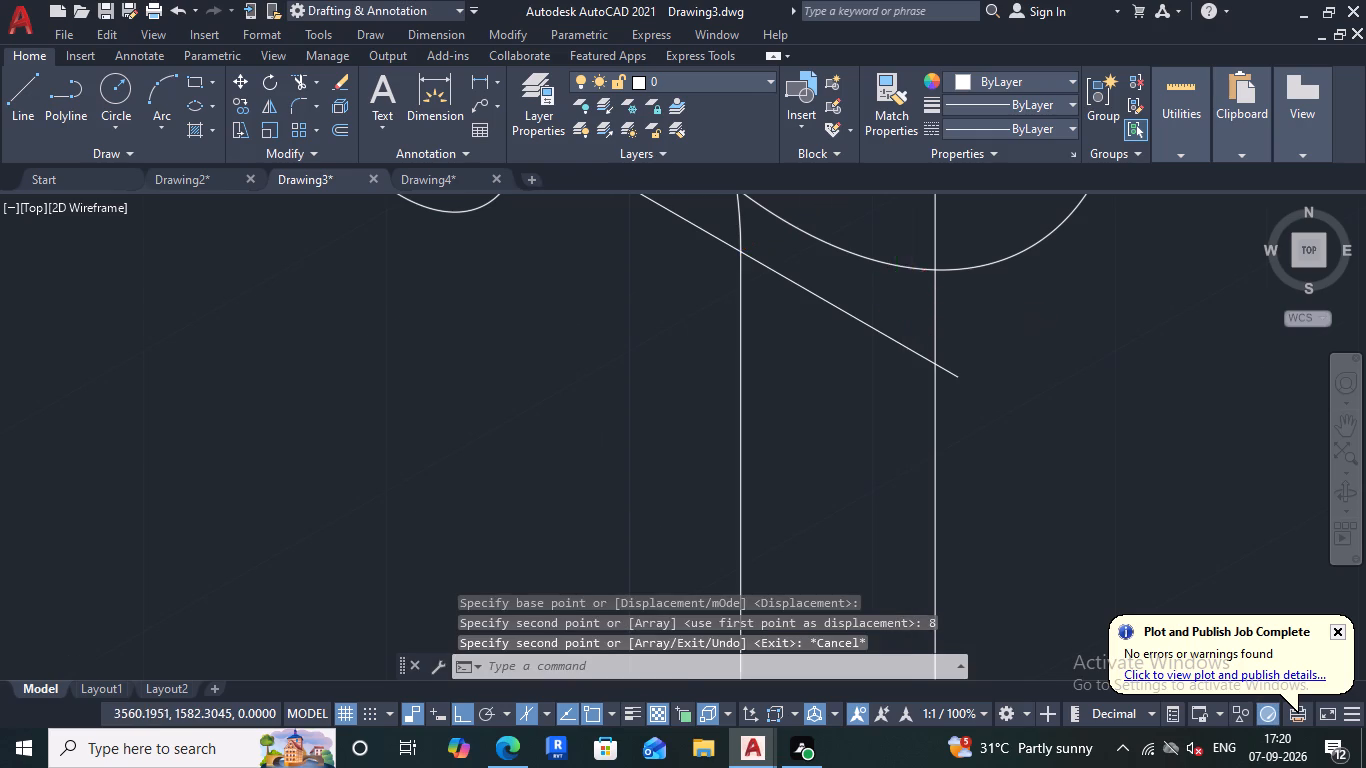
pyautogui.scroll(-2, 896, 286)
pyautogui.scroll(1, 944, 476)
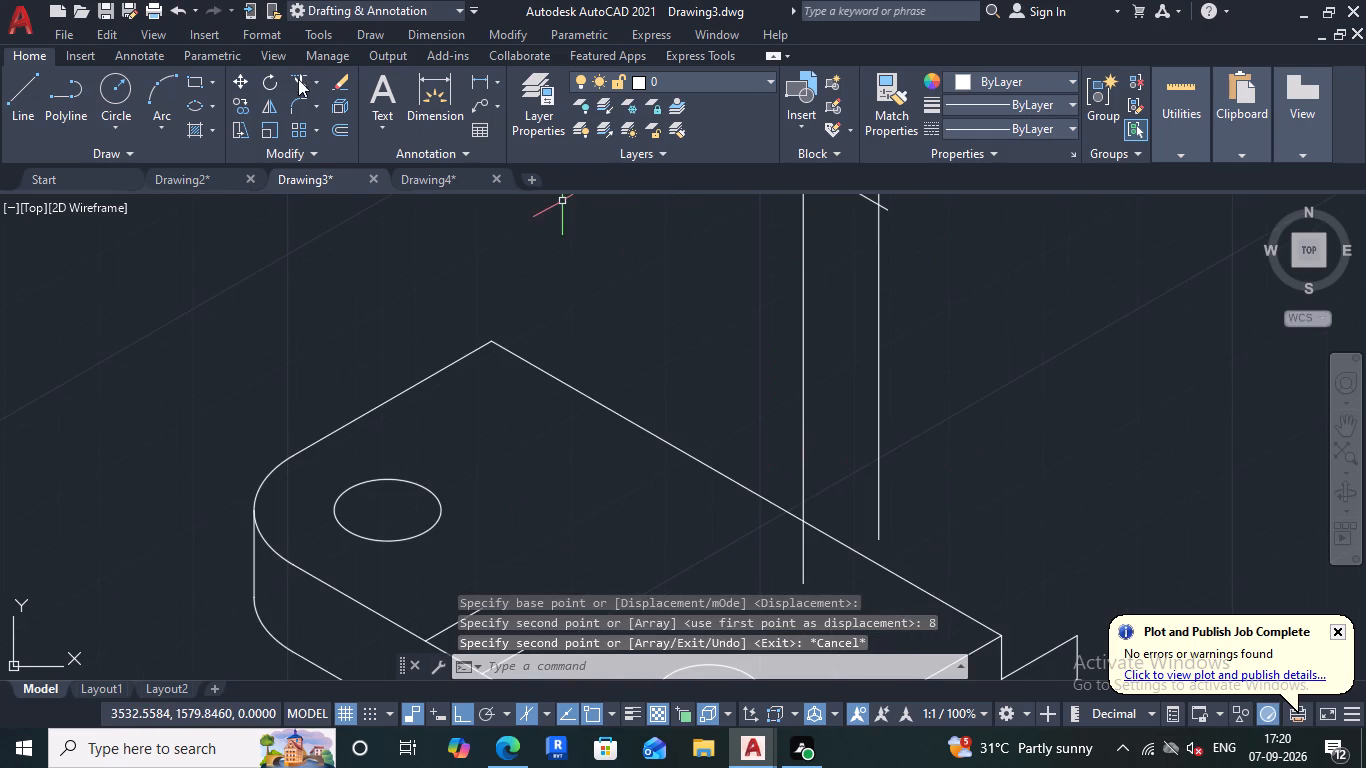
pyautogui.click(298, 79)
pyautogui.keyDown('shift'); pyautogui.click(876, 507); pyautogui.keyUp('shift')
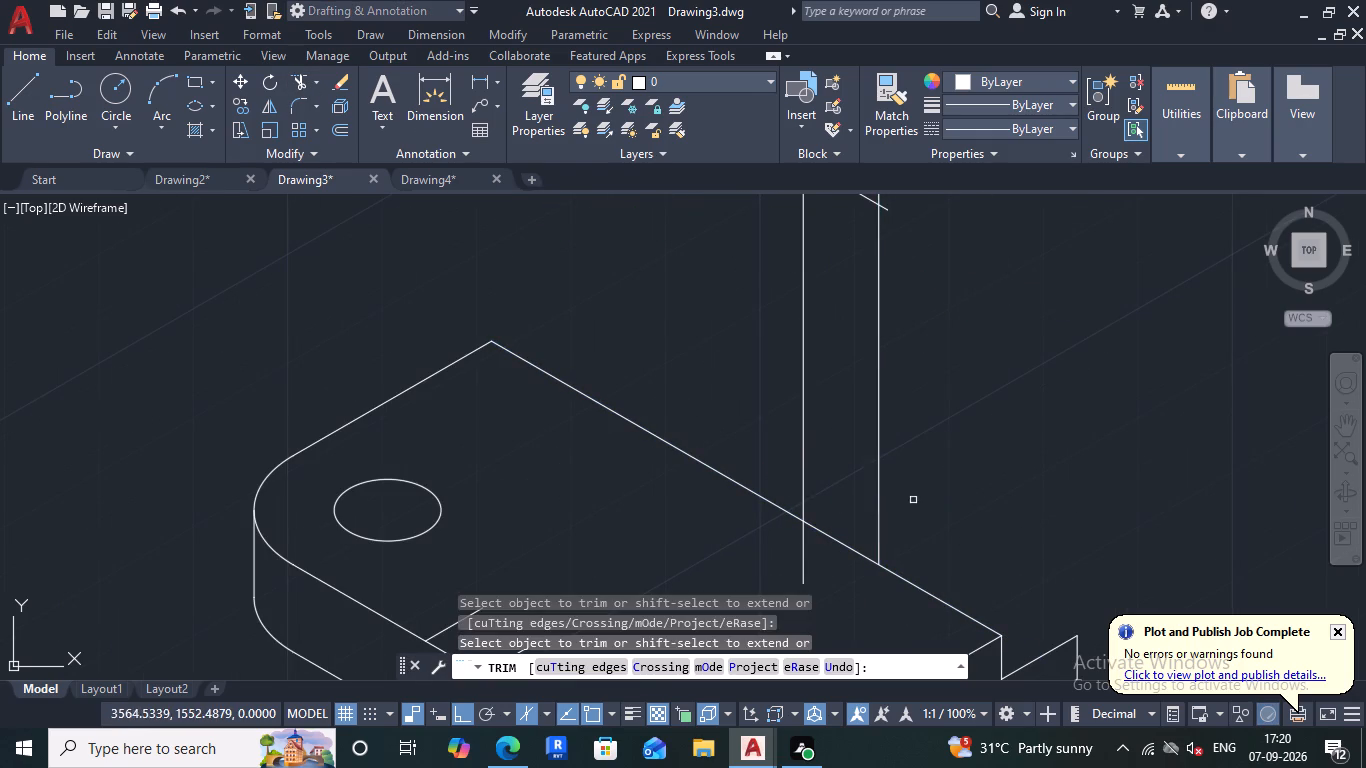
# Fillet the rear vertical line and the base's rear top edge with a radius of 9.
pyautogui.scroll(-1, 891, 478)
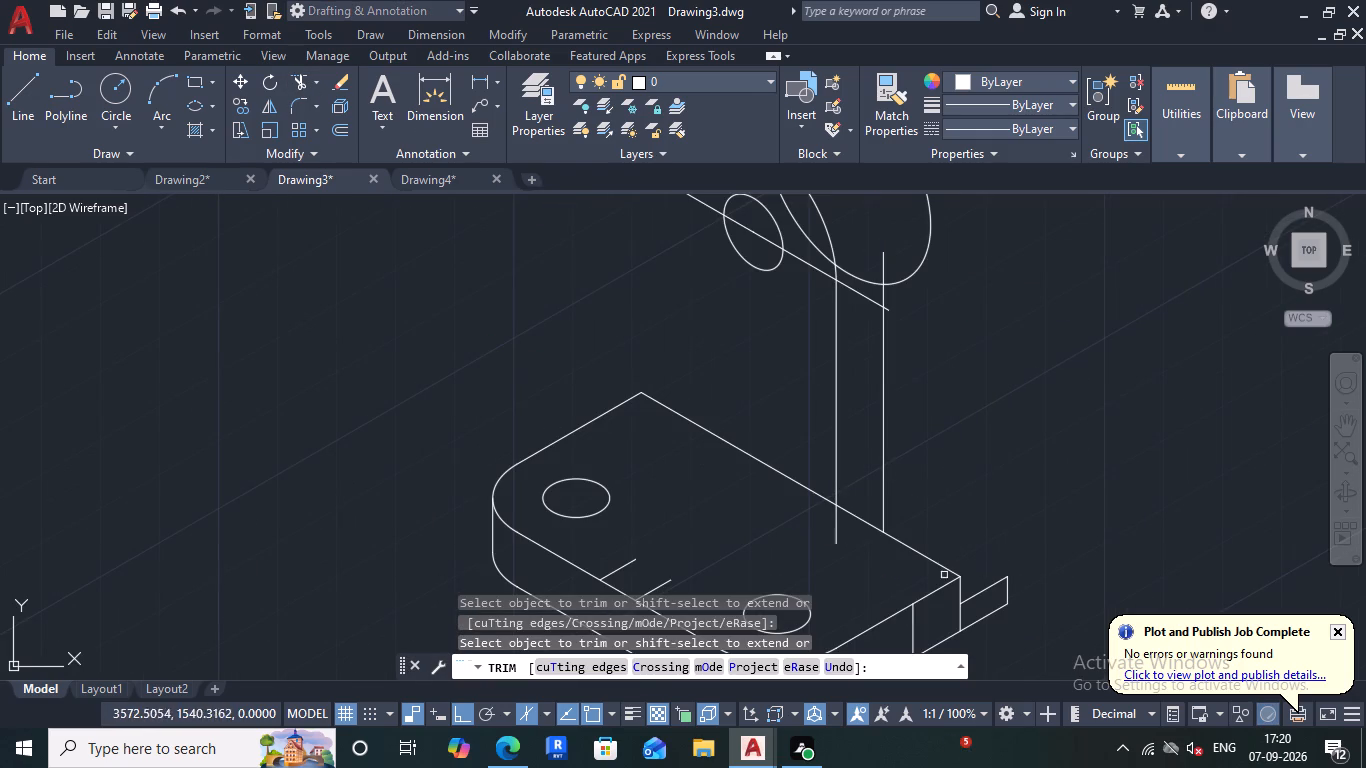
pyautogui.scroll(1, 889, 528)
pyautogui.click(304, 99)
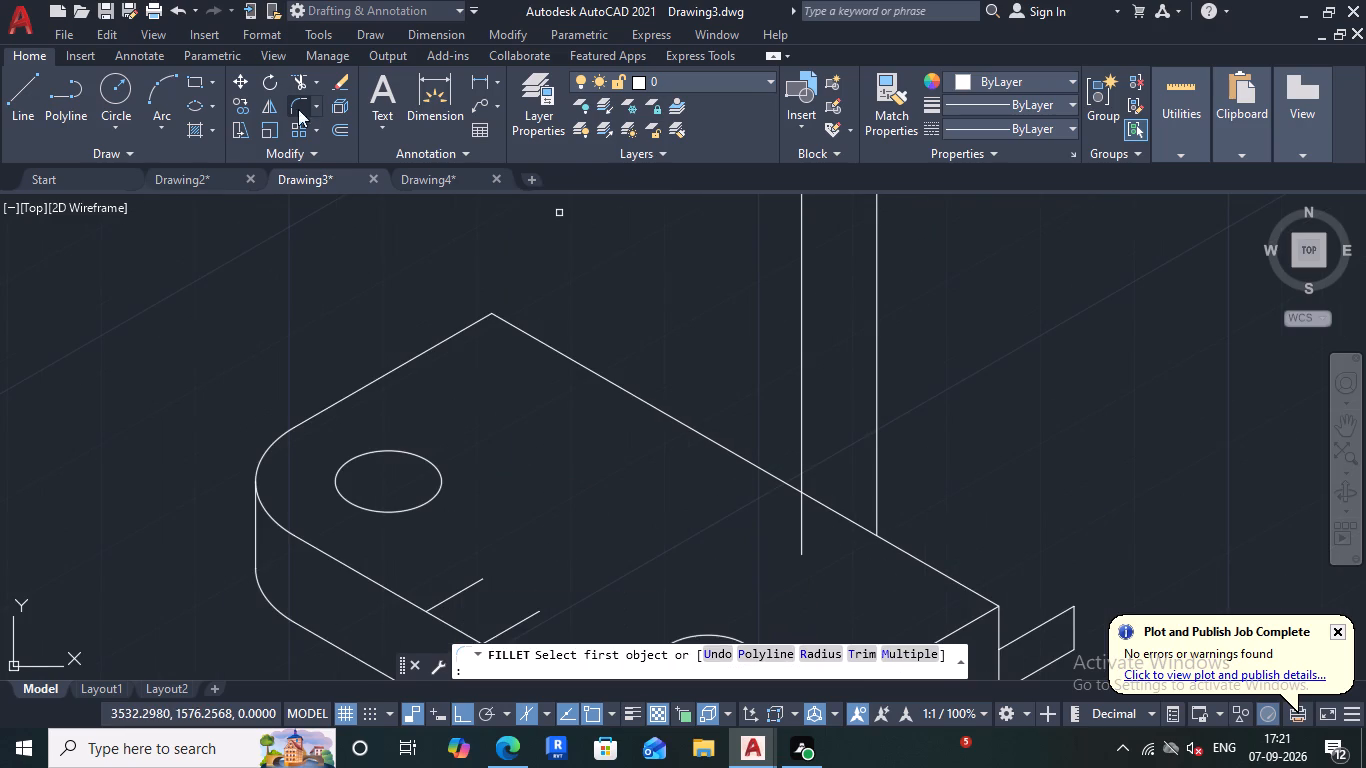
pyautogui.click(823, 654)
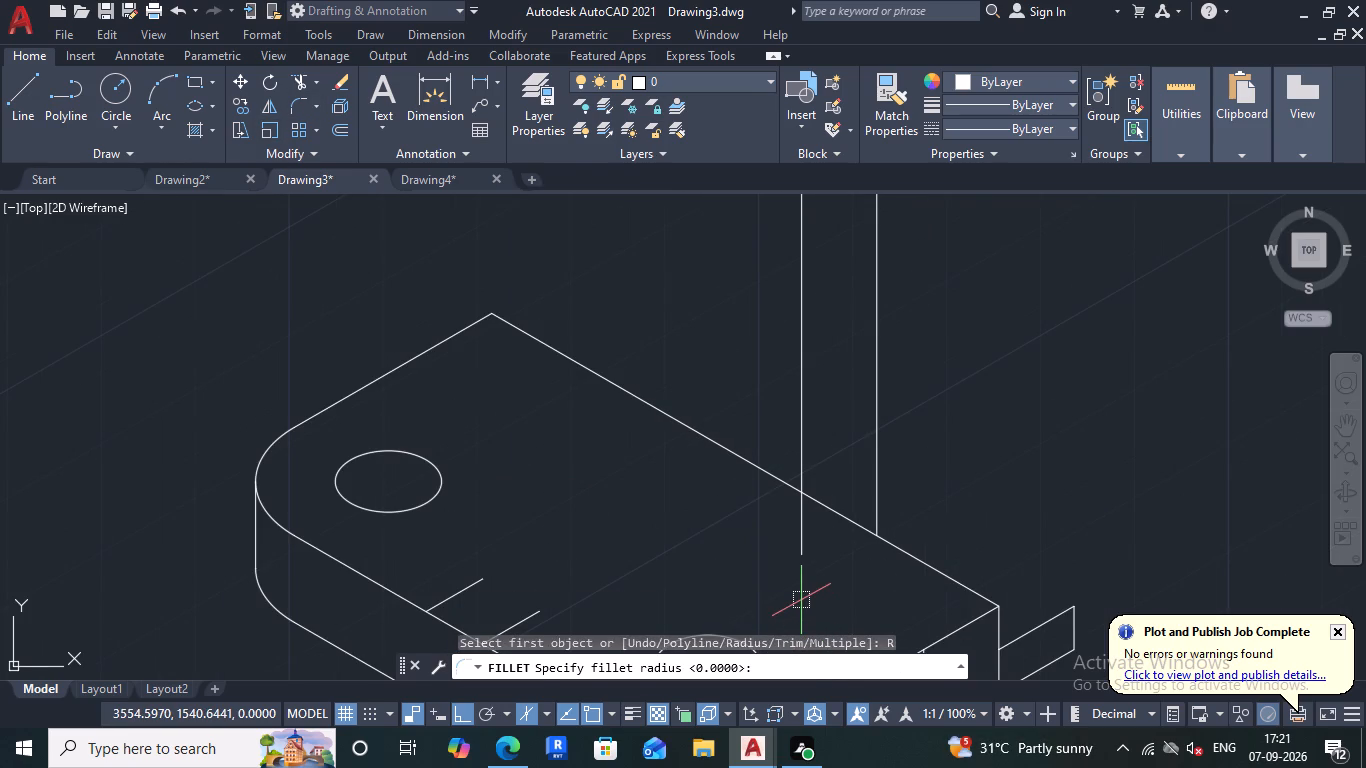
pyautogui.press('9')
pyautogui.press('Return')
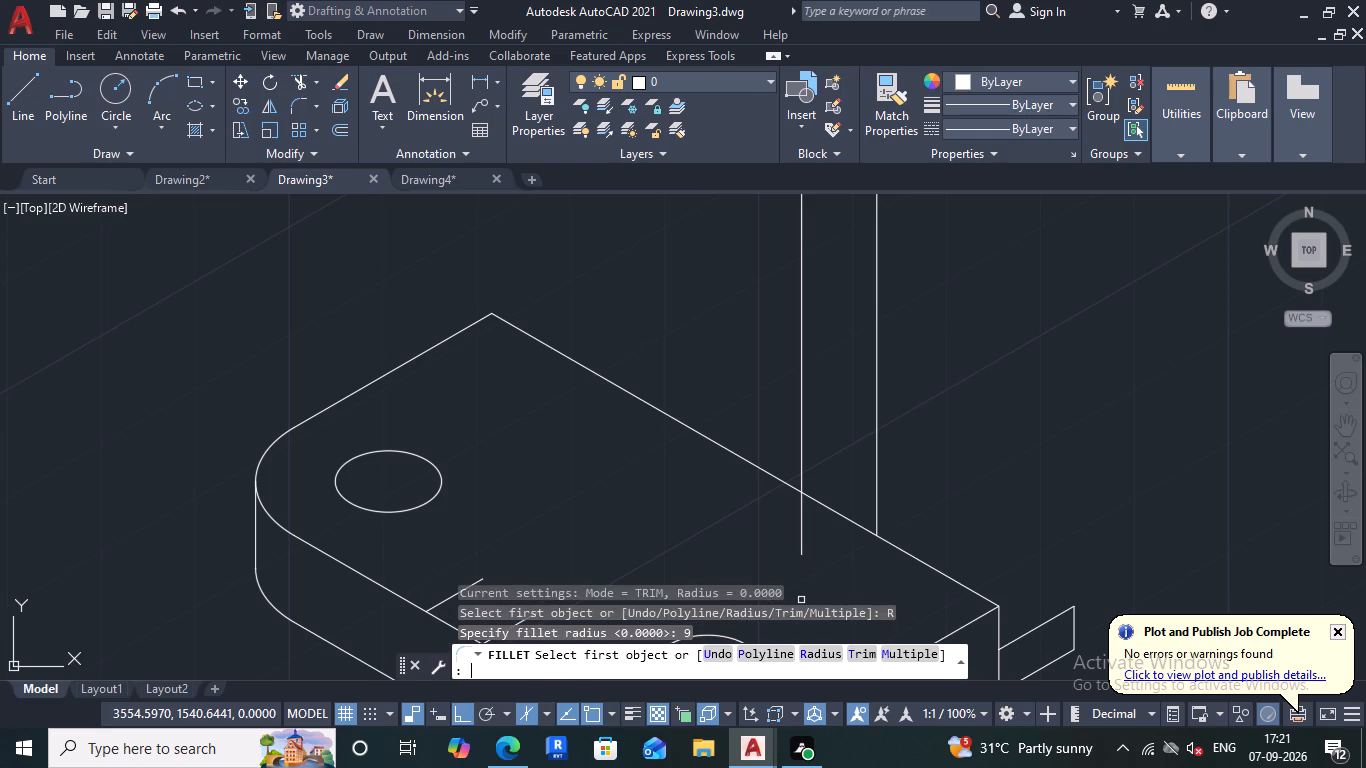
pyautogui.click(878, 507)
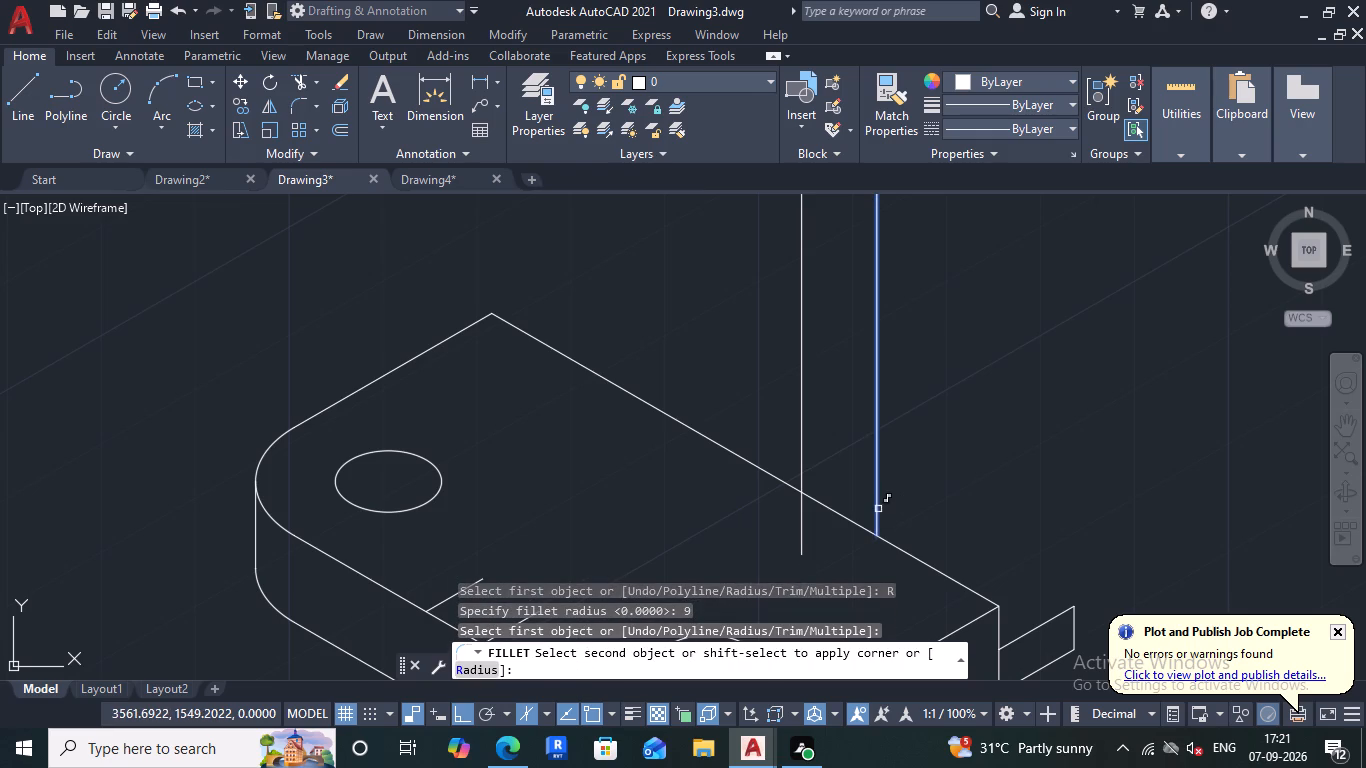
pyautogui.click(918, 561)
# Copy the fillet arc and adjoining short base edge from the base's rear corner to the upper end of the short vertical line in front.
pyautogui.scroll(-2, 884, 527)
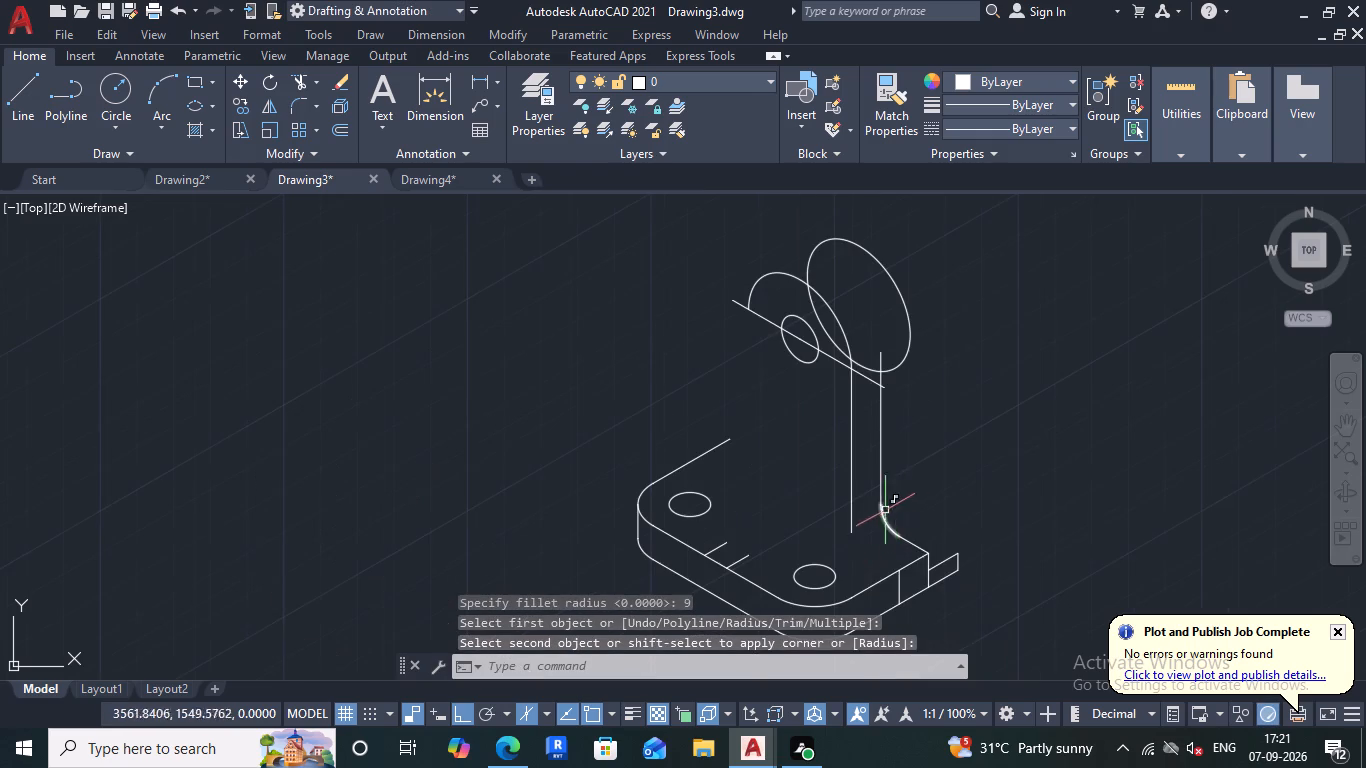
pyautogui.scroll(2, 894, 556)
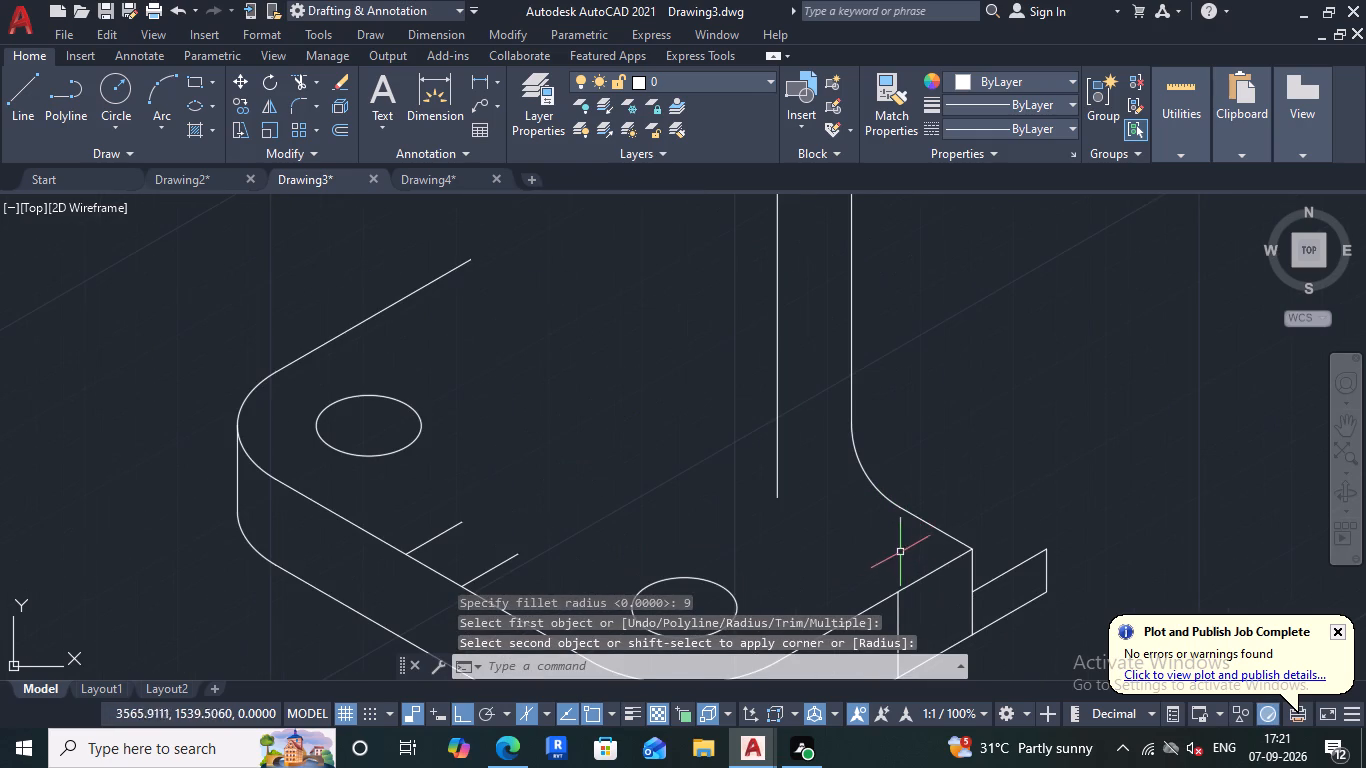
pyautogui.click(904, 531)
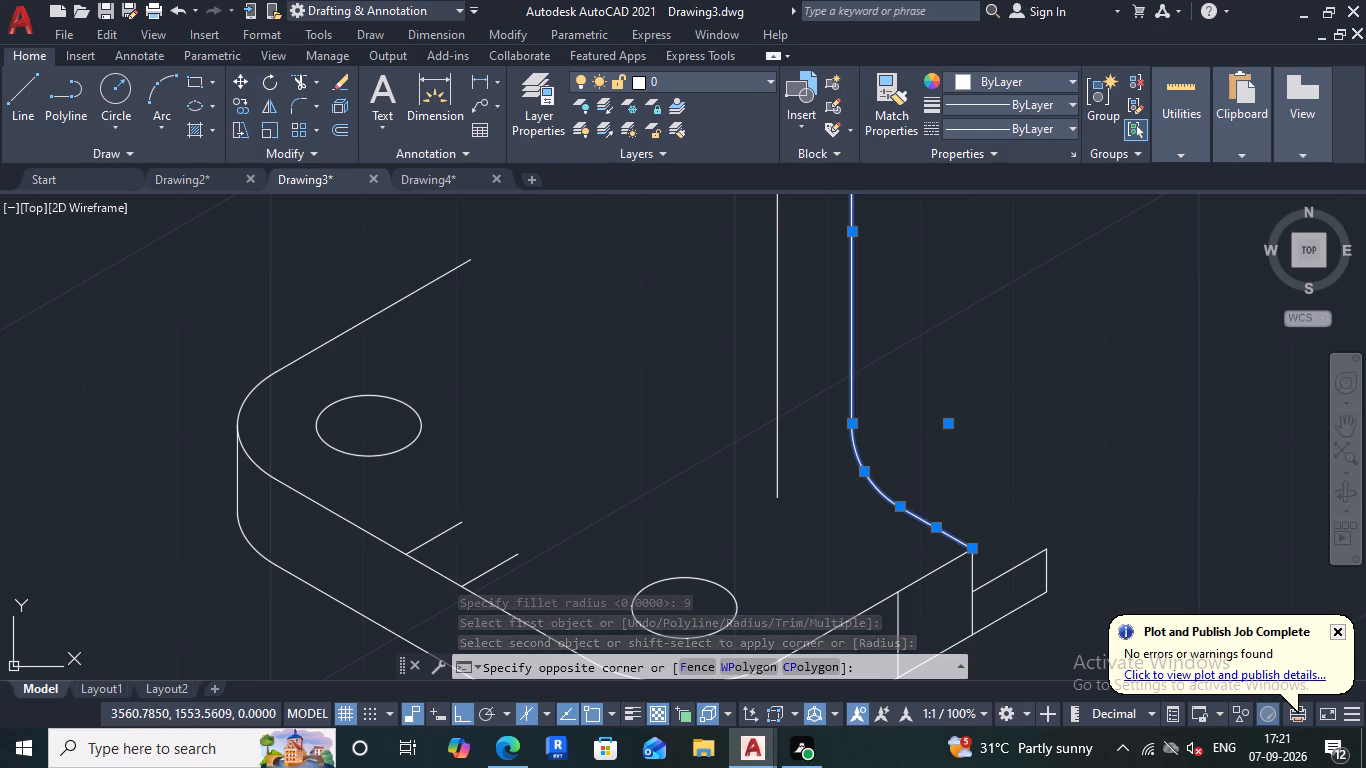
pyautogui.click(843, 404)
pyautogui.scroll(-2, 884, 441)
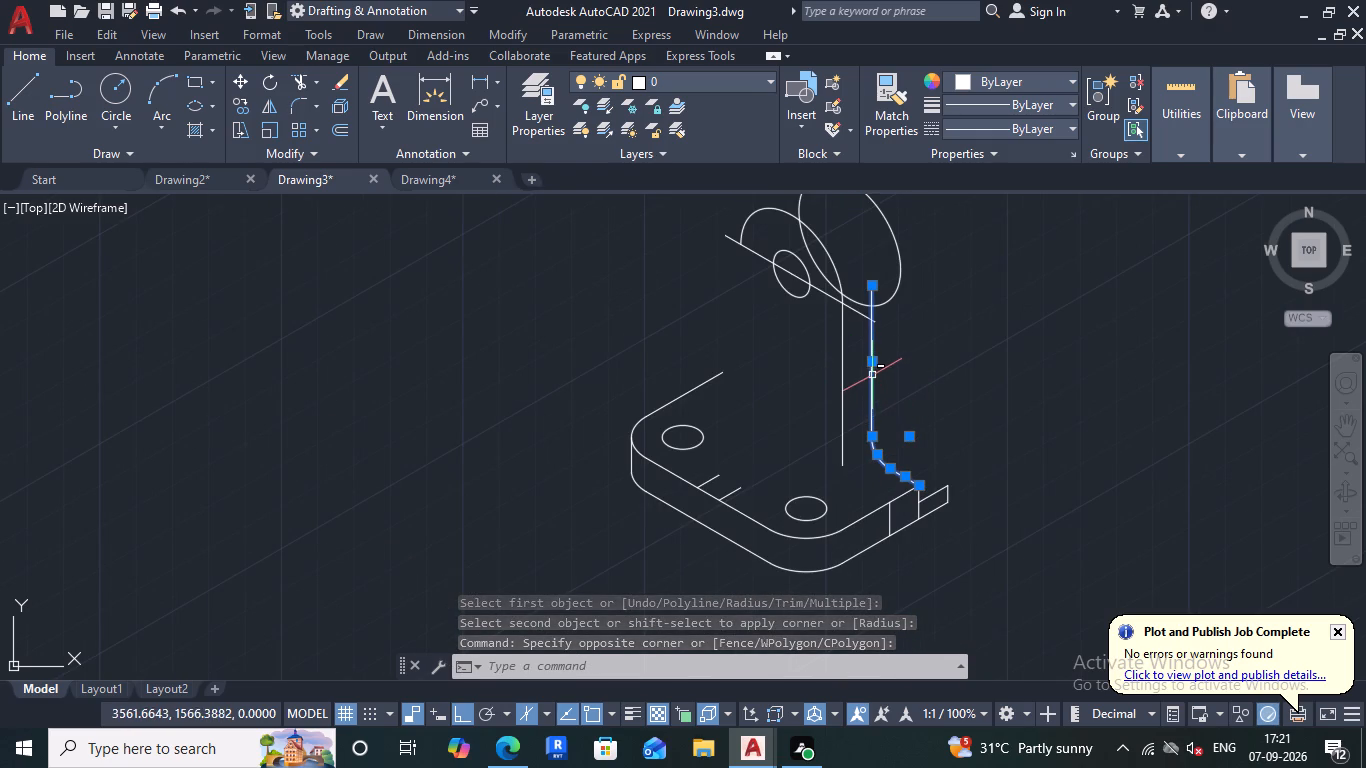
pyautogui.keyDown('shift'); pyautogui.click(871, 369); pyautogui.keyUp('shift')
pyautogui.scroll(2, 890, 446)
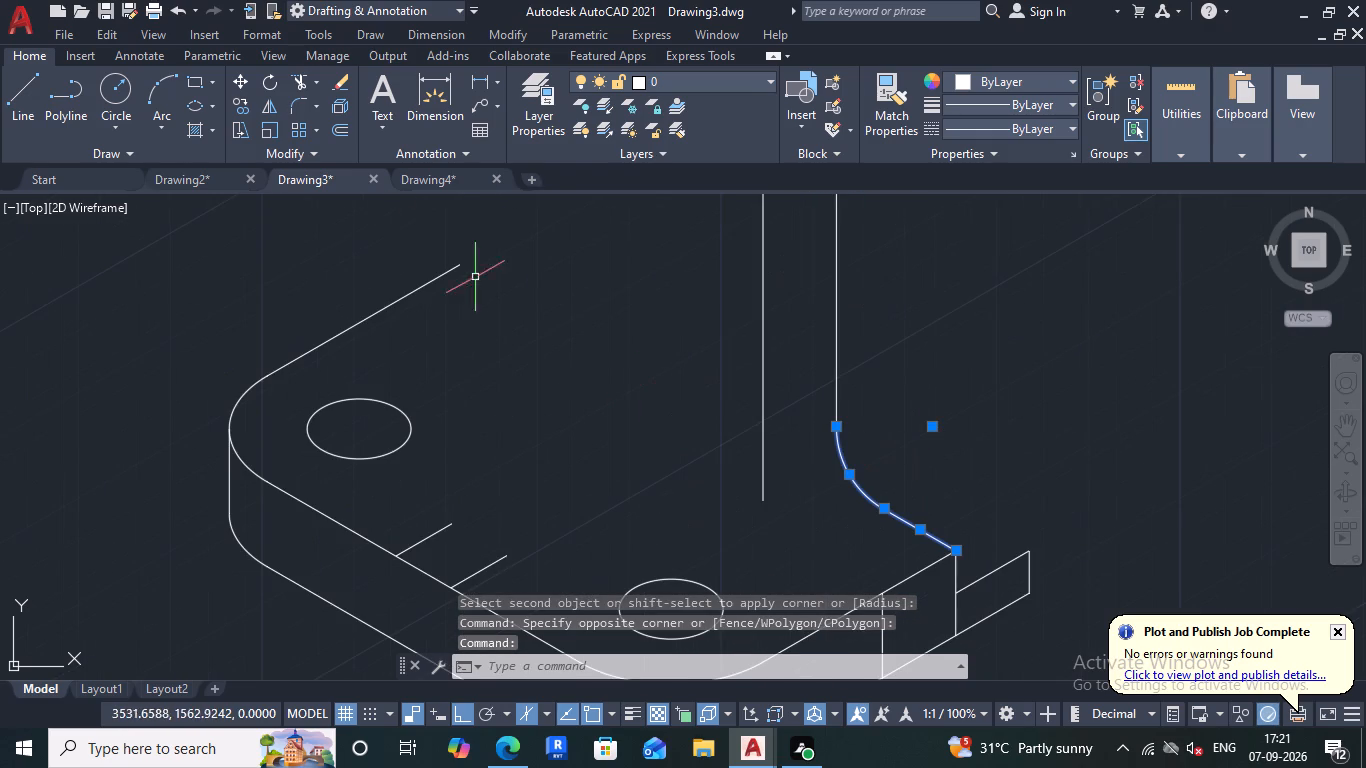
pyautogui.click(241, 110)
pyautogui.scroll(1, 849, 513)
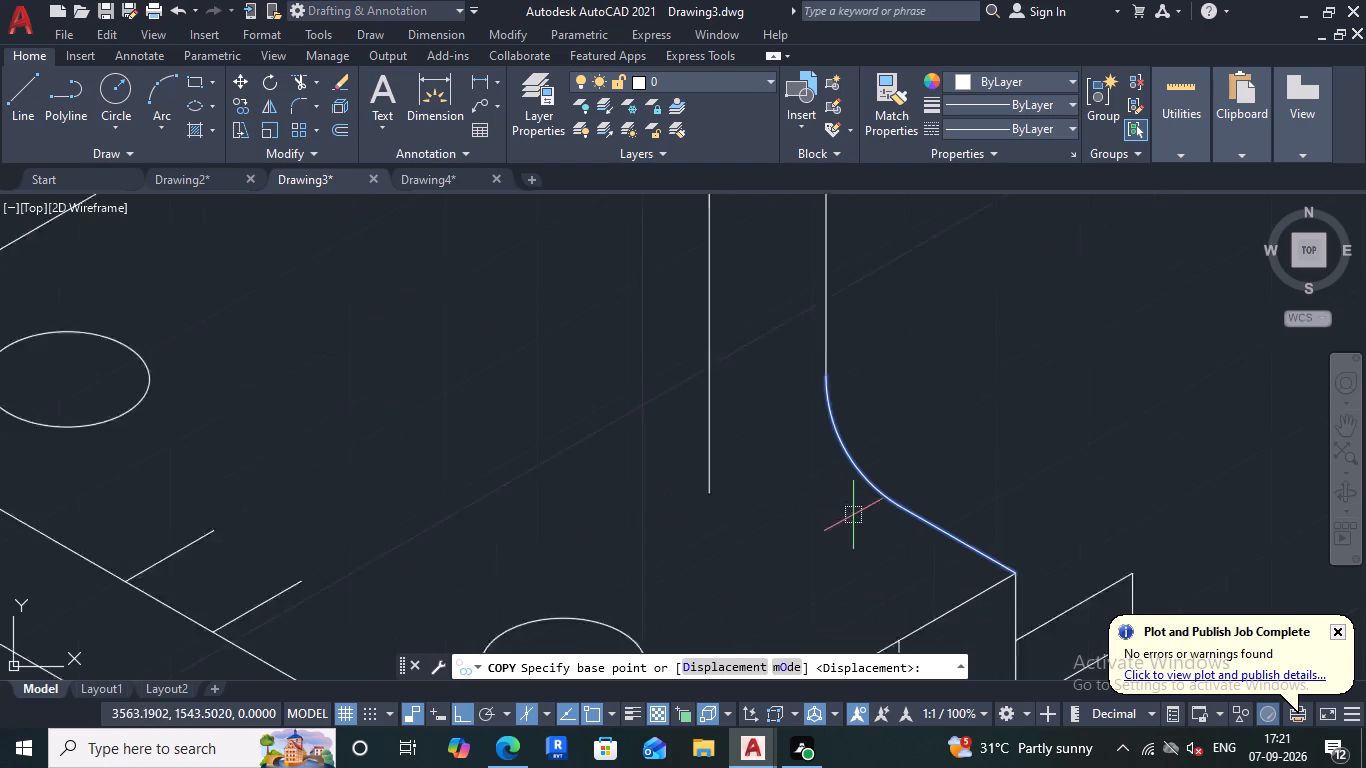
pyautogui.scroll(1, 853, 515)
pyautogui.scroll(-3, 962, 480)
pyautogui.scroll(2, 977, 477)
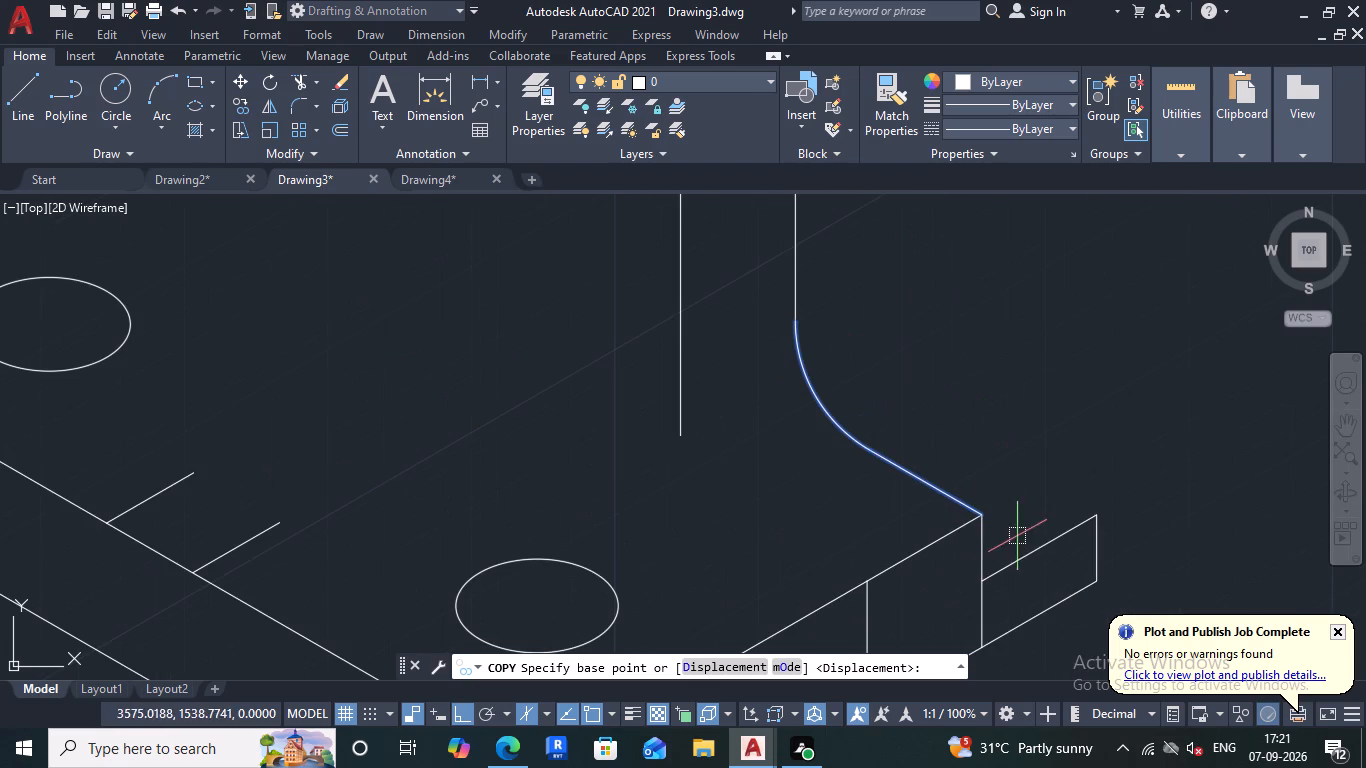
pyautogui.click(980, 514)
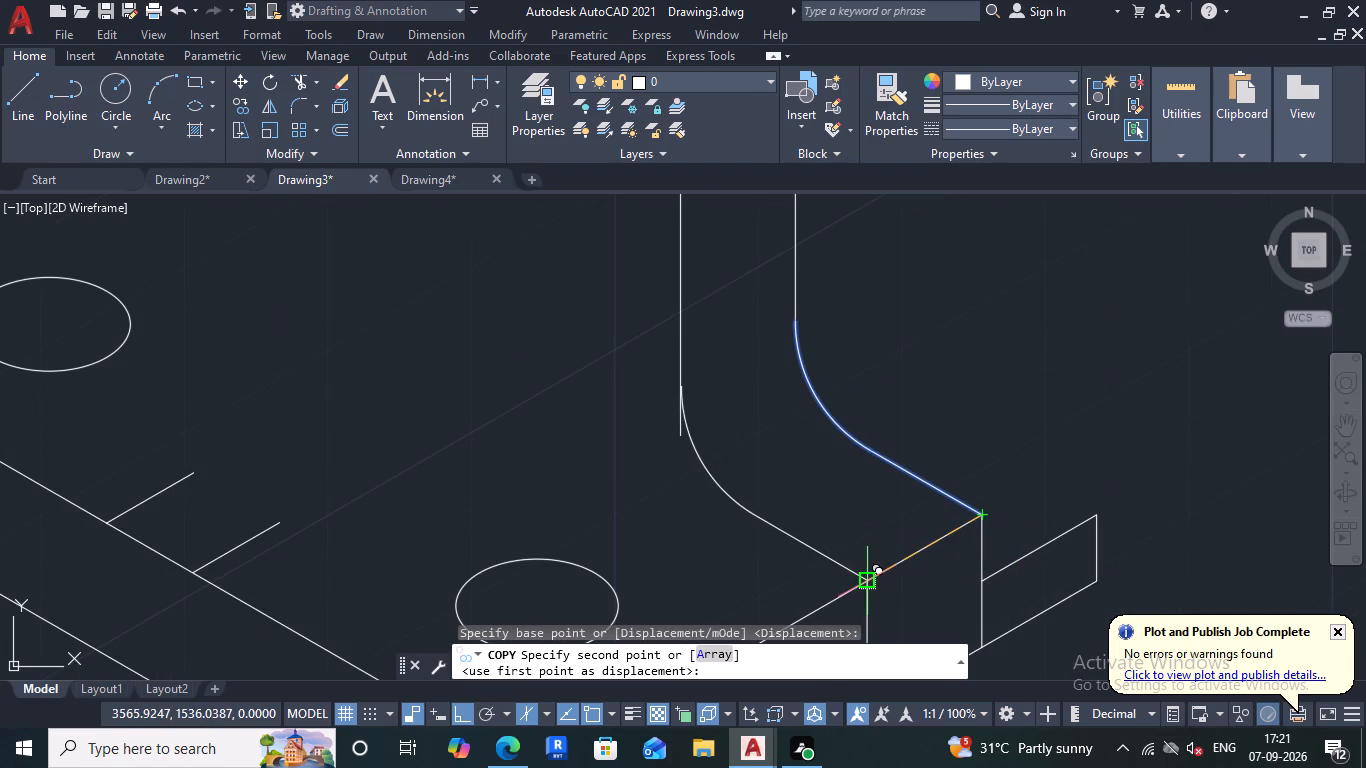
pyautogui.click(863, 583)
pyautogui.scroll(2, 568, 369)
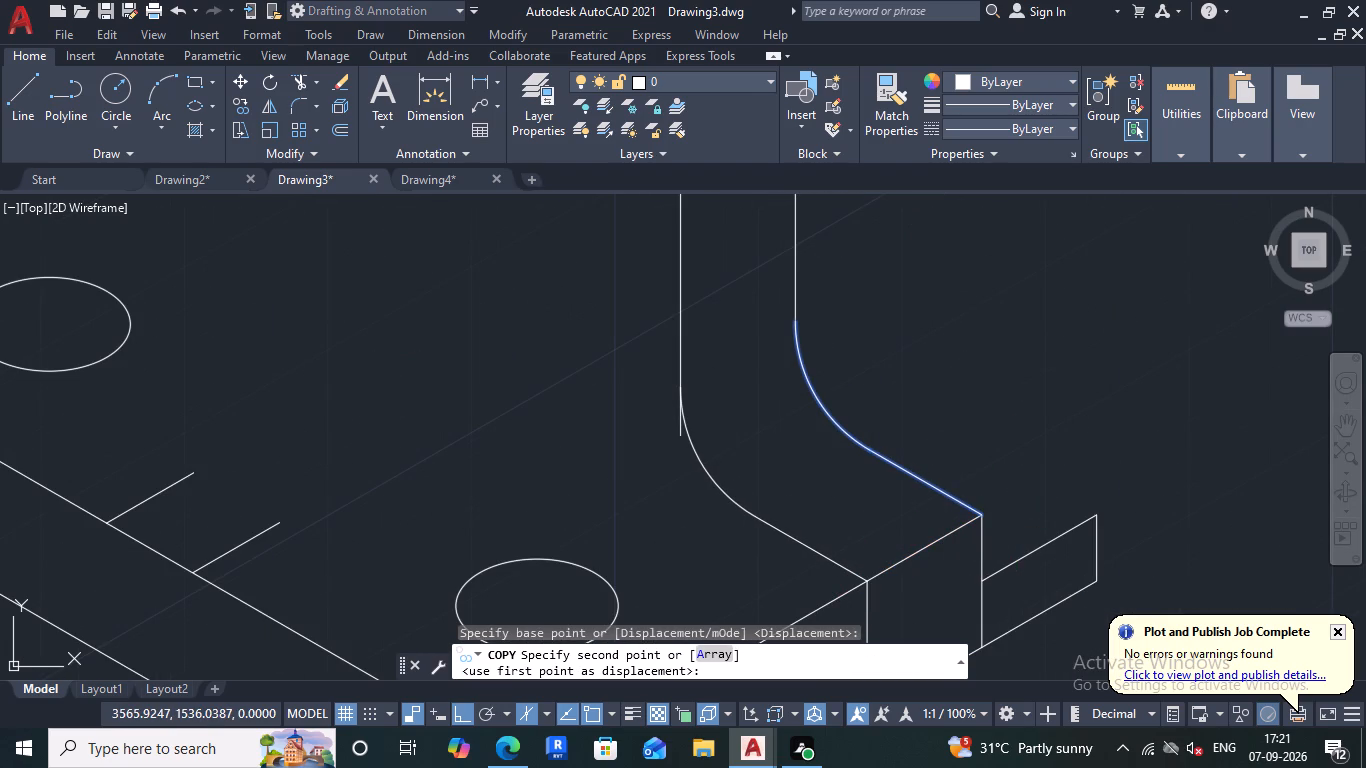
pyautogui.scroll(-2, 325, 57)
pyautogui.scroll(-1, 145, 141)
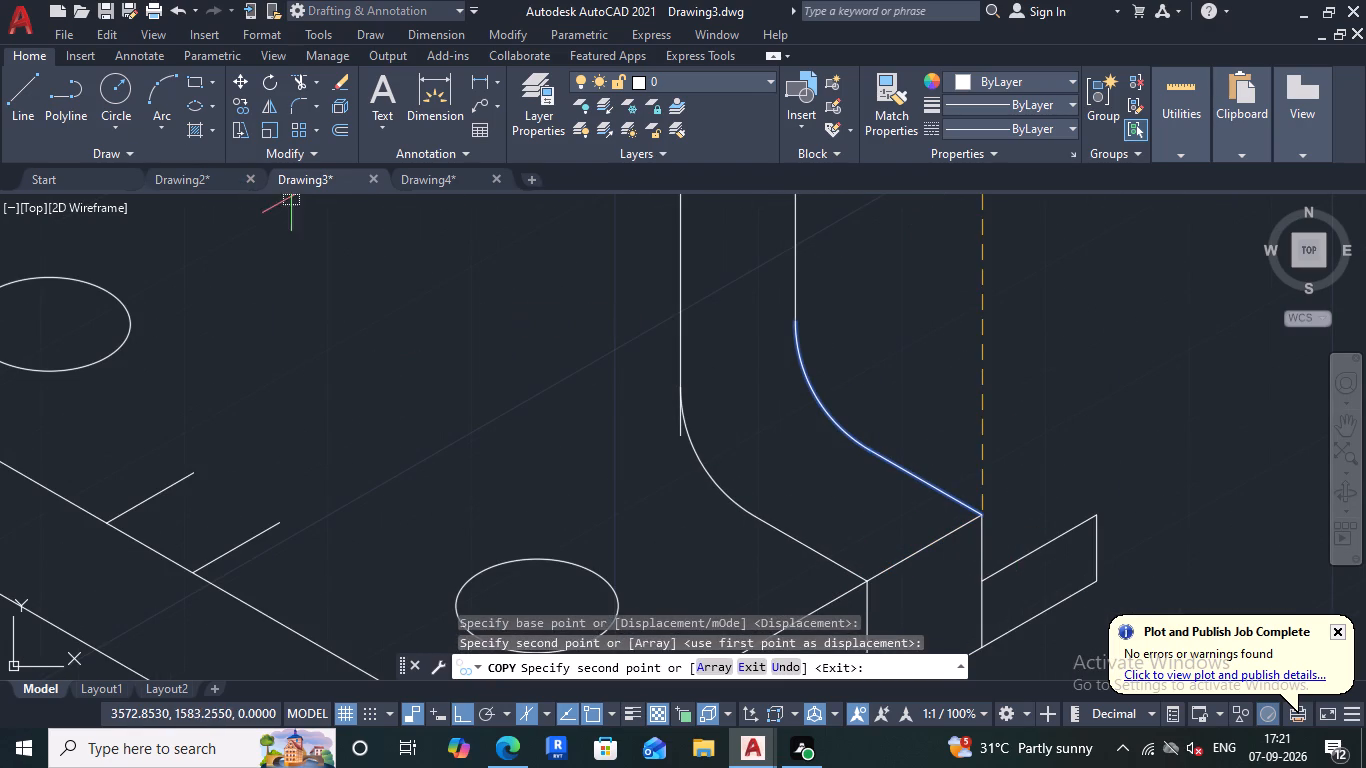
pyautogui.scroll(-1, 588, 429)
pyautogui.scroll(-2, 795, 536)
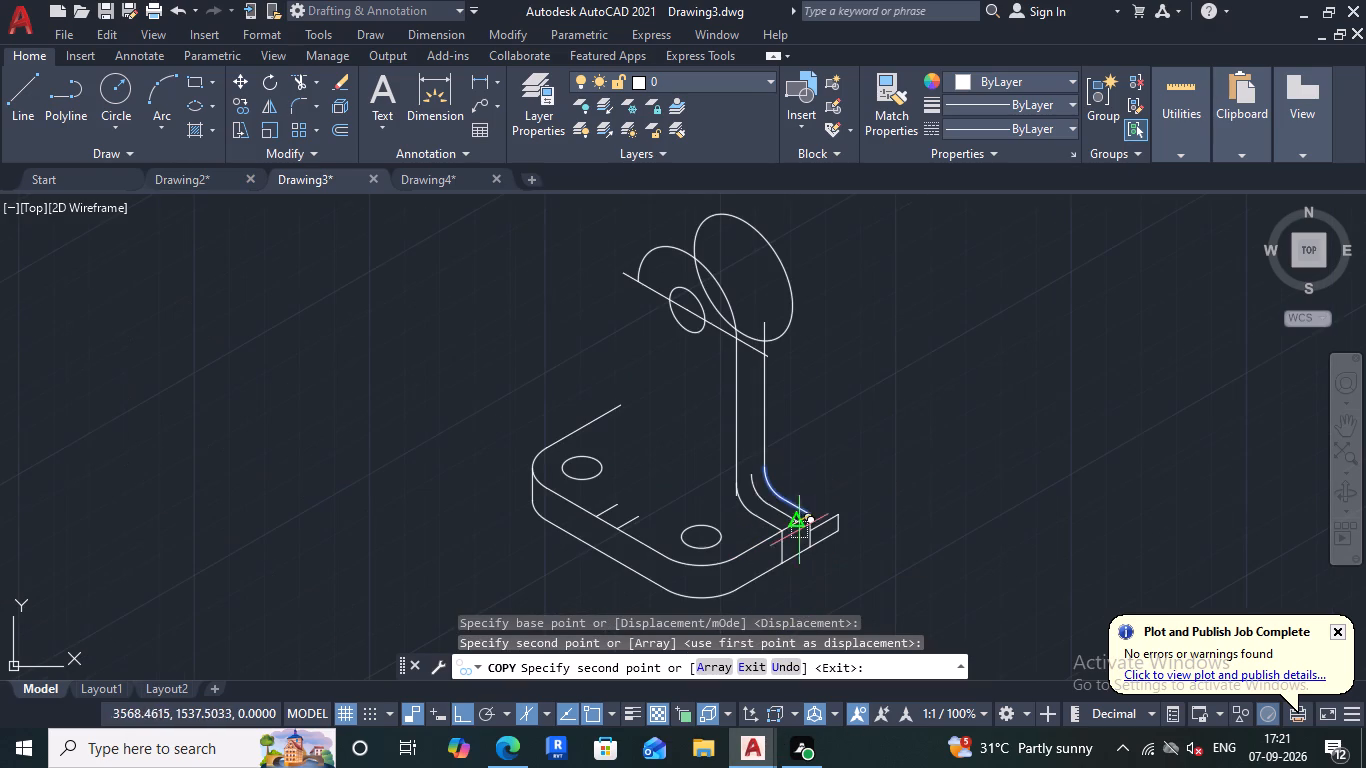
pyautogui.press('Escape')
# Erase the front vertical line that overruns the copied fillet arc.
pyautogui.scroll(2, 742, 481)
pyautogui.click(731, 389)
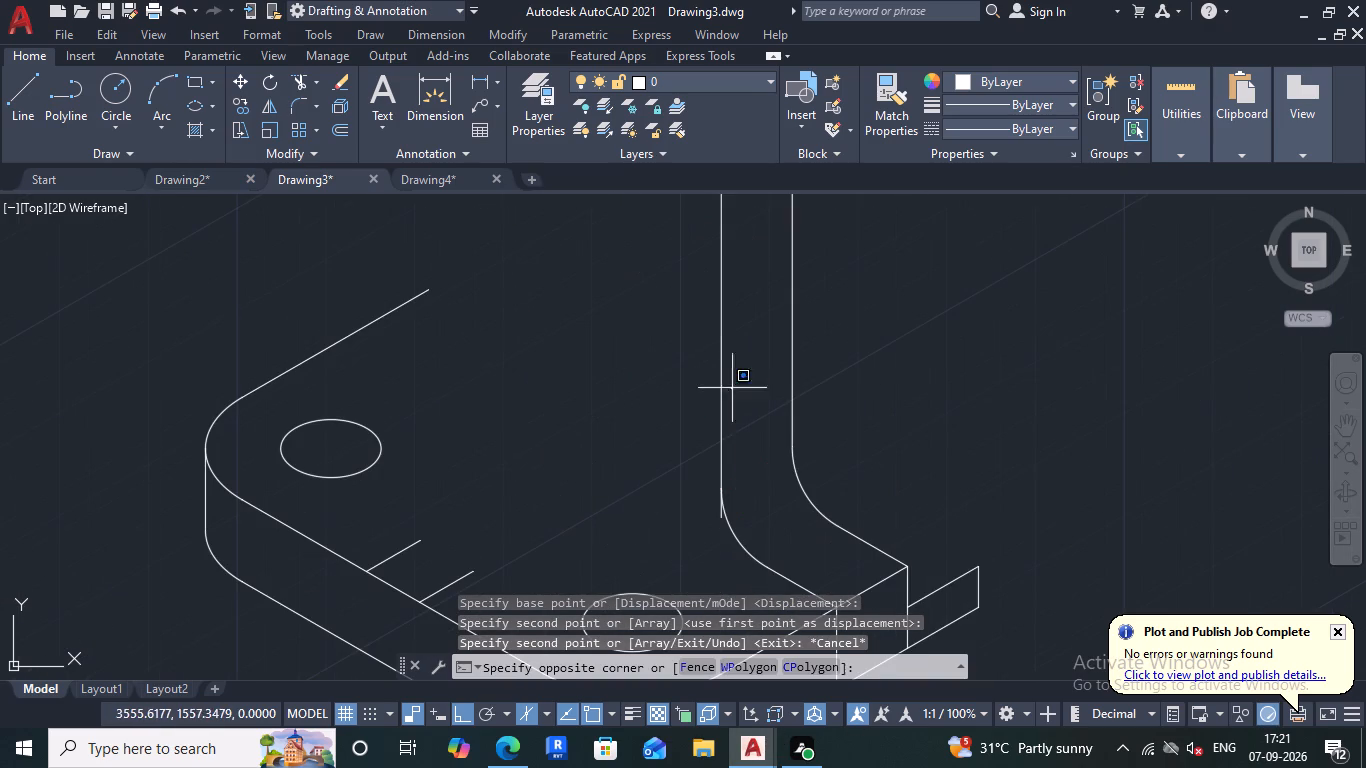
pyautogui.click(647, 368)
pyautogui.press('Delete')
# Copy the rear vertical line 8 units forward along the isometric axis to meet the front fillet arc.
pyautogui.scroll(-2, 785, 440)
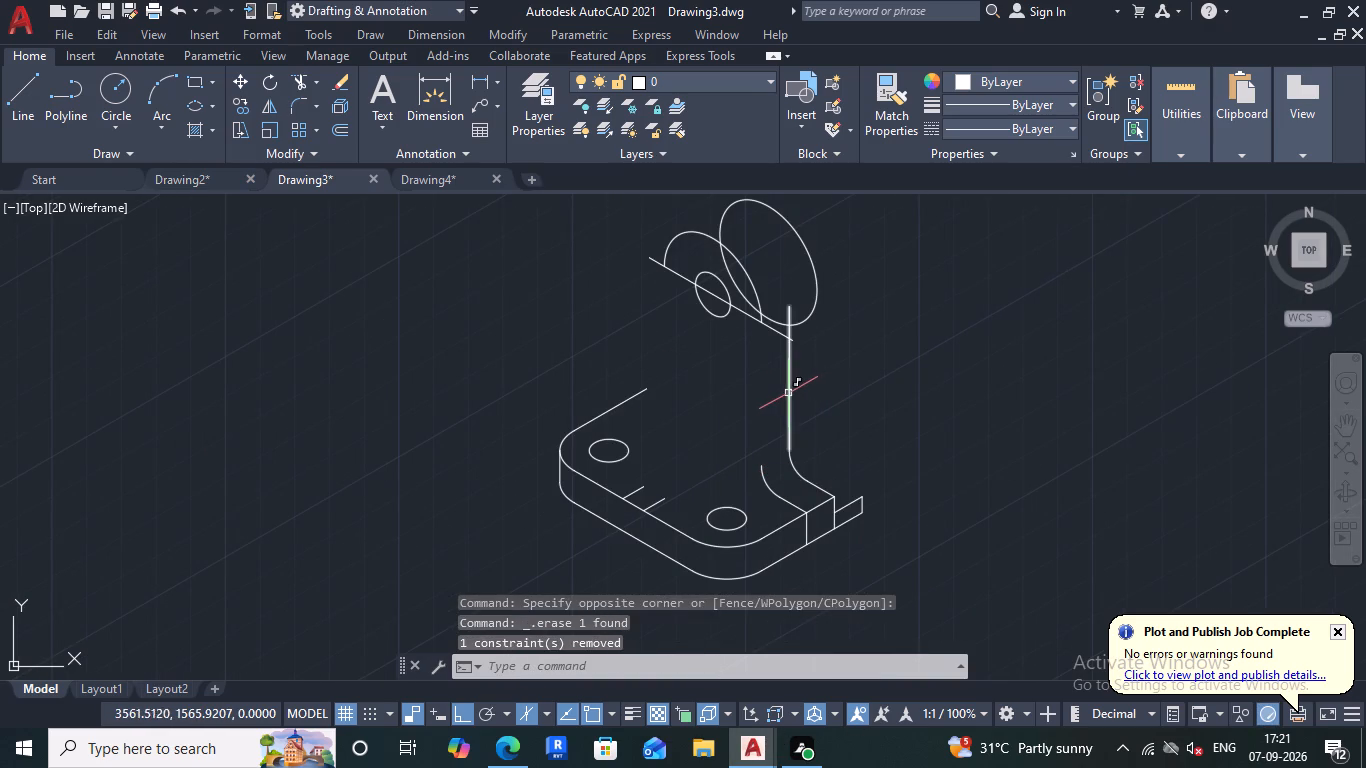
pyautogui.click(788, 392)
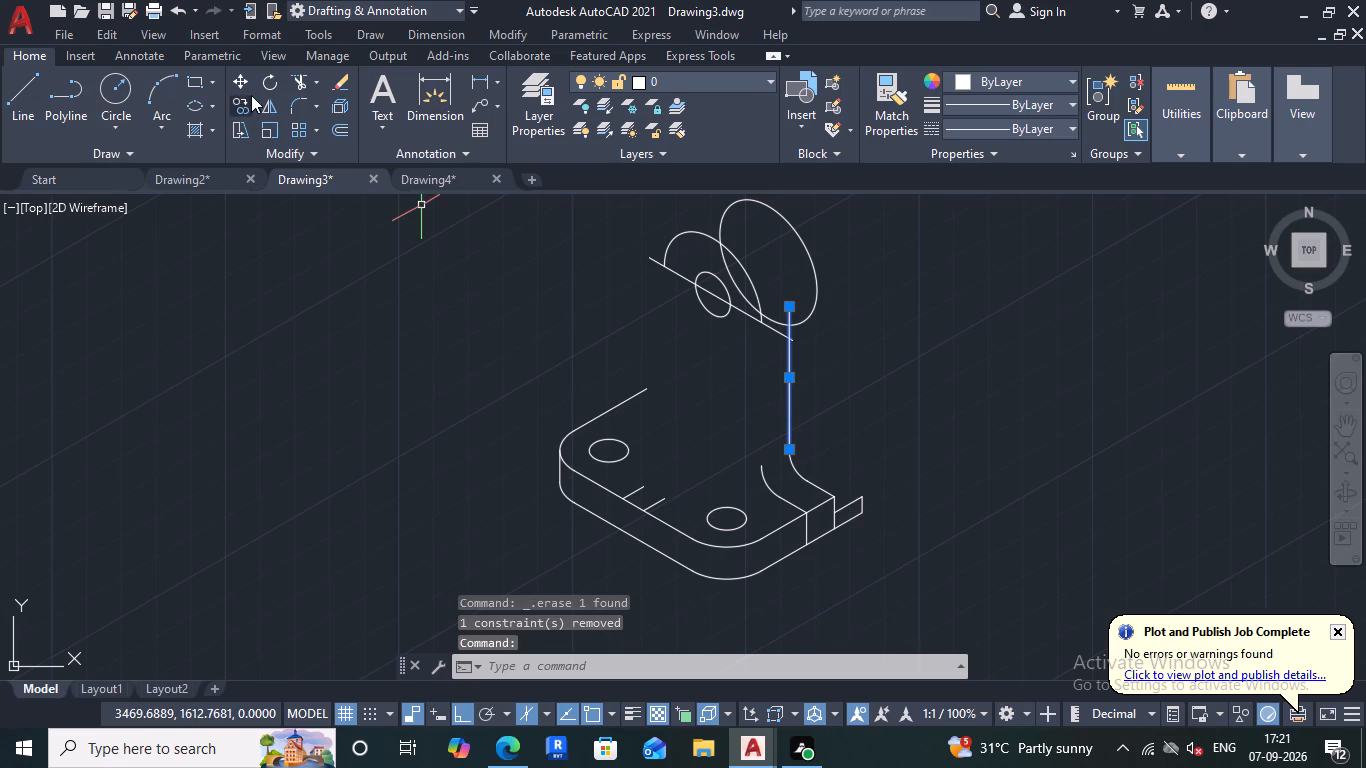
pyautogui.click(242, 106)
pyautogui.scroll(2, 742, 437)
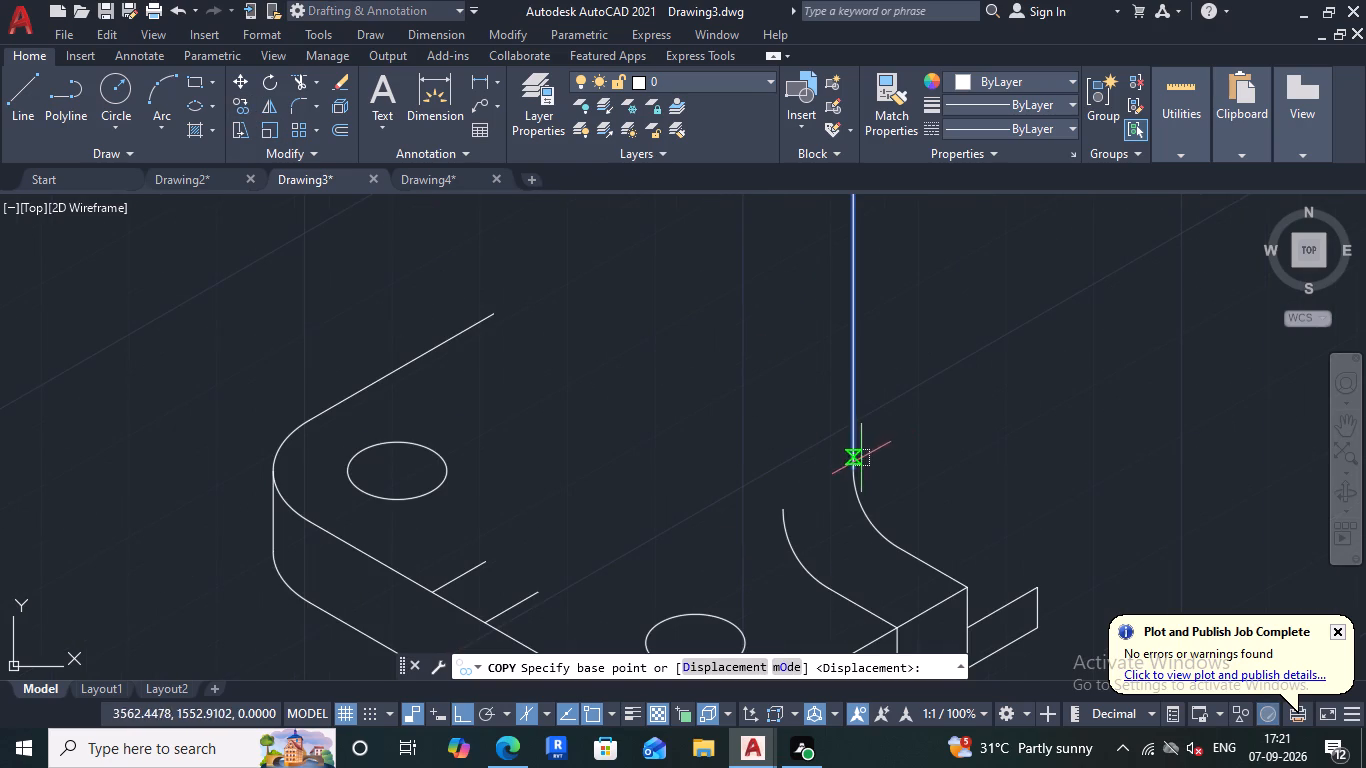
pyautogui.click(848, 465)
pyautogui.press('8')
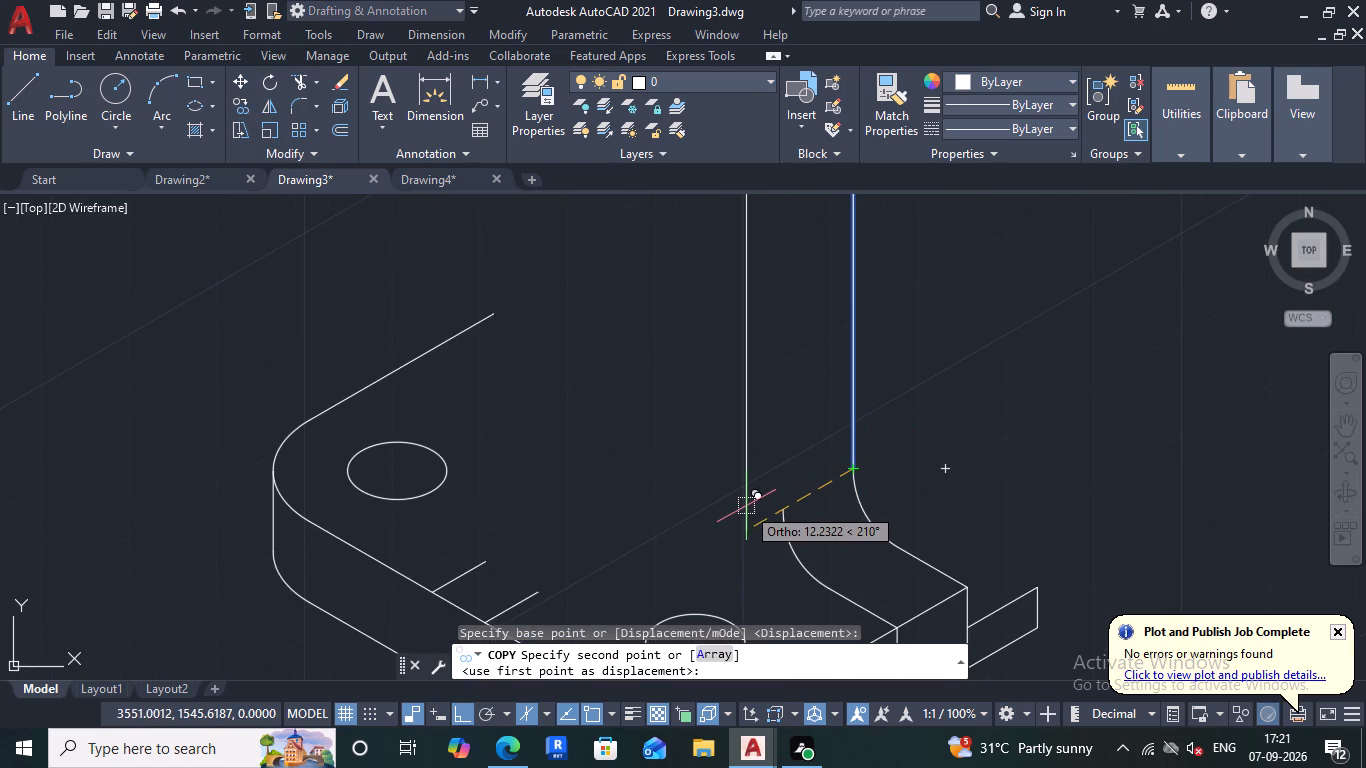
pyautogui.press('Return')
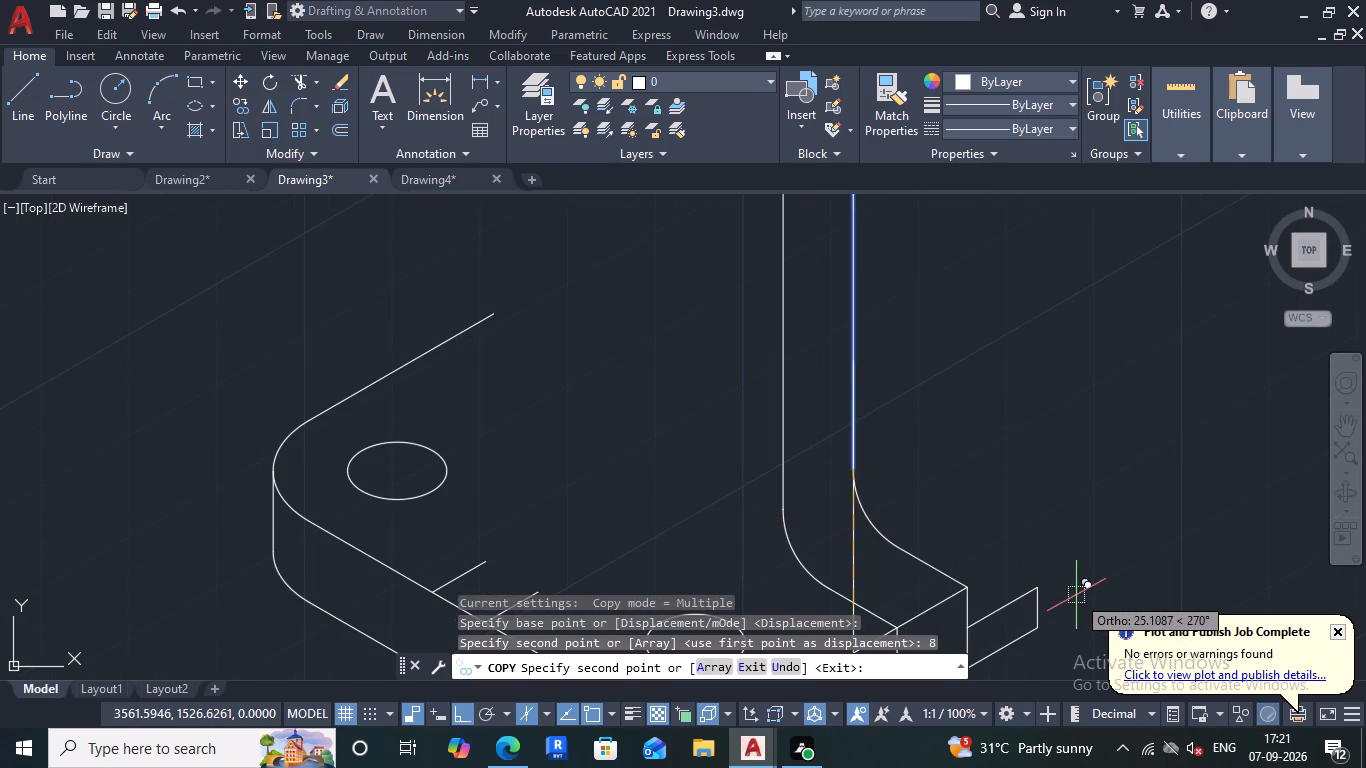
pyautogui.press('Escape')
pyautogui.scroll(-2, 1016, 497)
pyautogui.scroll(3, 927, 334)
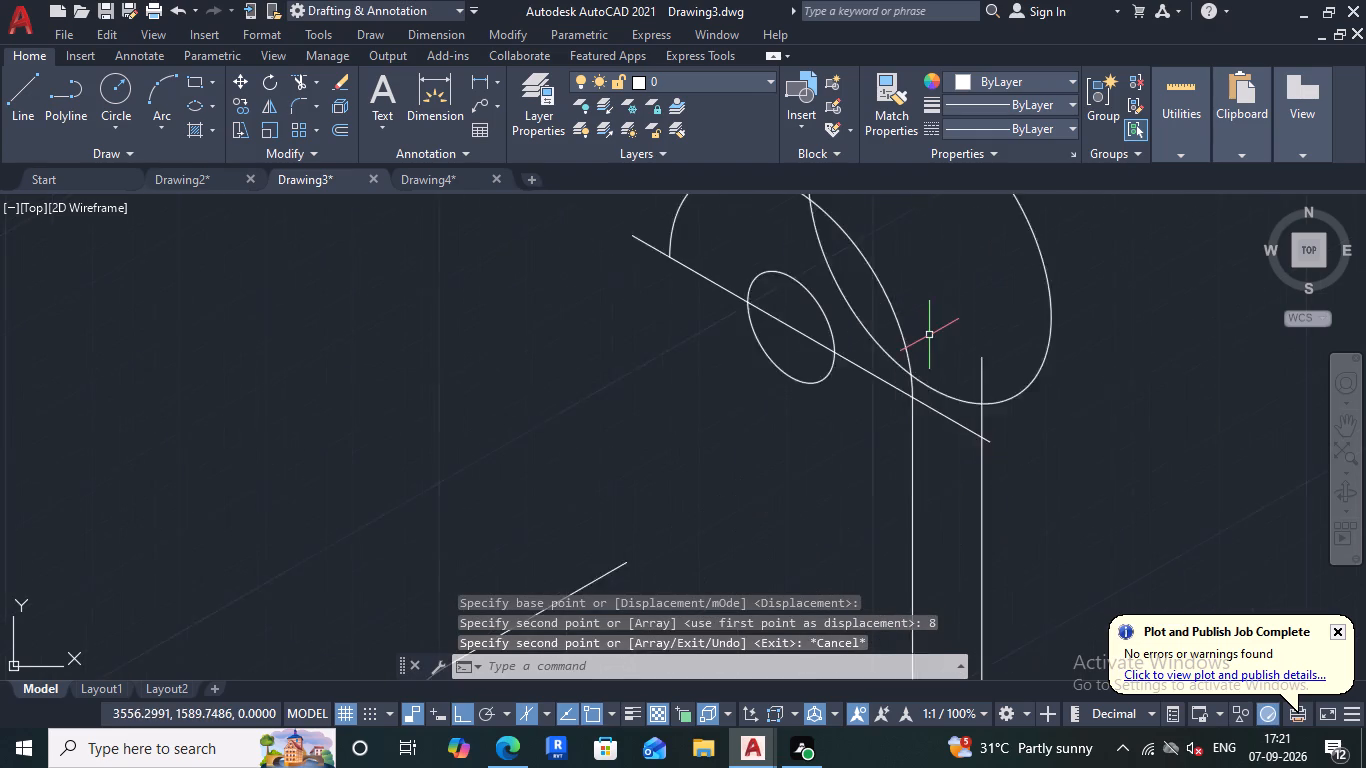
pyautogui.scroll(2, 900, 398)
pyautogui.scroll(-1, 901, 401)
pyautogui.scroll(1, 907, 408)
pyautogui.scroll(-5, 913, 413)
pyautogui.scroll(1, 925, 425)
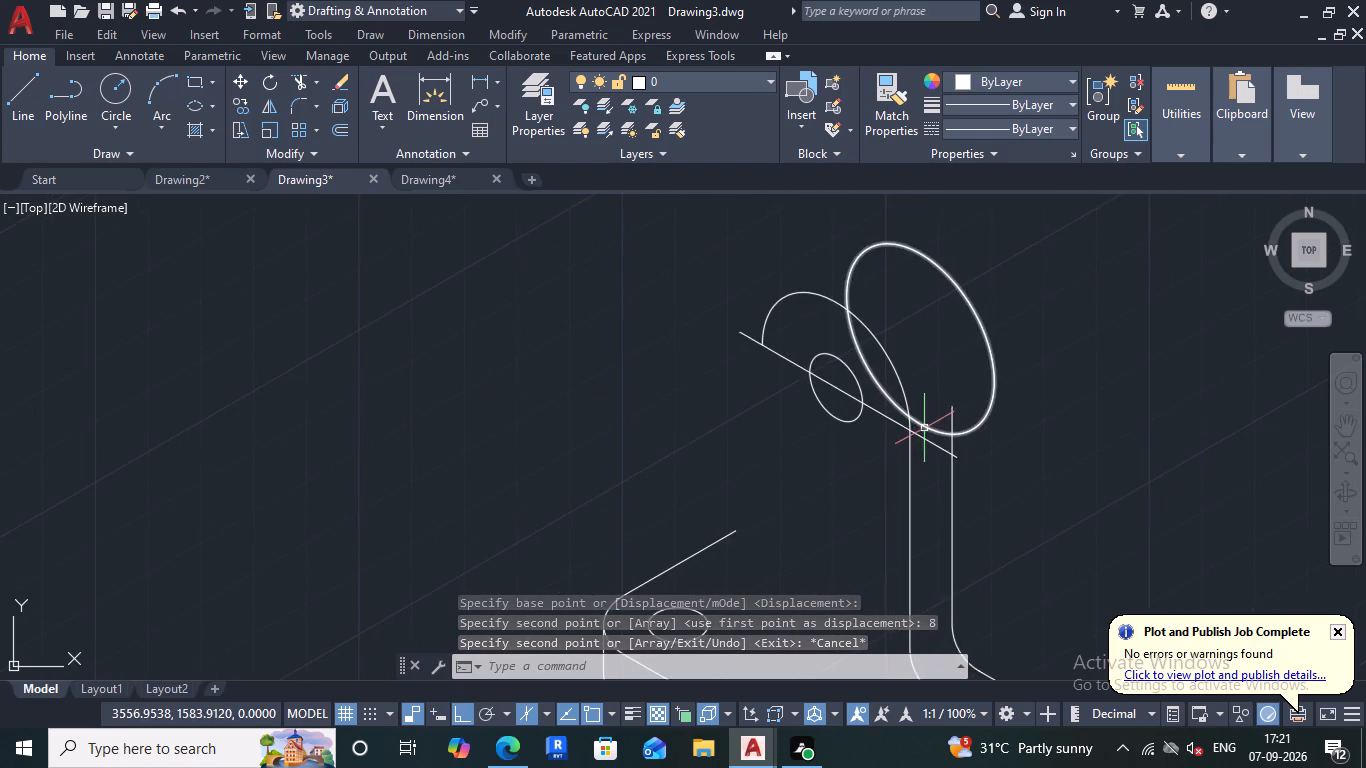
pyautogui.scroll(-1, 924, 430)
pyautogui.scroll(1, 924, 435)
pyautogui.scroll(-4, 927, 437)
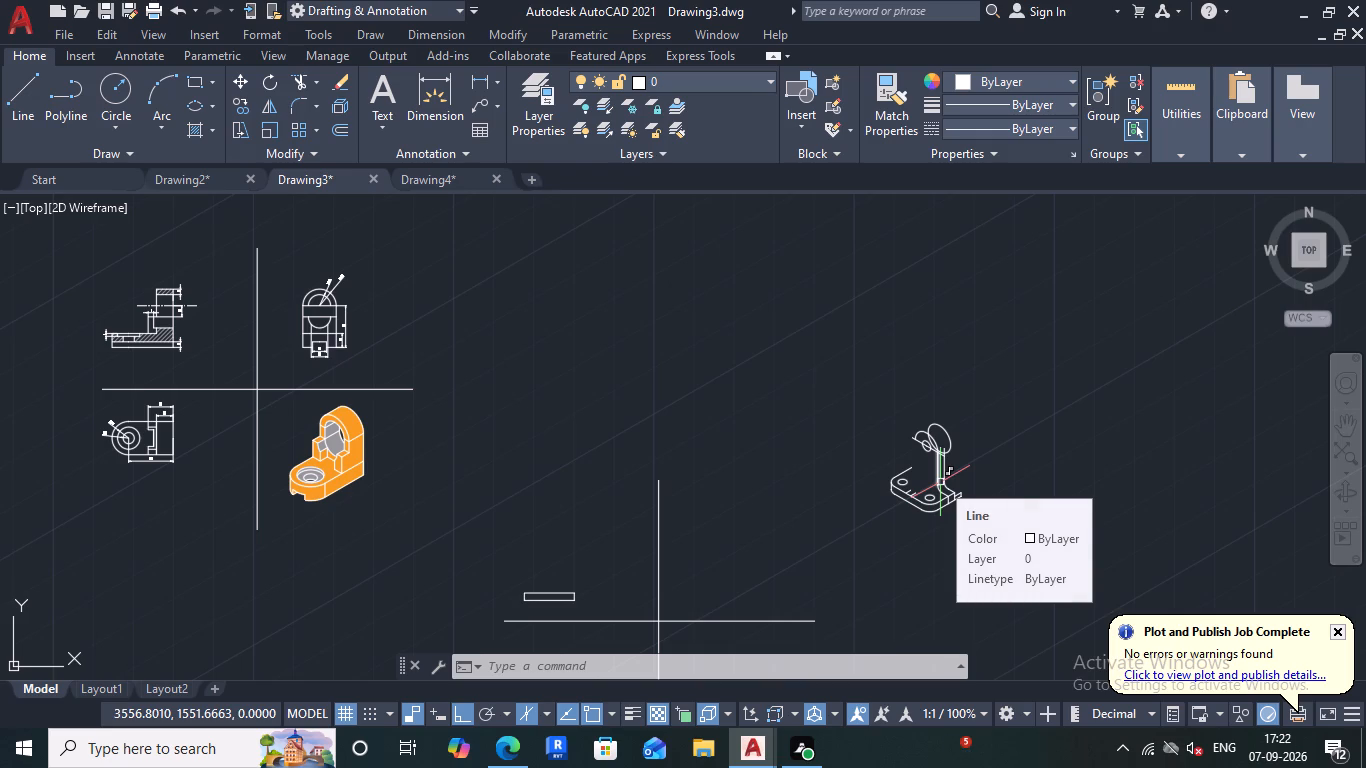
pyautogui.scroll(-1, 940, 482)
# Draw a line from the rear vertical line's upper end to the front vertical line's upper end.
pyautogui.scroll(3, 925, 455)
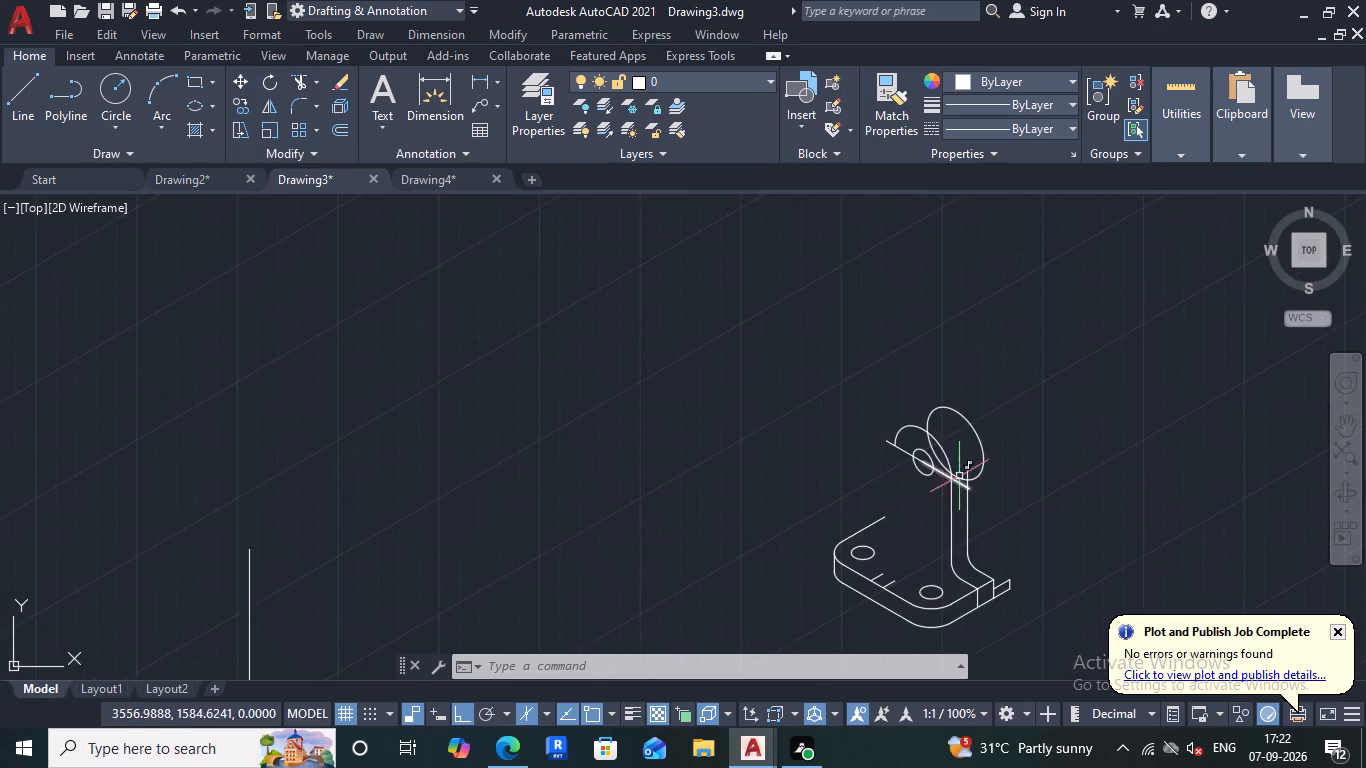
pyautogui.scroll(1, 961, 474)
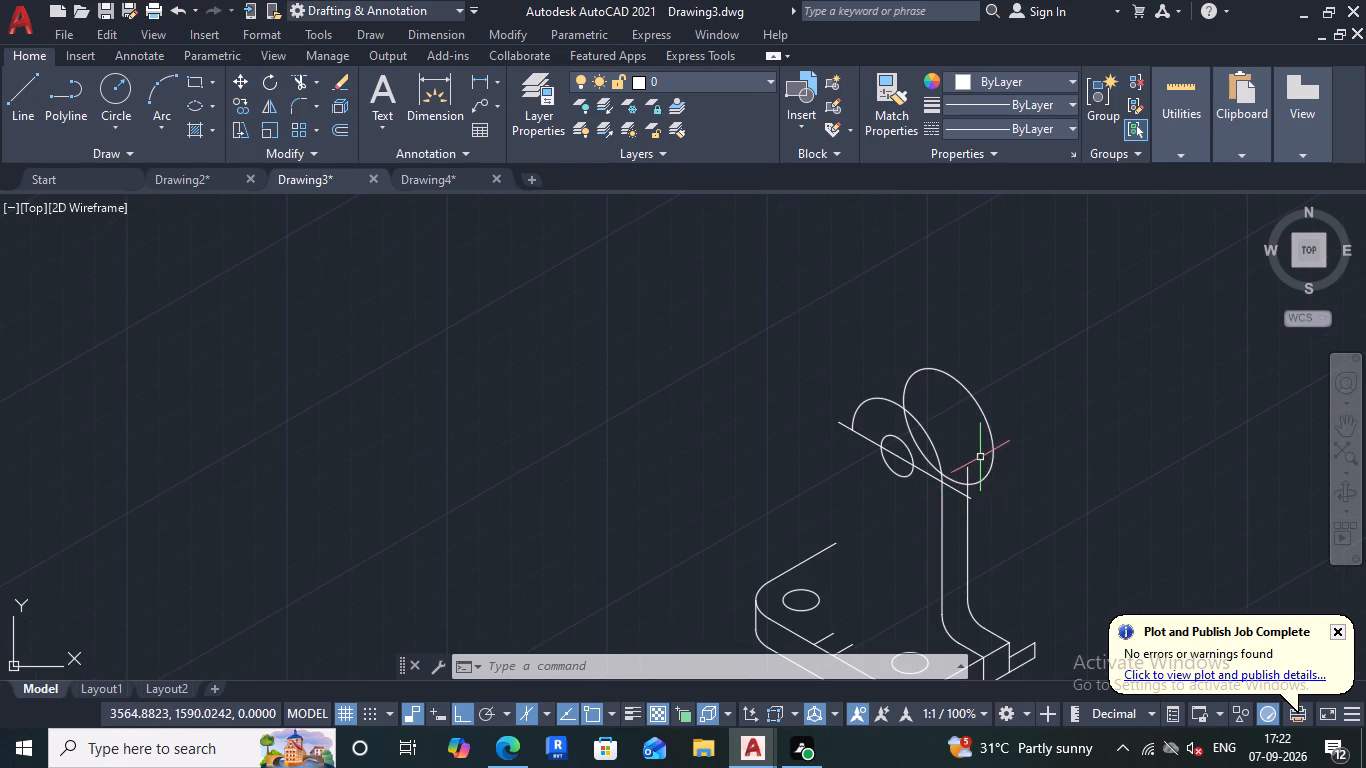
pyautogui.scroll(2, 967, 482)
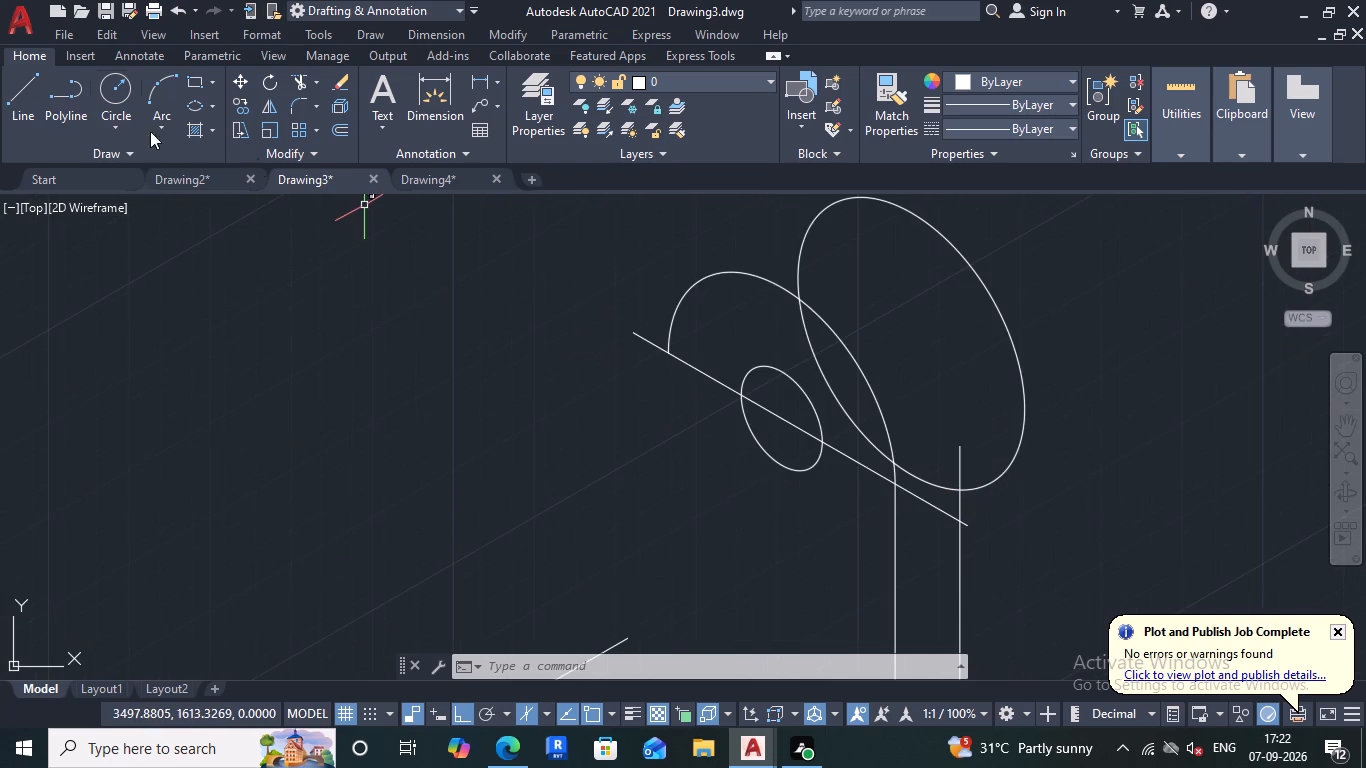
pyautogui.click(15, 97)
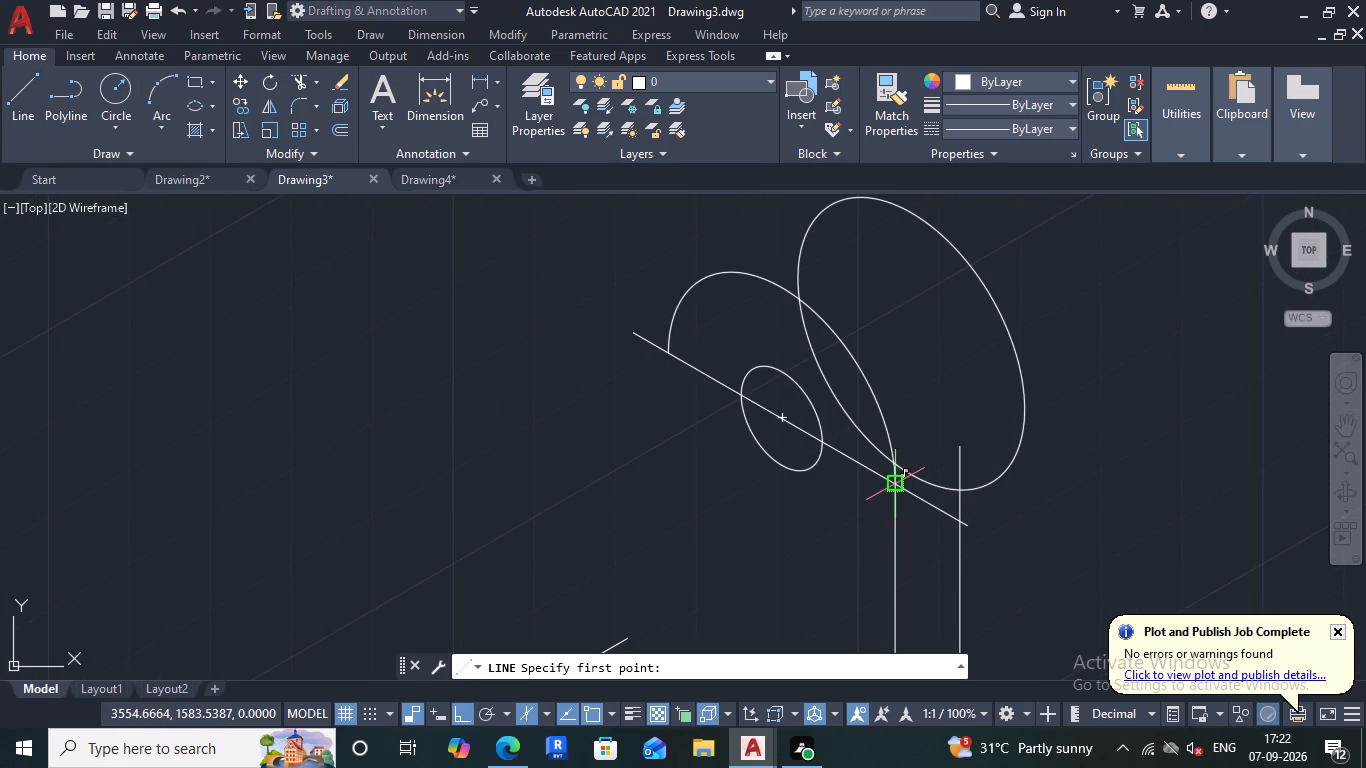
pyautogui.click(963, 448)
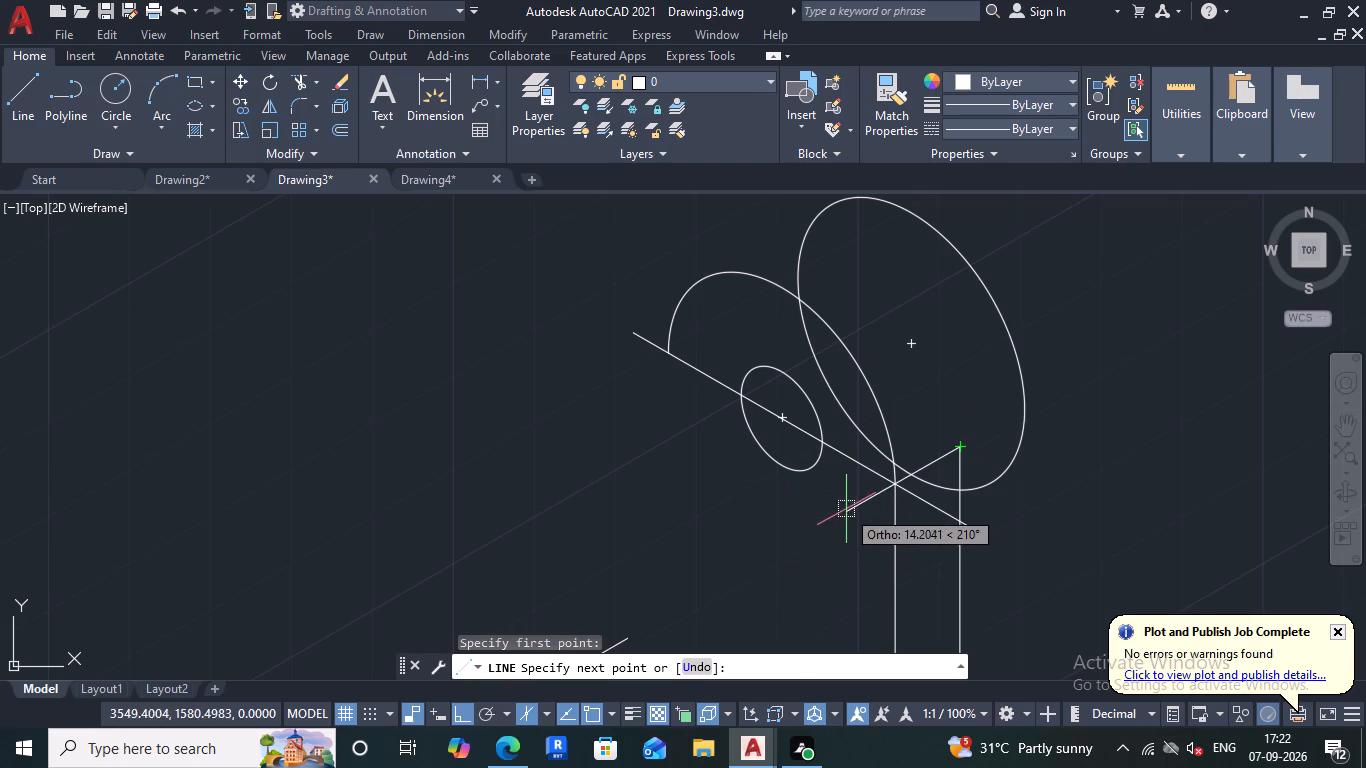
pyautogui.click(891, 486)
pyautogui.press('Escape')
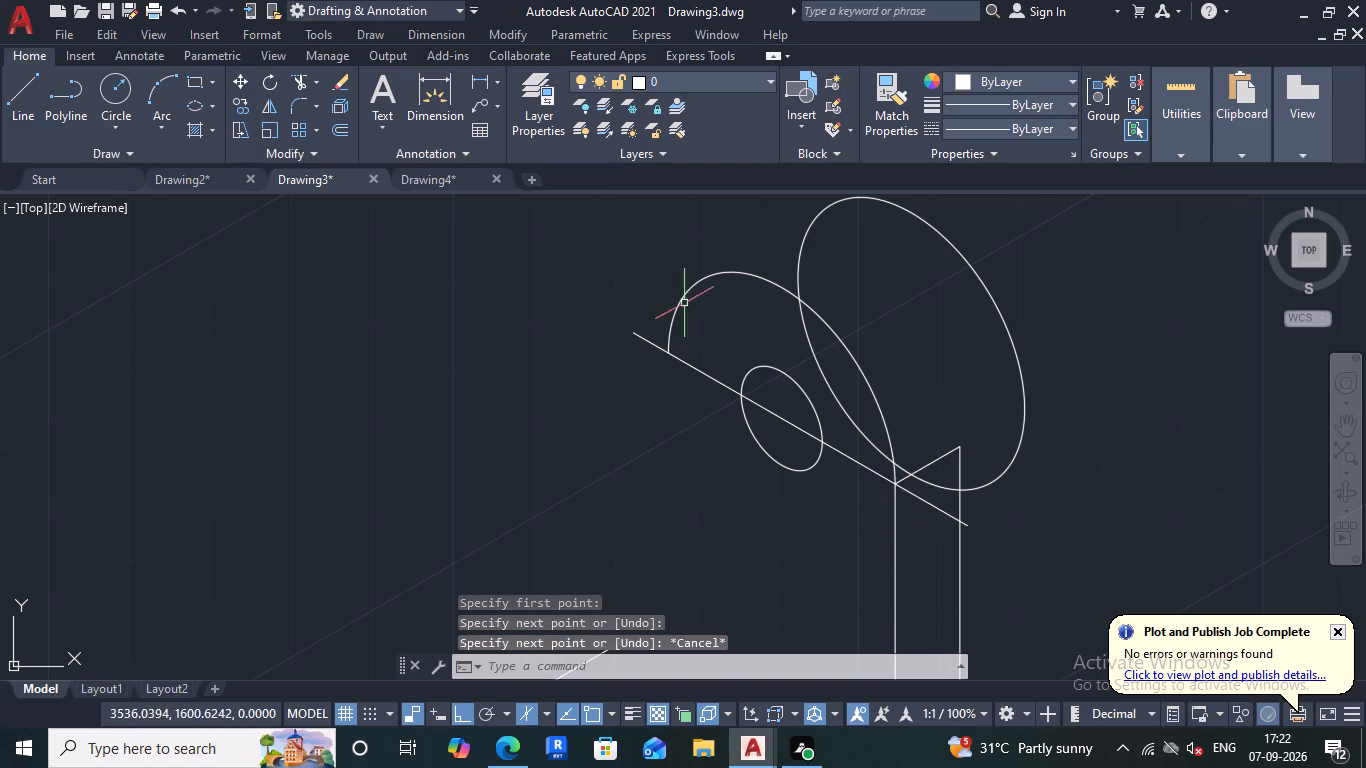
# Trim the sloped line's overrun past the front vertical line and the rear ellipse's portions below and inside the front arc.
pyautogui.click(299, 85)
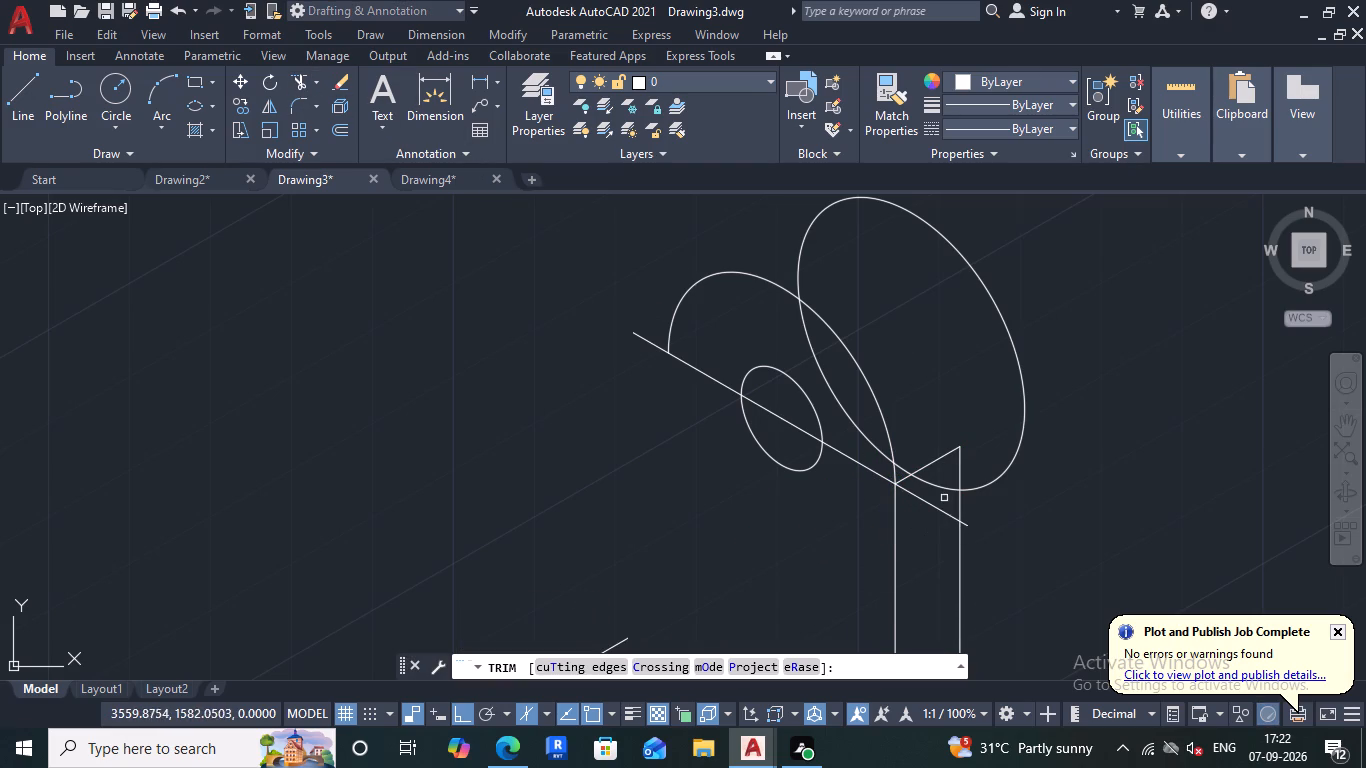
pyautogui.moveTo(943, 497); pyautogui.dragTo(940, 544)
pyautogui.scroll(1, 966, 529)
pyautogui.scroll(-1, 966, 529)
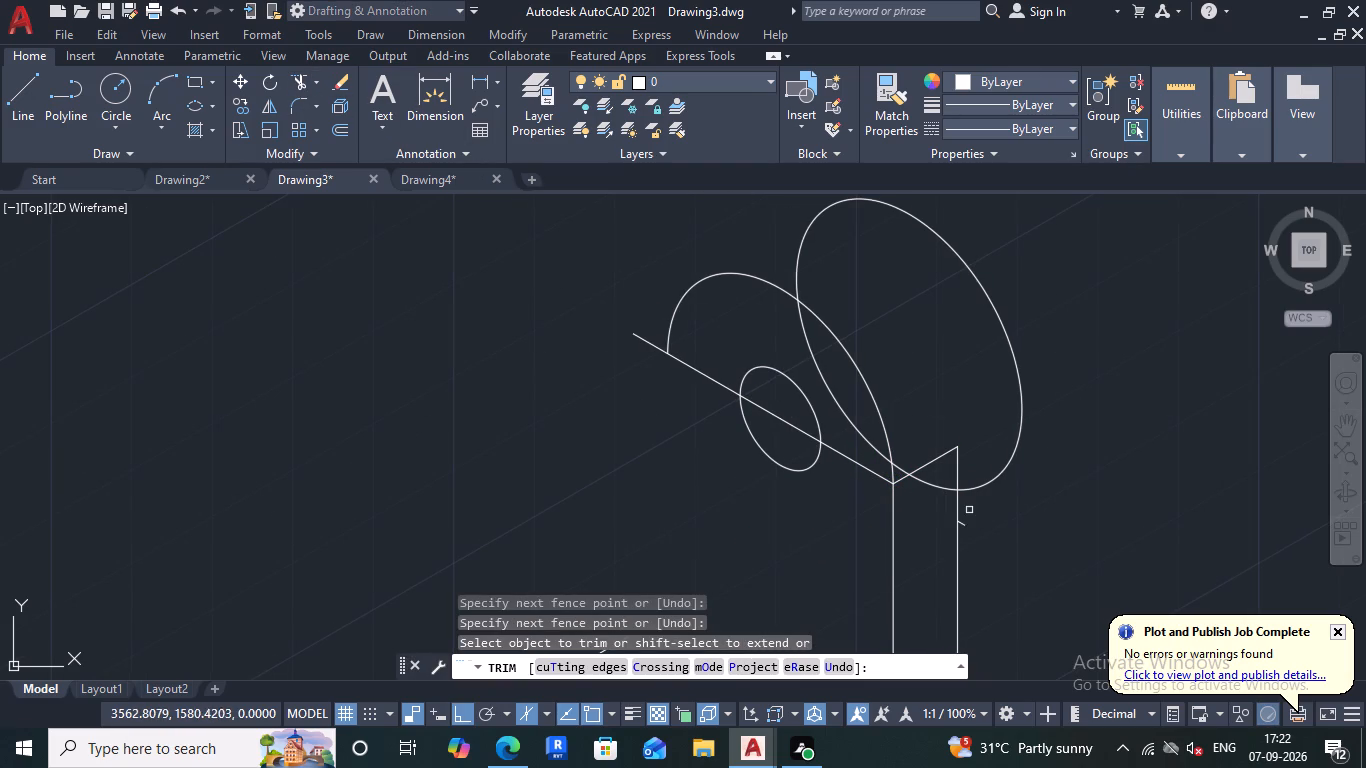
pyautogui.click(969, 519)
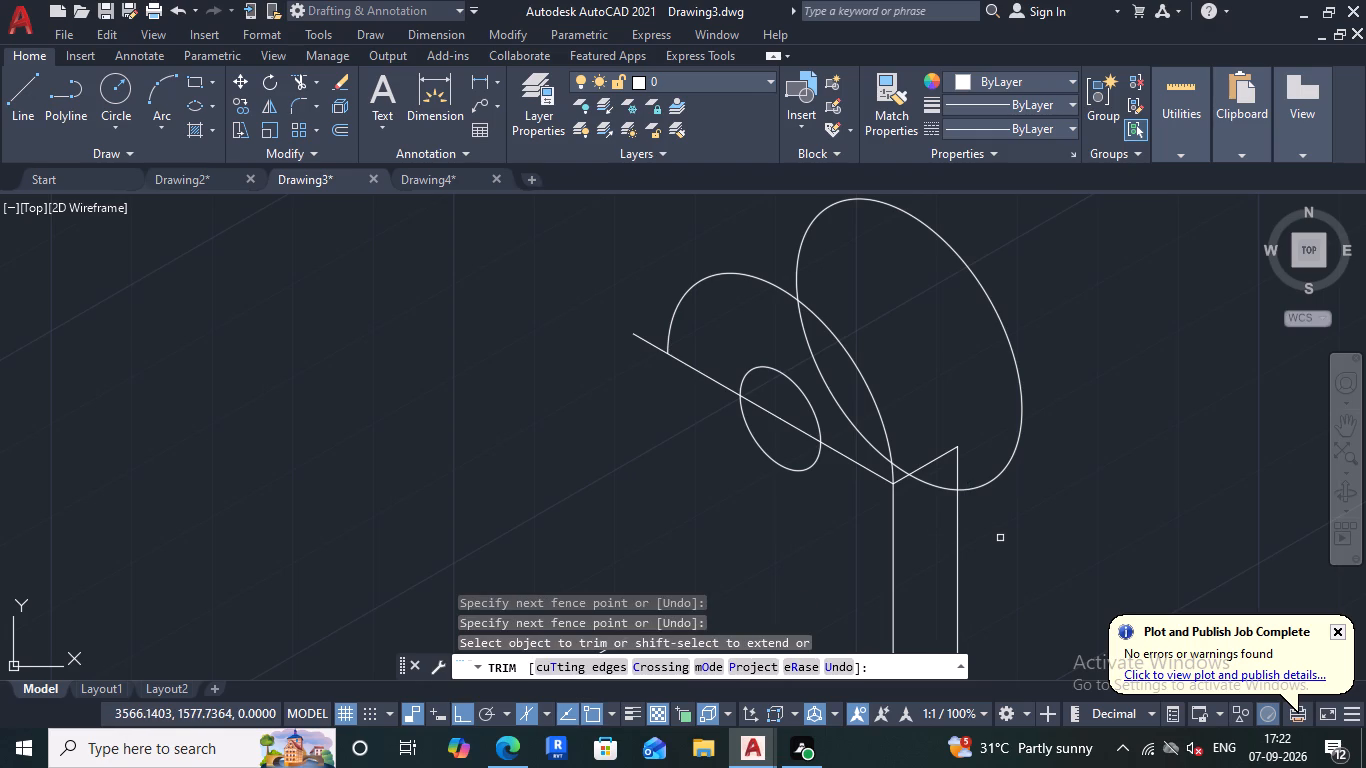
pyautogui.click(932, 484)
pyautogui.click(905, 468)
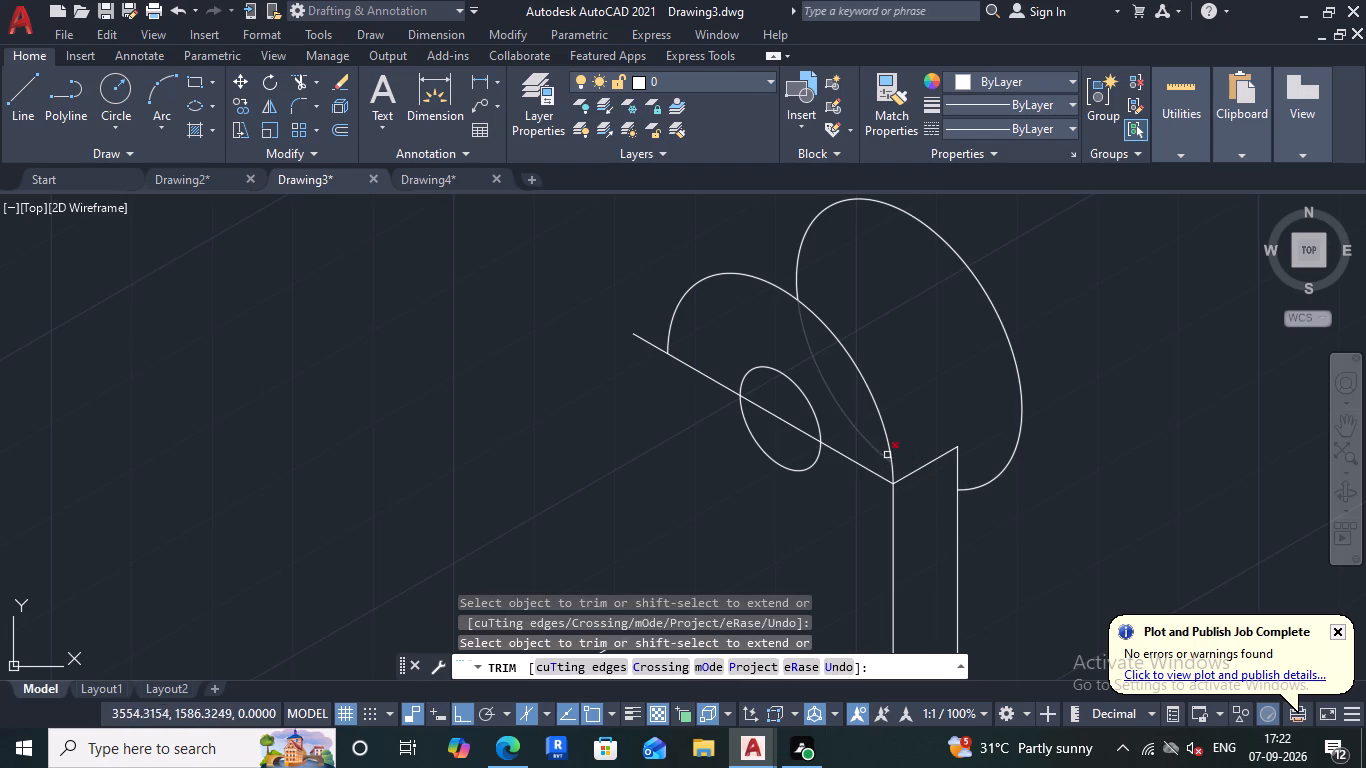
pyautogui.click(879, 450)
pyautogui.press('Escape')
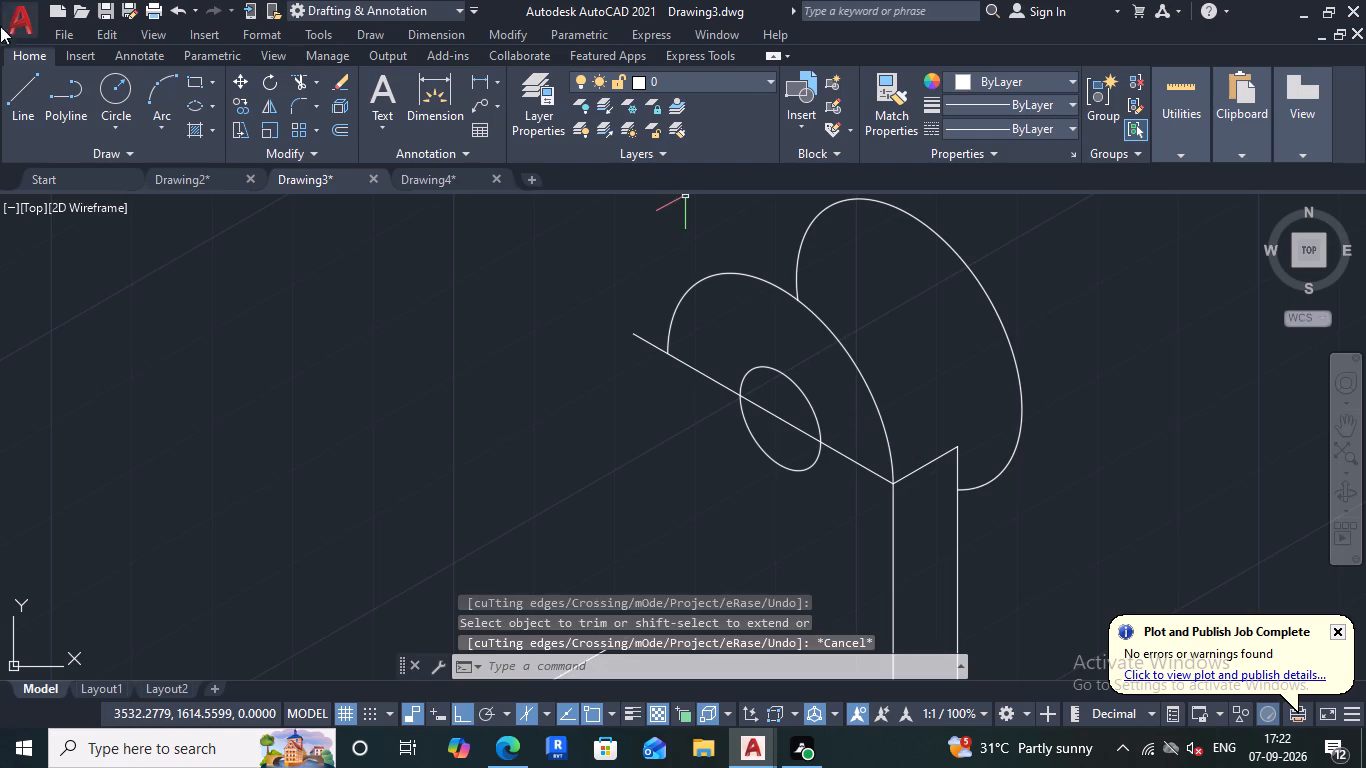
# Draw an isometric line joining the upper outer curve of the front arc to that of the rear arc.
pyautogui.click(33, 91)
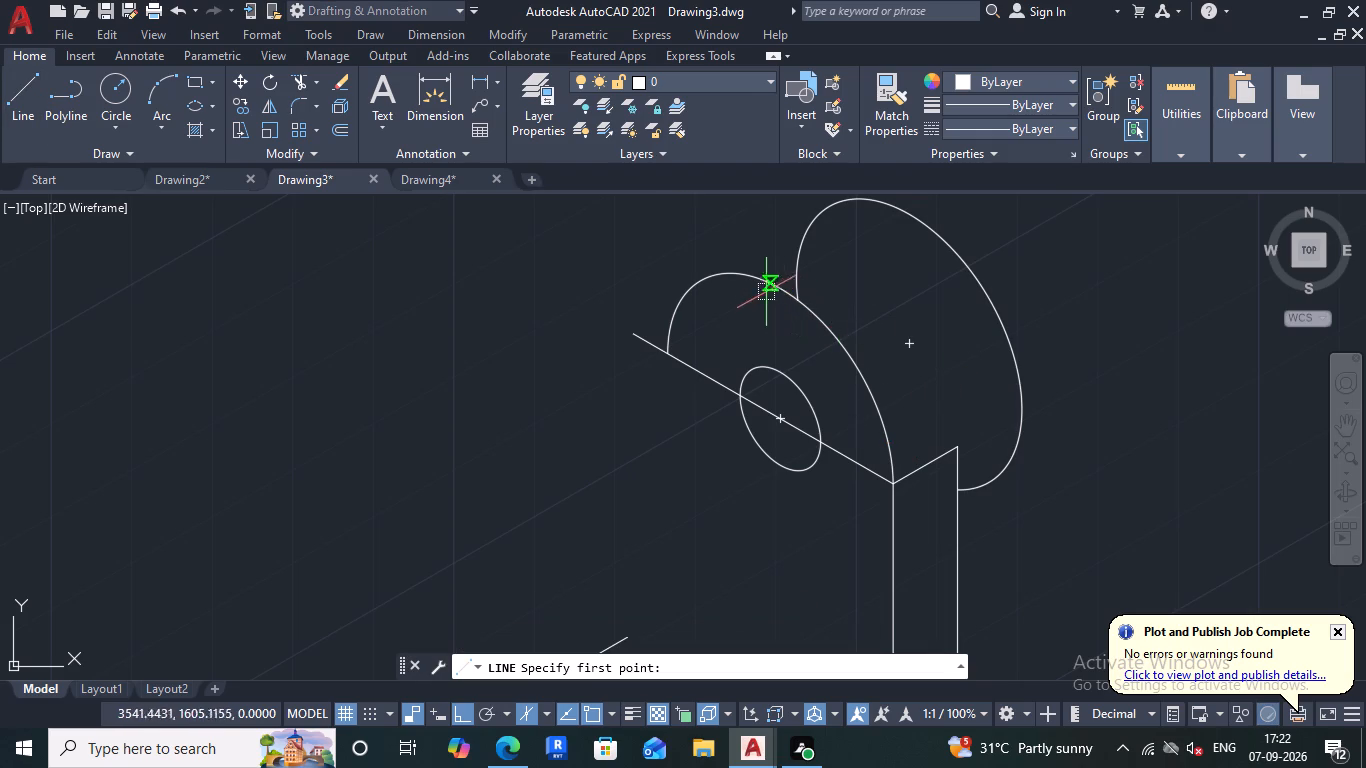
pyautogui.click(697, 286)
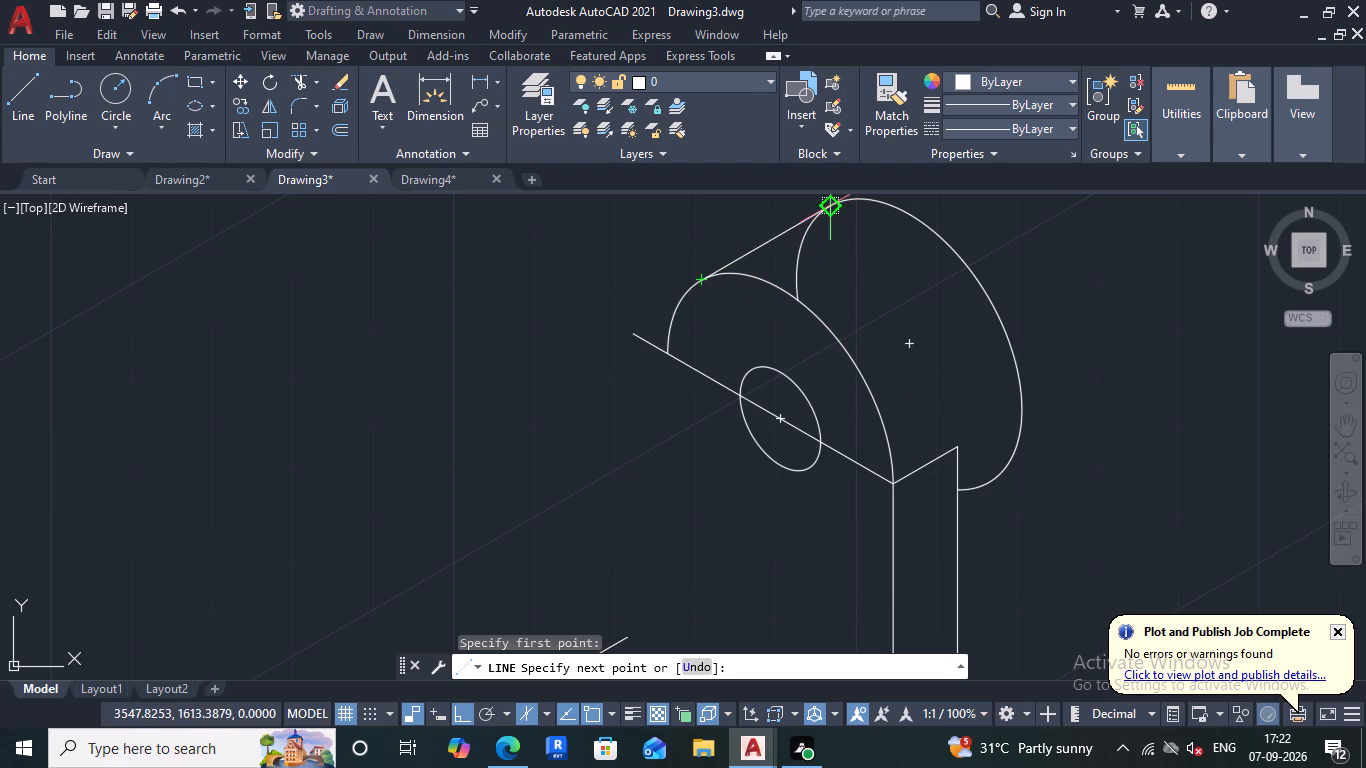
pyautogui.click(831, 212)
pyautogui.press('Escape')
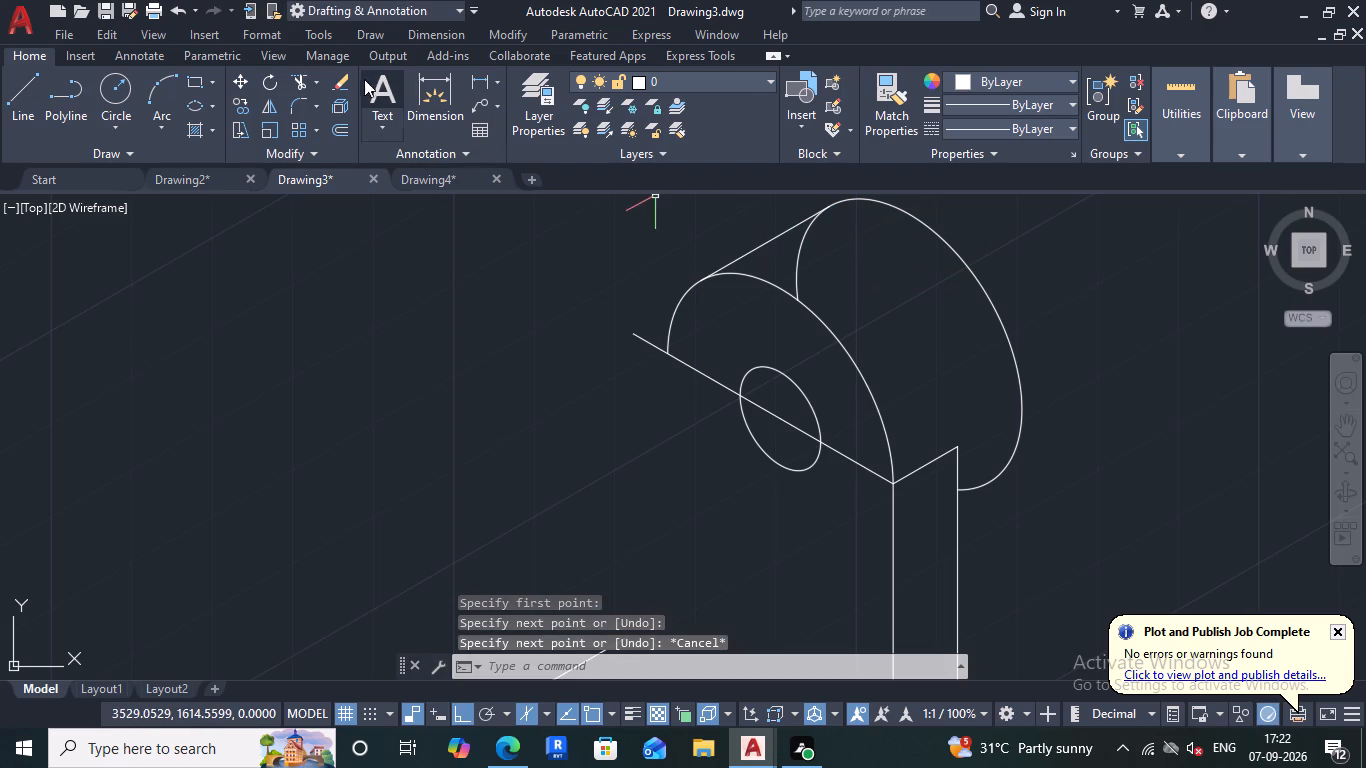
# Trim away the hidden part of the rear arc between the joining line and the front arc.
pyautogui.click(304, 80)
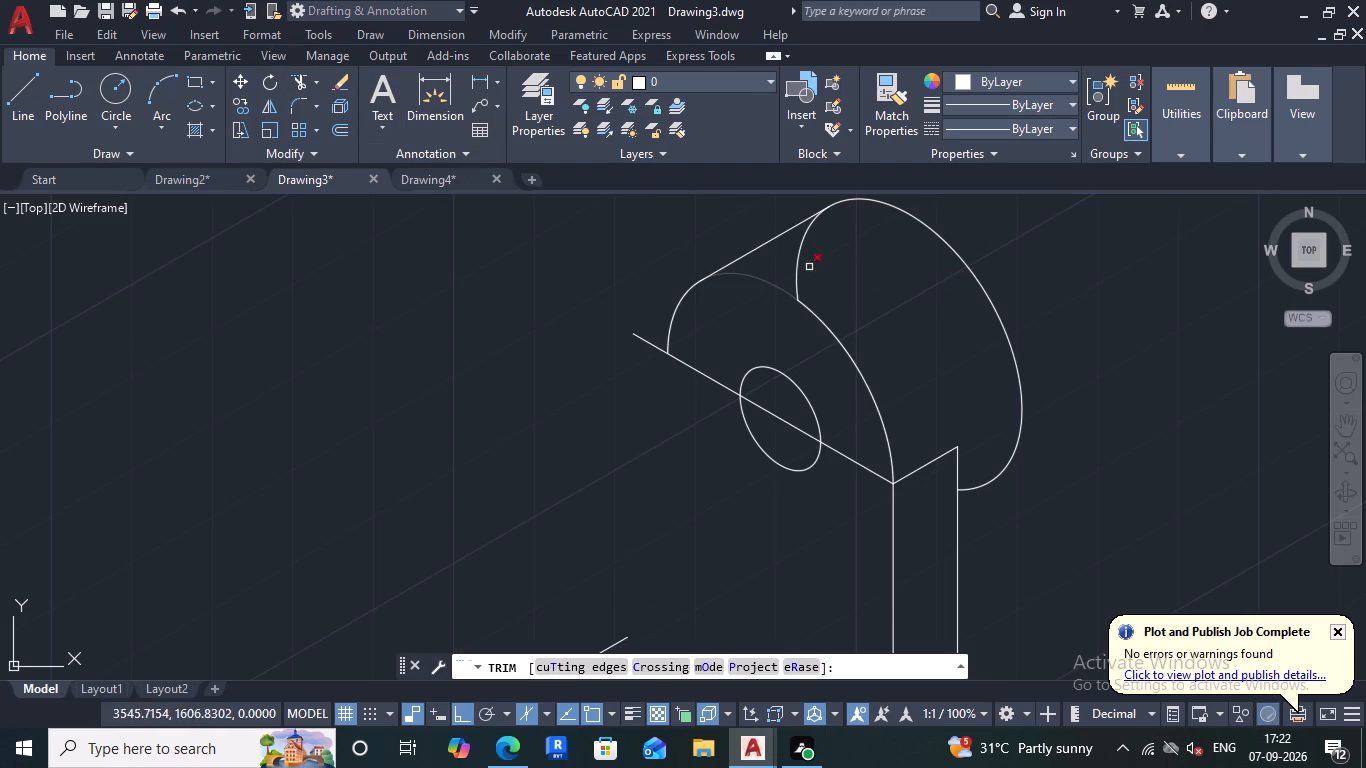
pyautogui.moveTo(787, 259); pyautogui.dragTo(835, 273)
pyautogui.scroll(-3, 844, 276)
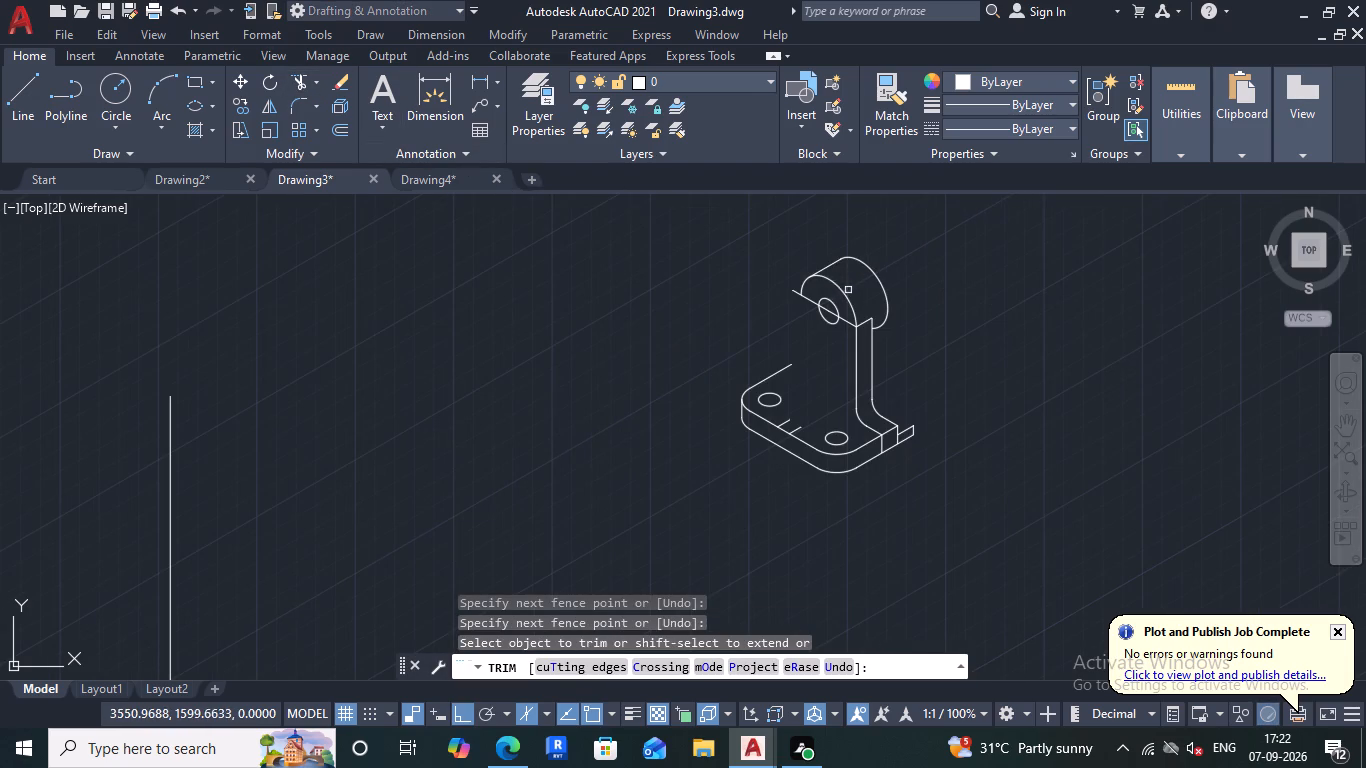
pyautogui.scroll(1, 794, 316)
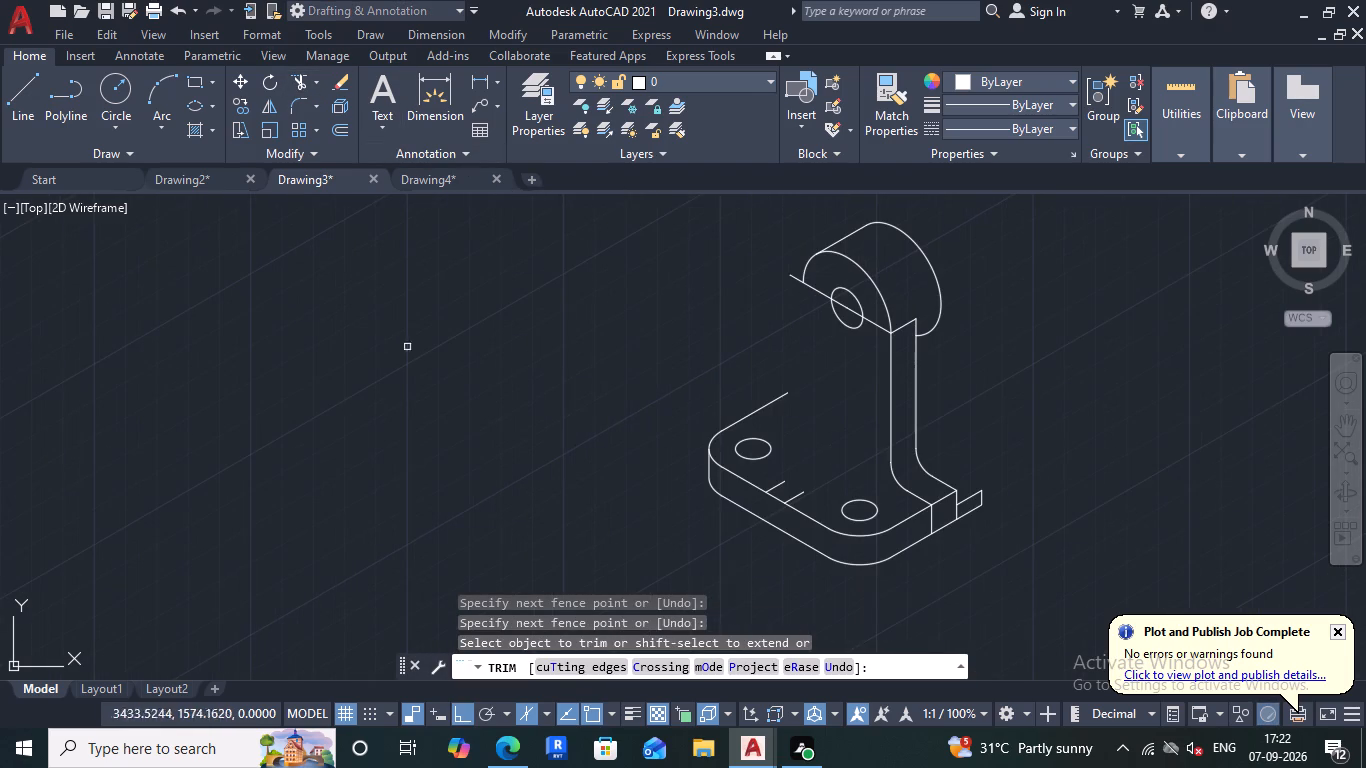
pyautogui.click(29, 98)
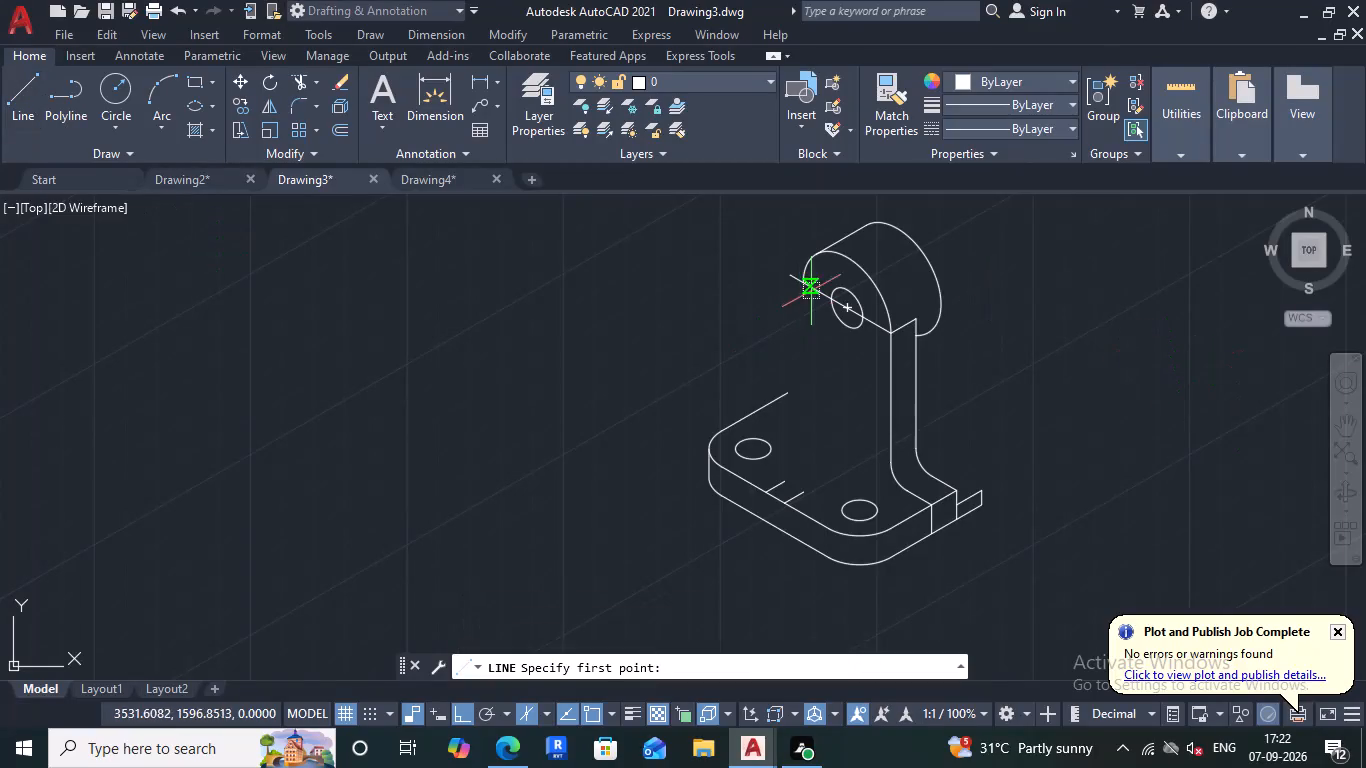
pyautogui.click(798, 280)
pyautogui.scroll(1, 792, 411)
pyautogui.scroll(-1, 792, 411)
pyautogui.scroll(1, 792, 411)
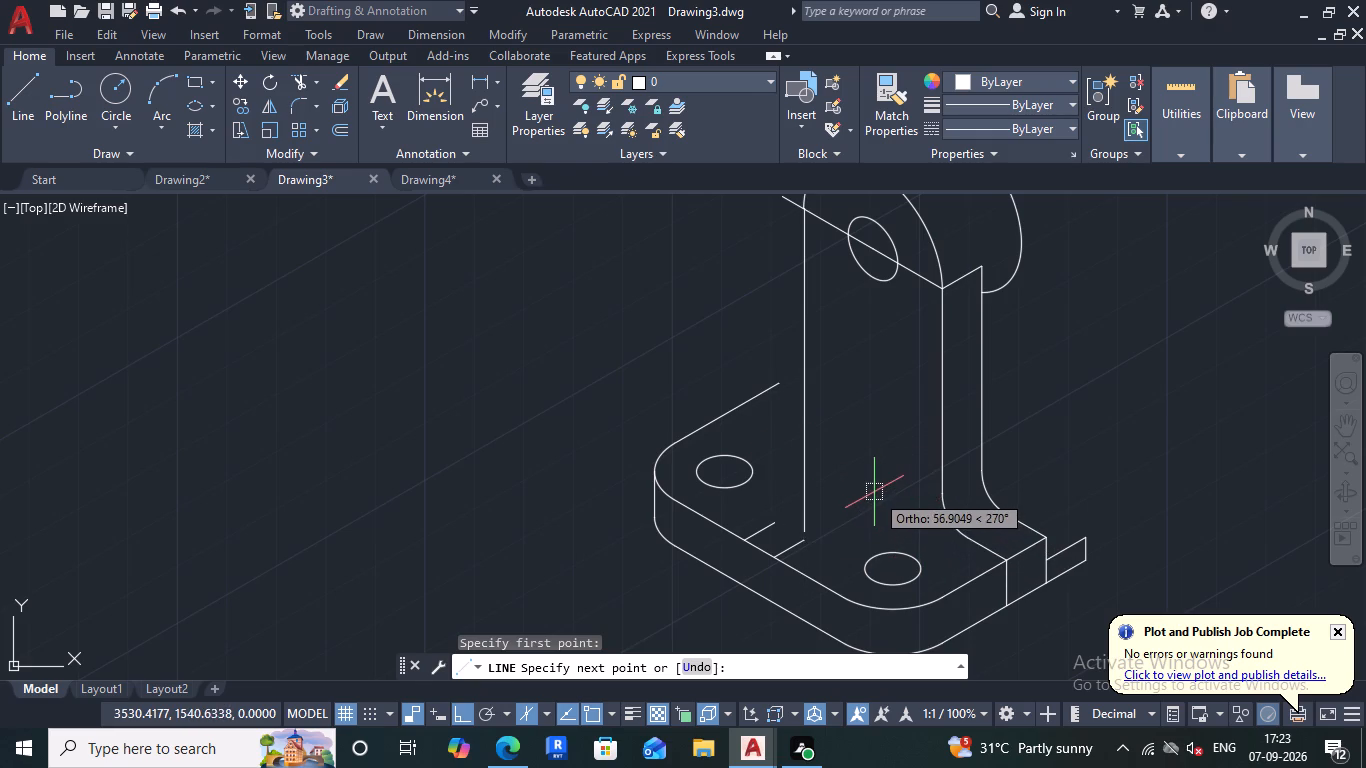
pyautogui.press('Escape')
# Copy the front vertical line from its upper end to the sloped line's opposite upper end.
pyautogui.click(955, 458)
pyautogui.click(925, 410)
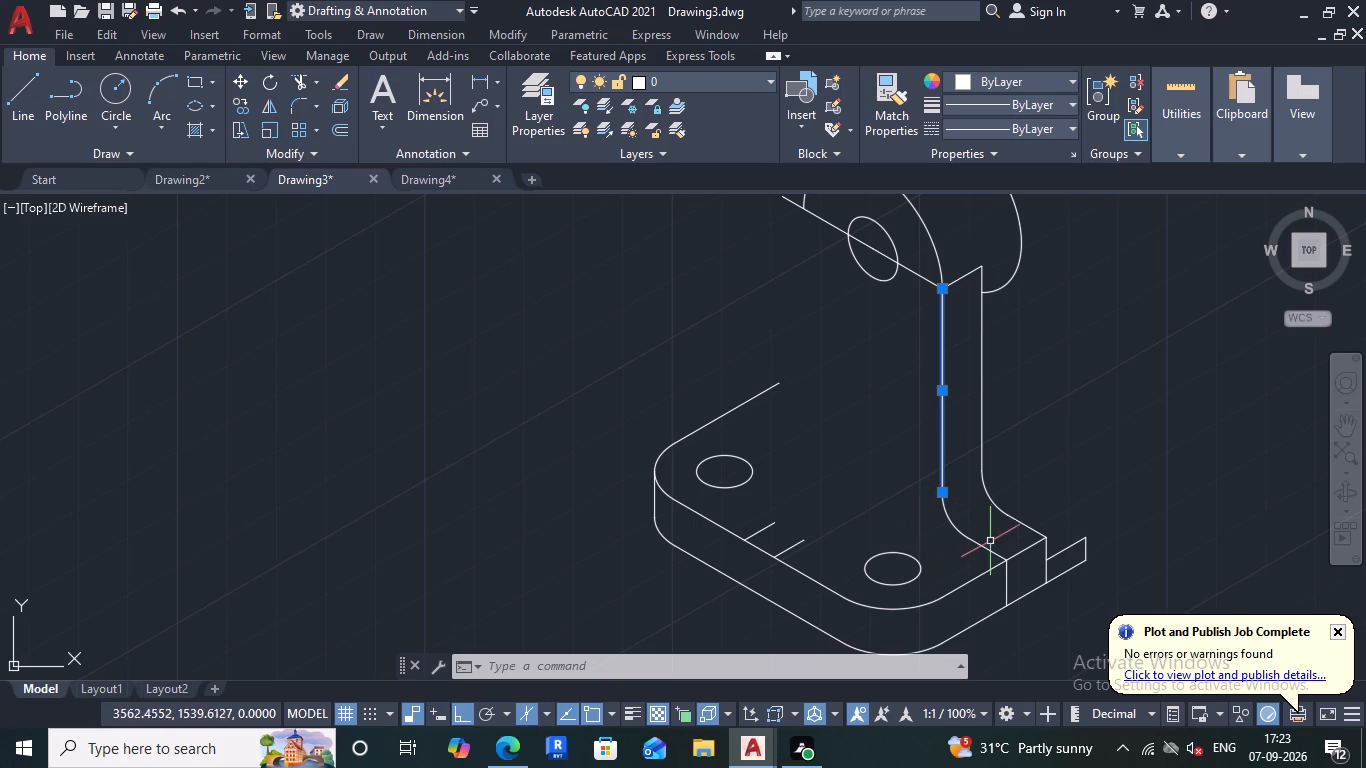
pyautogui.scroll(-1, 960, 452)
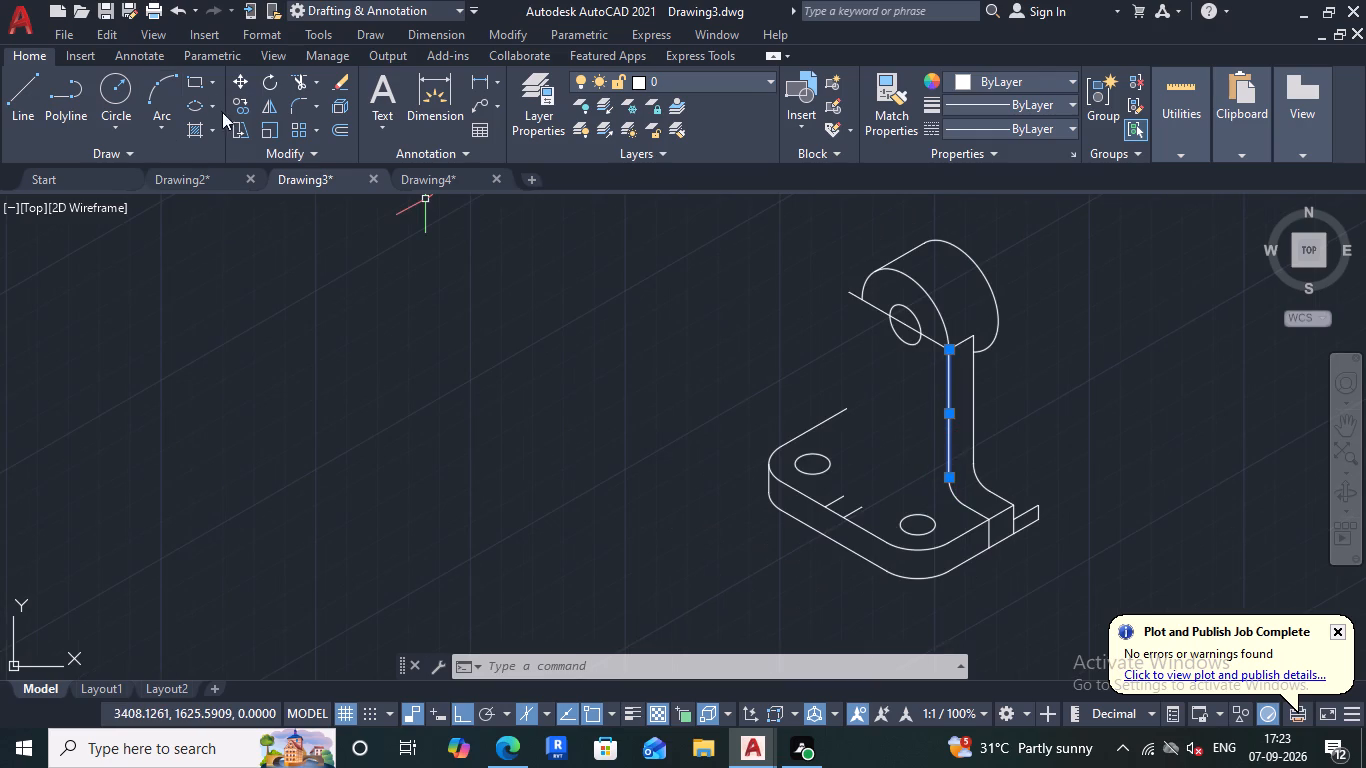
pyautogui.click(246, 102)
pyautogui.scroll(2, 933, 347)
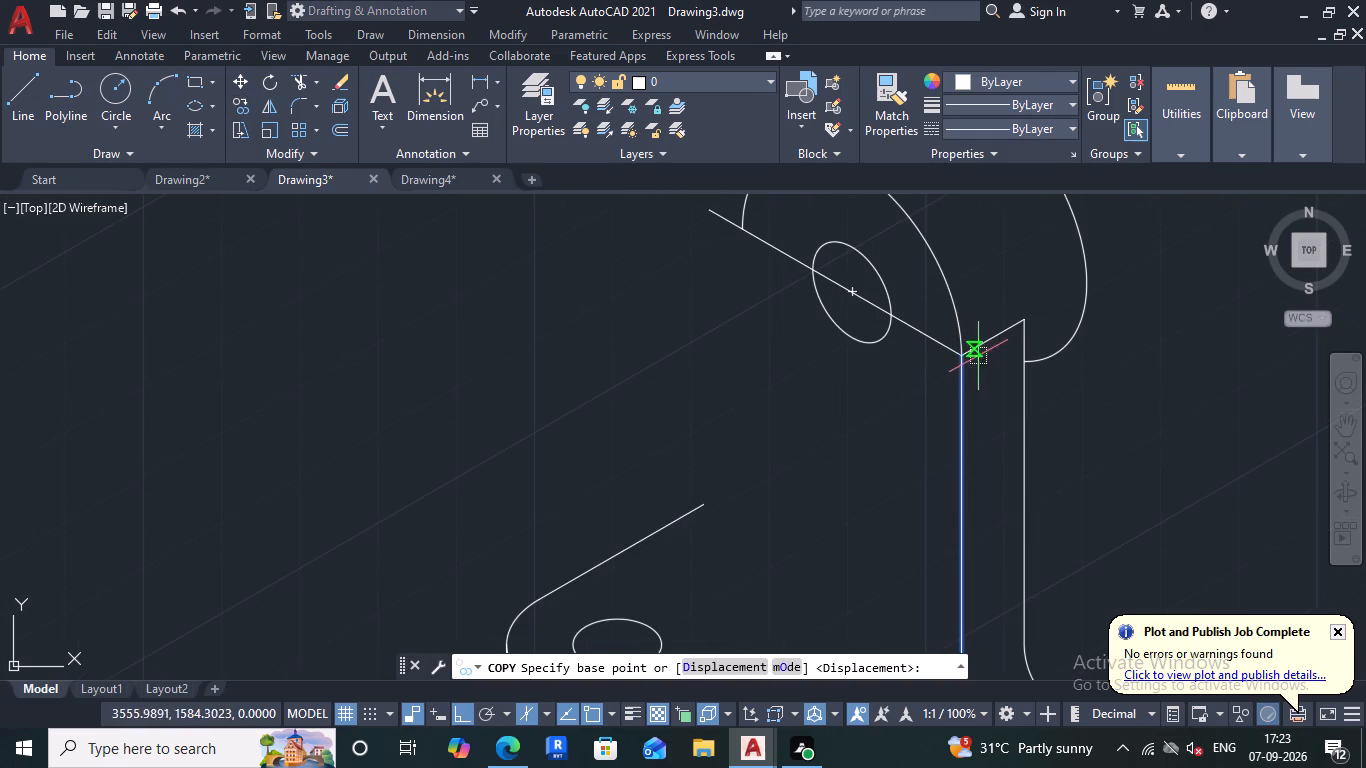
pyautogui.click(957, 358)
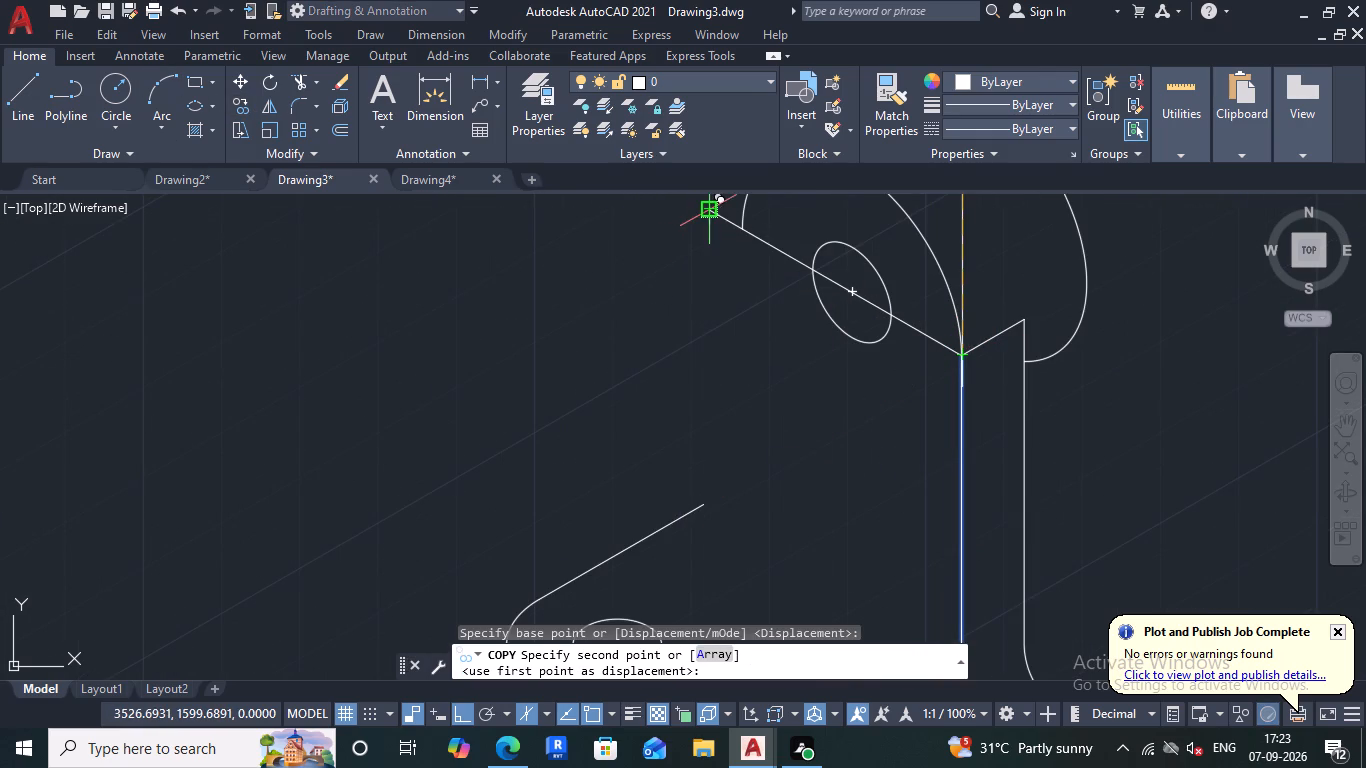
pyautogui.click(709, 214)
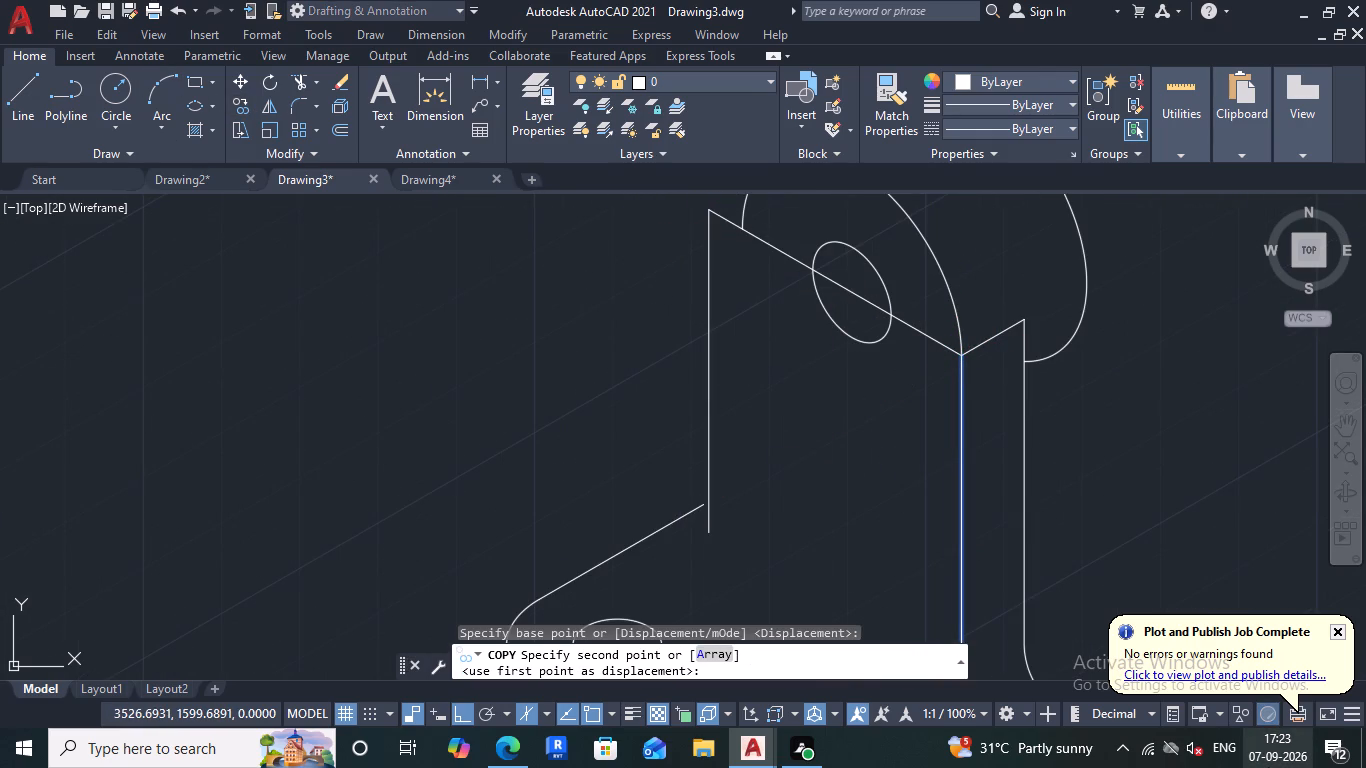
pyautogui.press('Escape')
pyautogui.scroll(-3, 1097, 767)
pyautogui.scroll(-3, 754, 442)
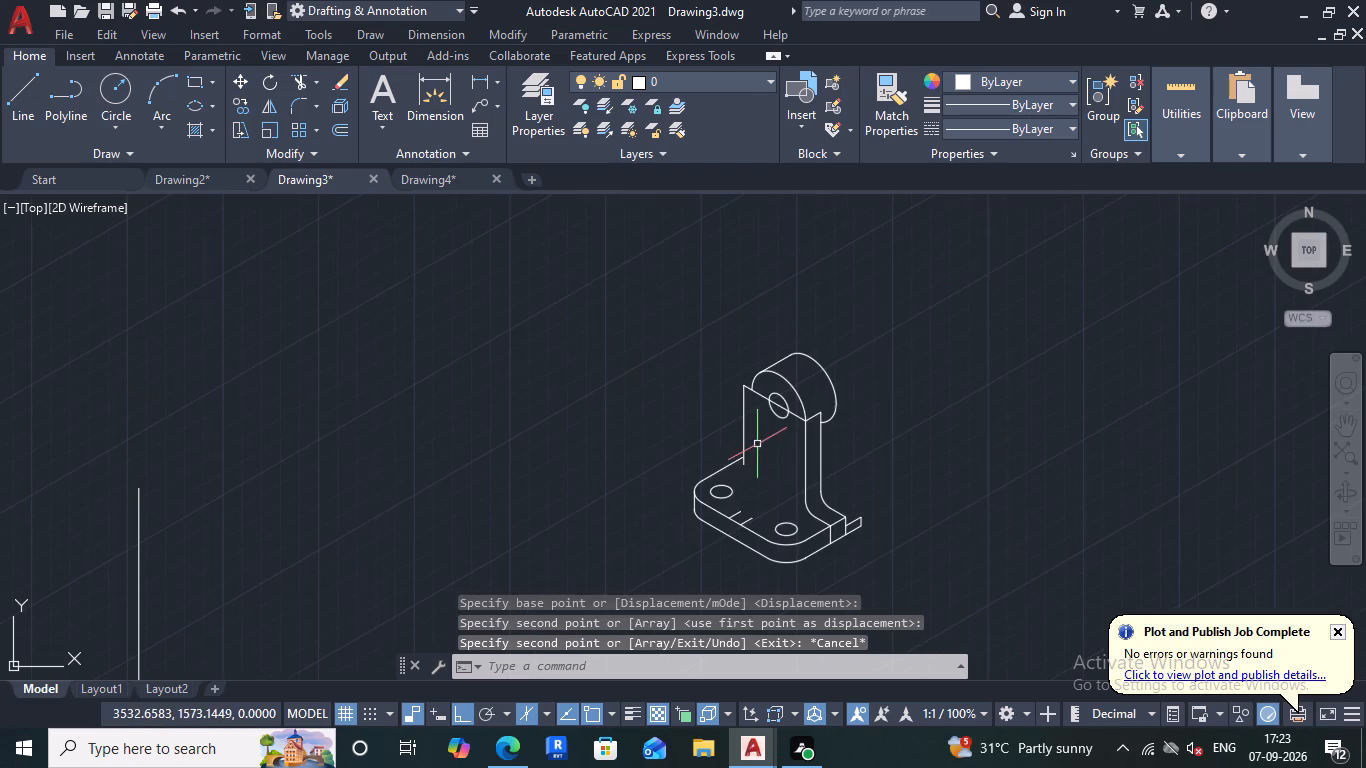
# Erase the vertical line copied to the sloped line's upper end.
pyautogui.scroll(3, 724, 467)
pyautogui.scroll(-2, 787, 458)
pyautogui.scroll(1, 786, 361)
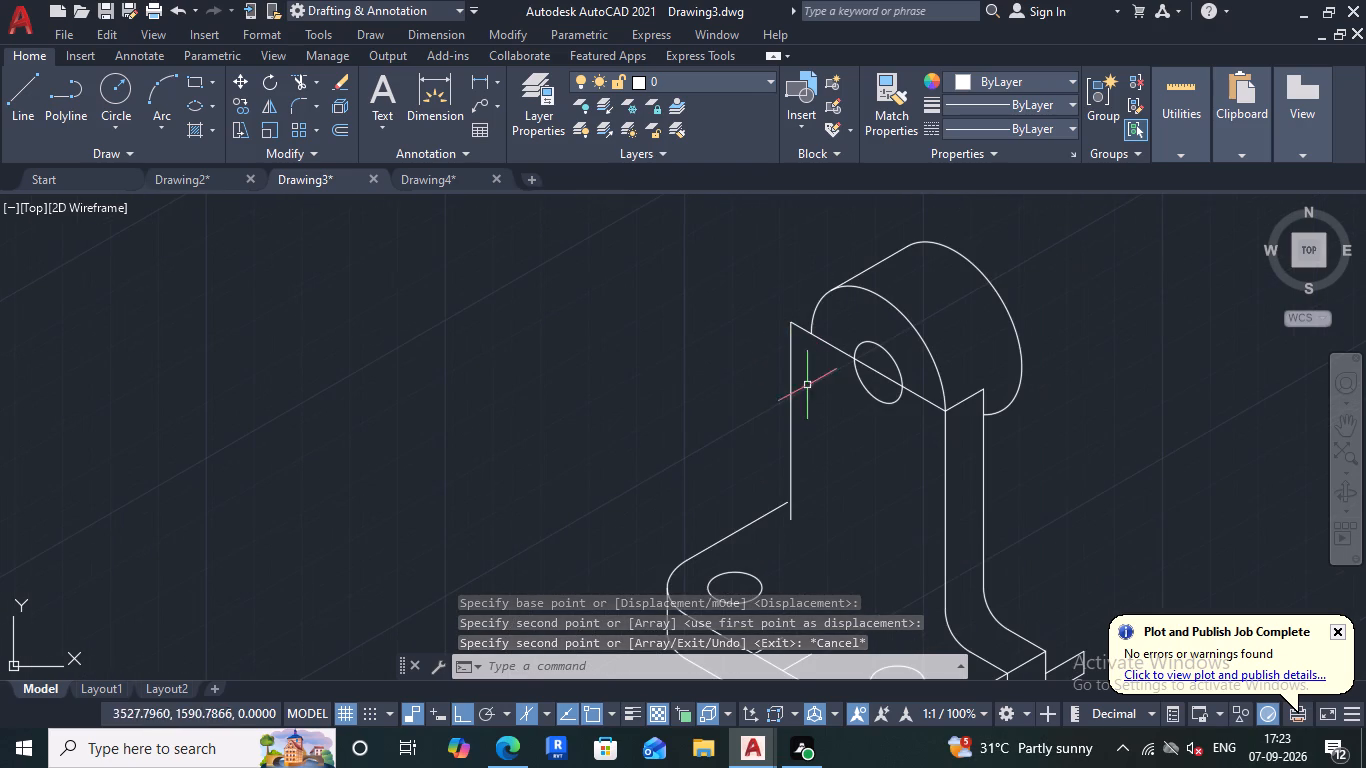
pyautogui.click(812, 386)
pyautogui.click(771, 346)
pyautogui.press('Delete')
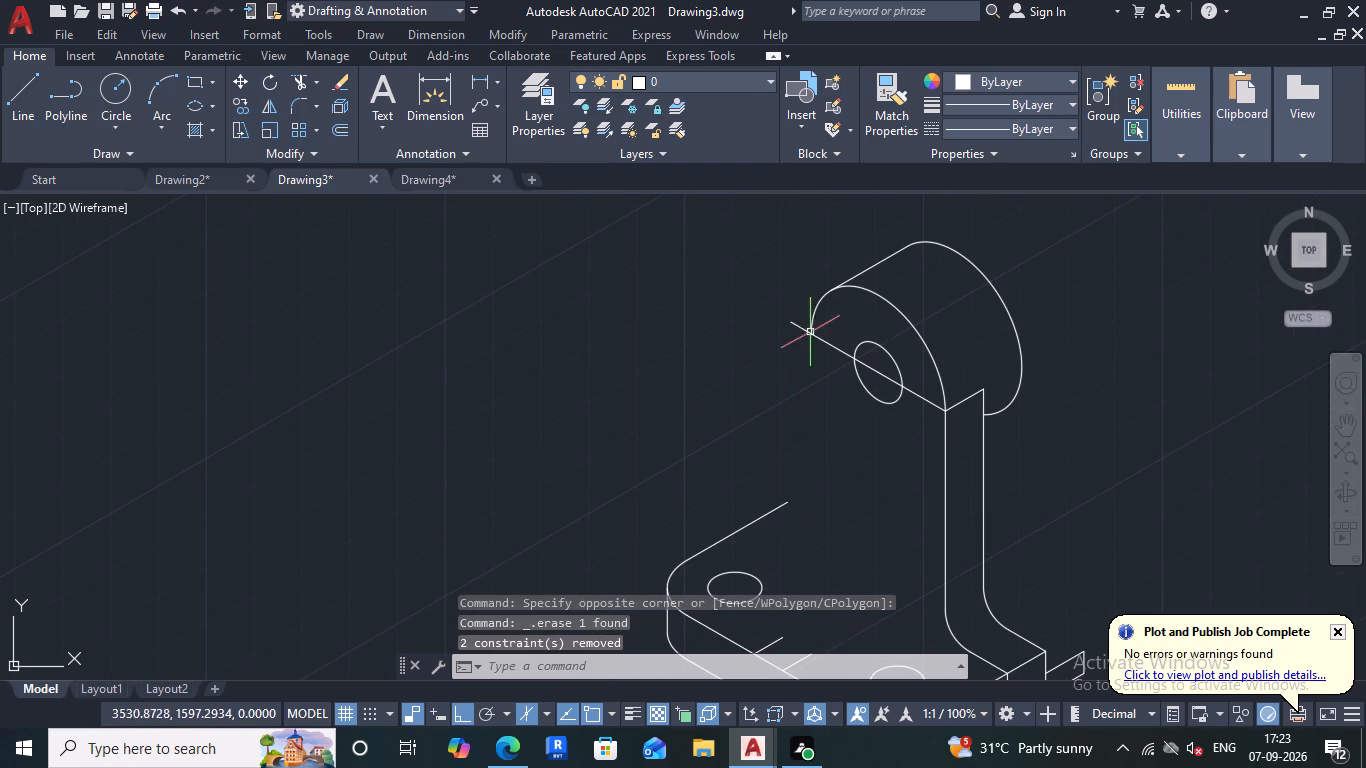
# Trim the stub of the sloped centre line that extends beyond the front arc's outer end.
pyautogui.click(301, 80)
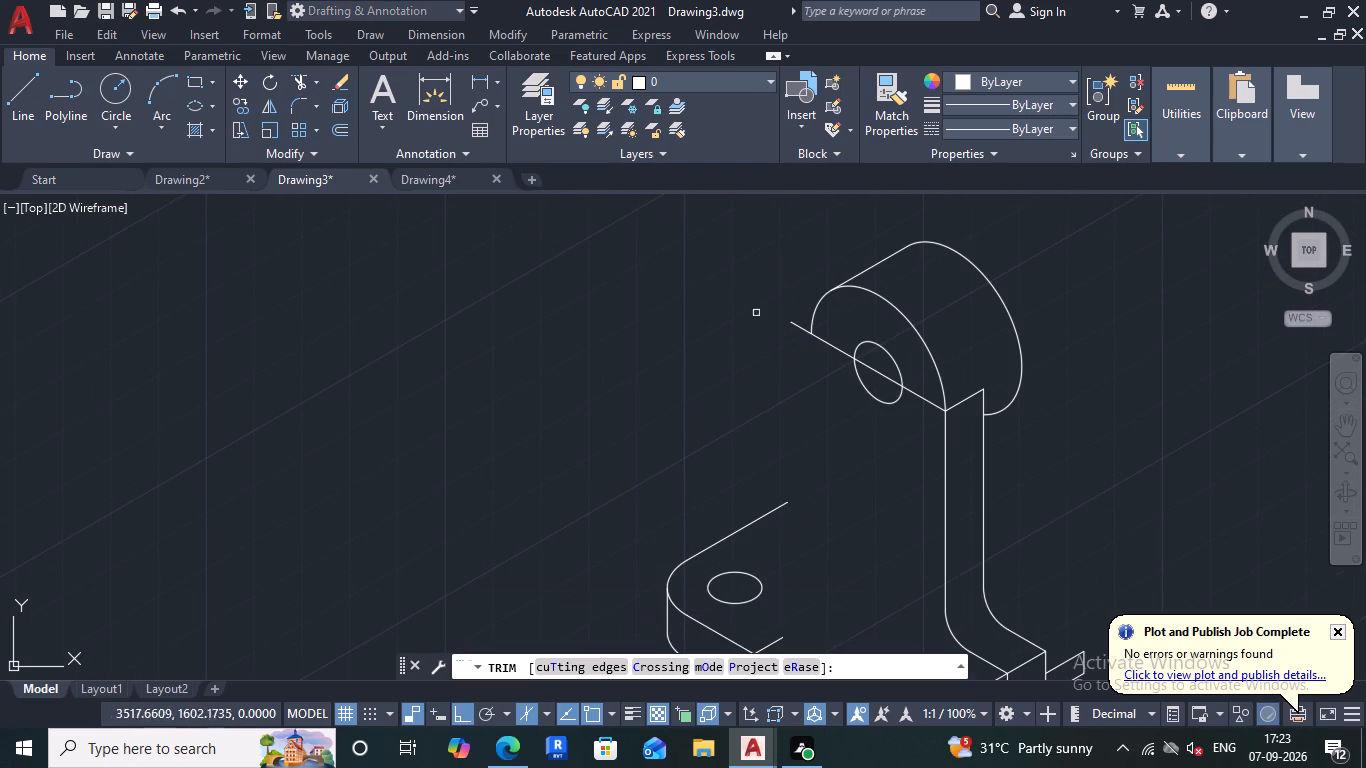
pyautogui.click(801, 327)
pyautogui.scroll(1, 953, 468)
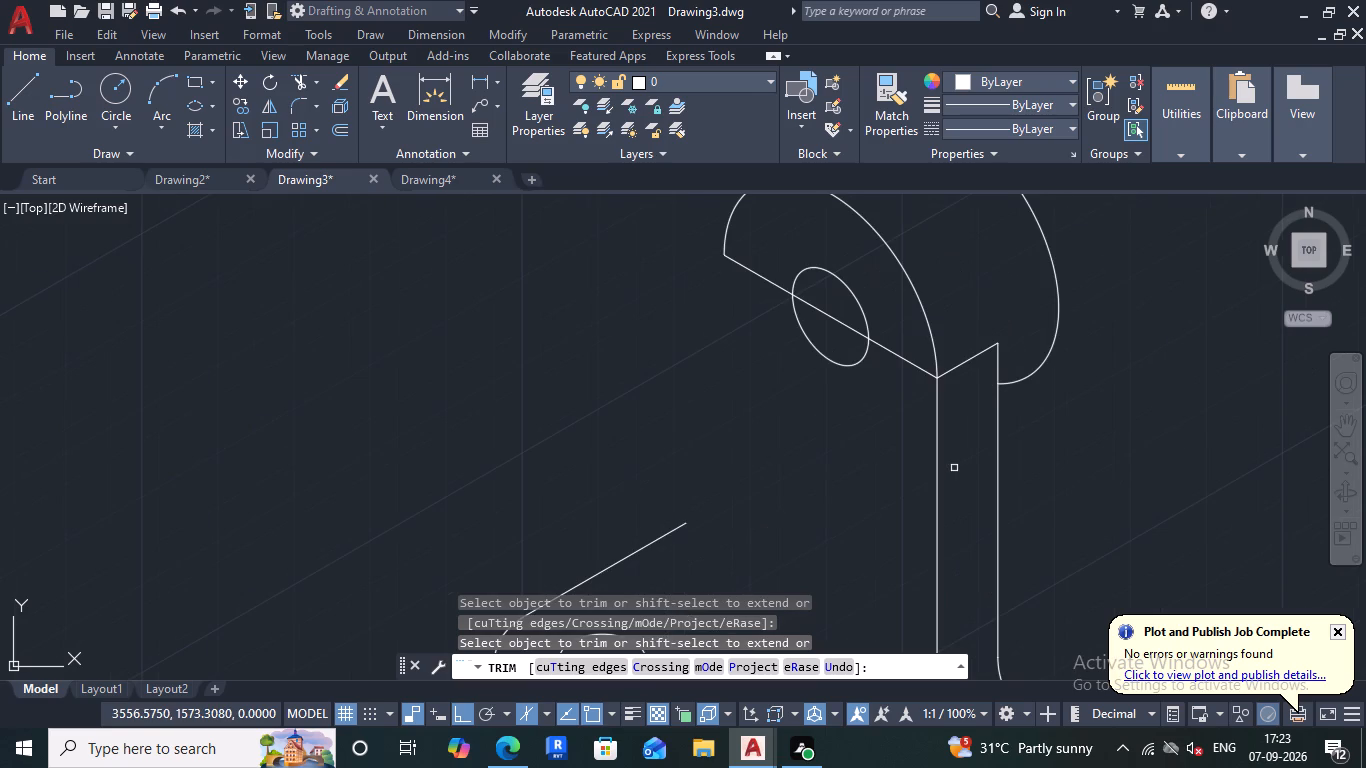
pyautogui.press('Escape')
# Erase both segments of the sloped line running through the hole between the front arc's ends.
pyautogui.scroll(-2, 877, 462)
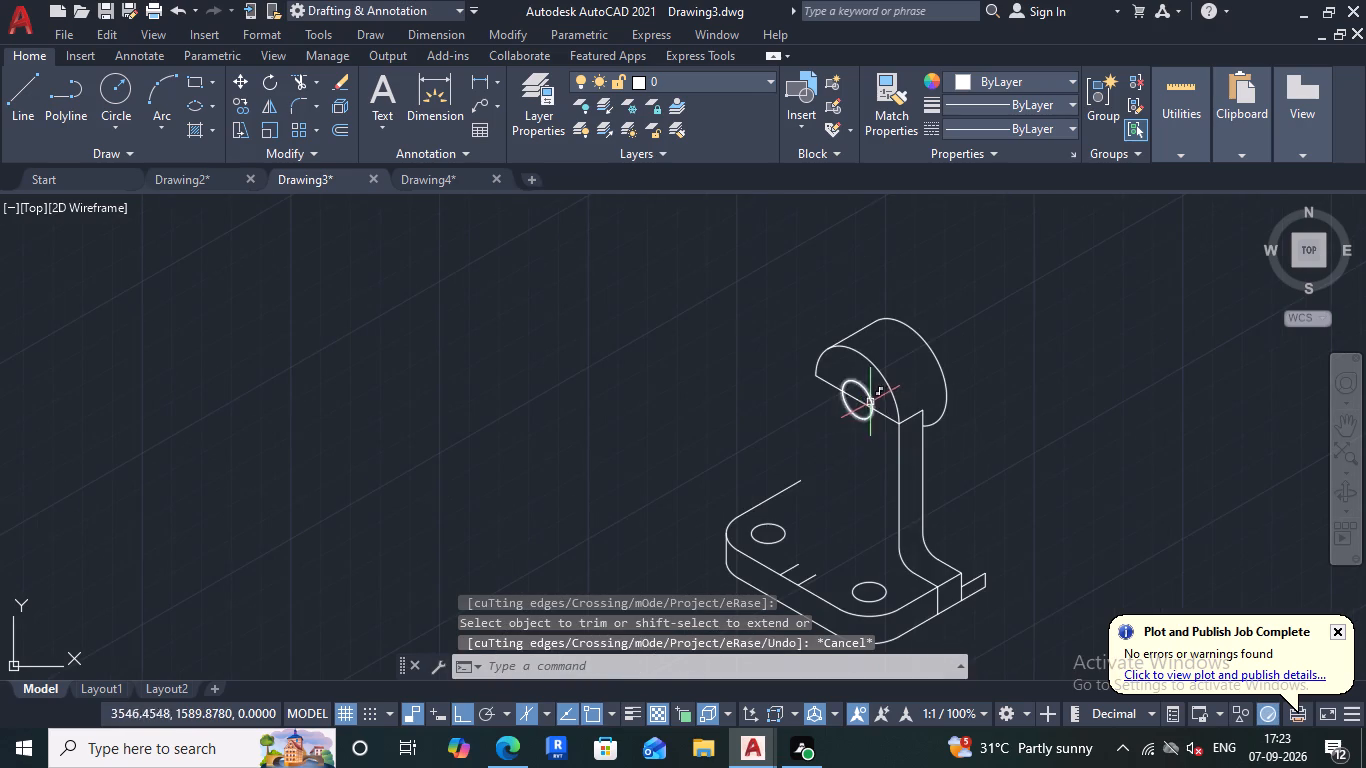
pyautogui.scroll(2, 861, 403)
pyautogui.click(856, 401)
pyautogui.click(821, 376)
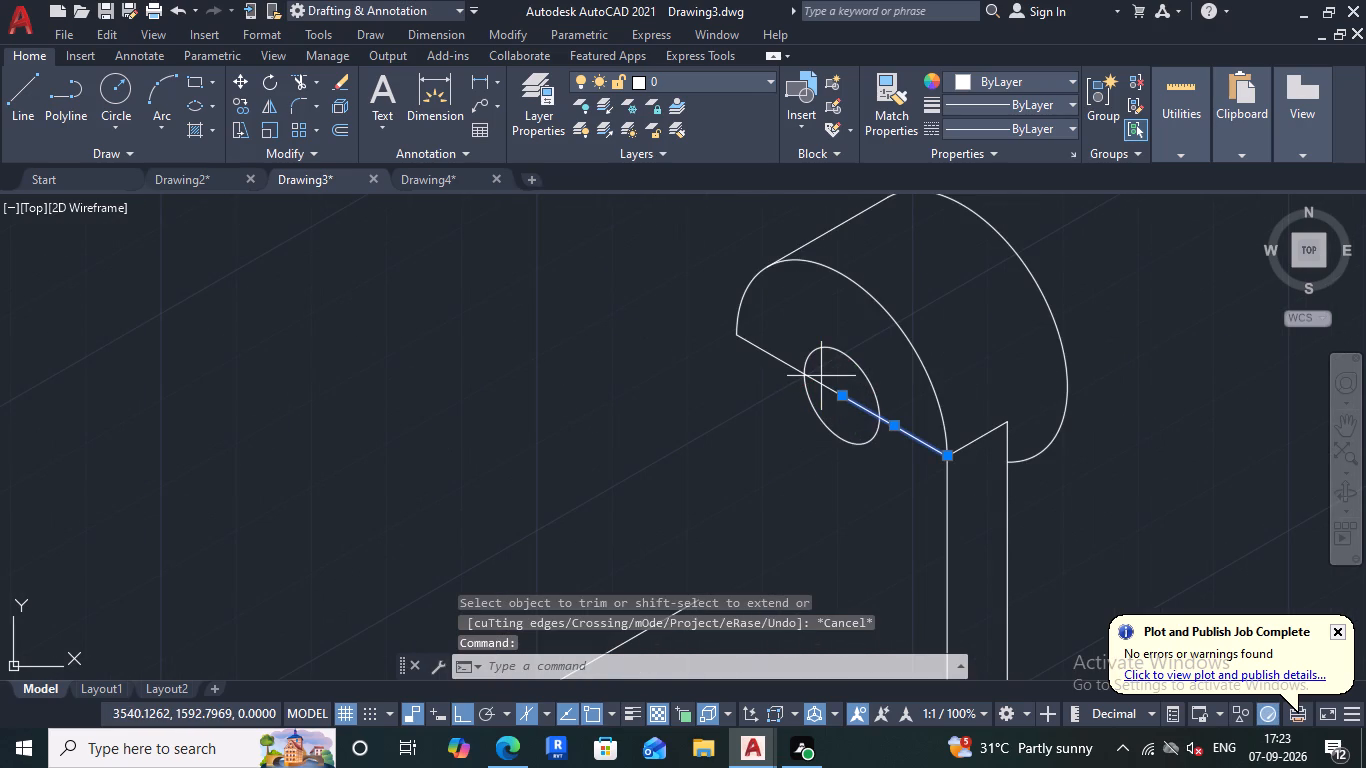
pyautogui.click(817, 389)
pyautogui.press('Delete')
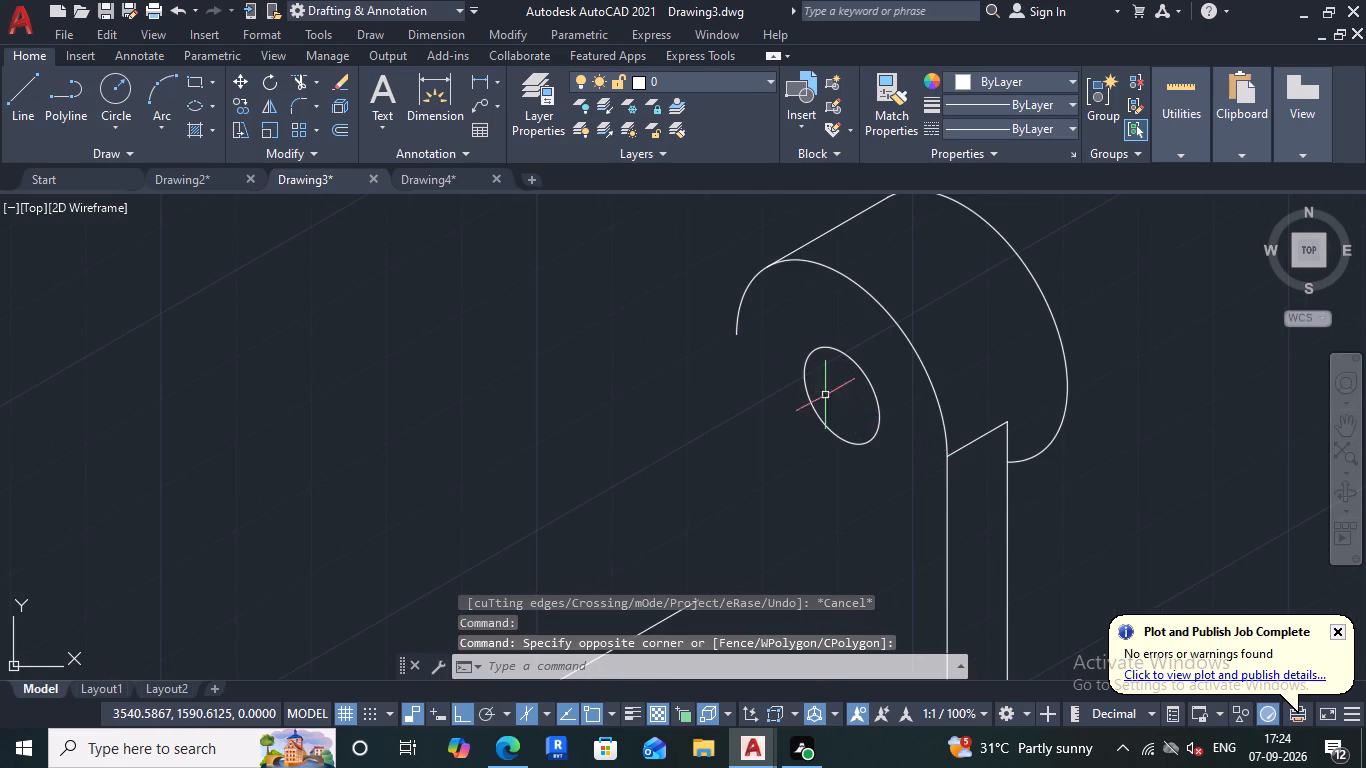
# Draw a left-isoplane line from the base's far upper corner back past the upright's rear vertical edge.
pyautogui.scroll(-4, 855, 402)
pyautogui.scroll(1, 852, 506)
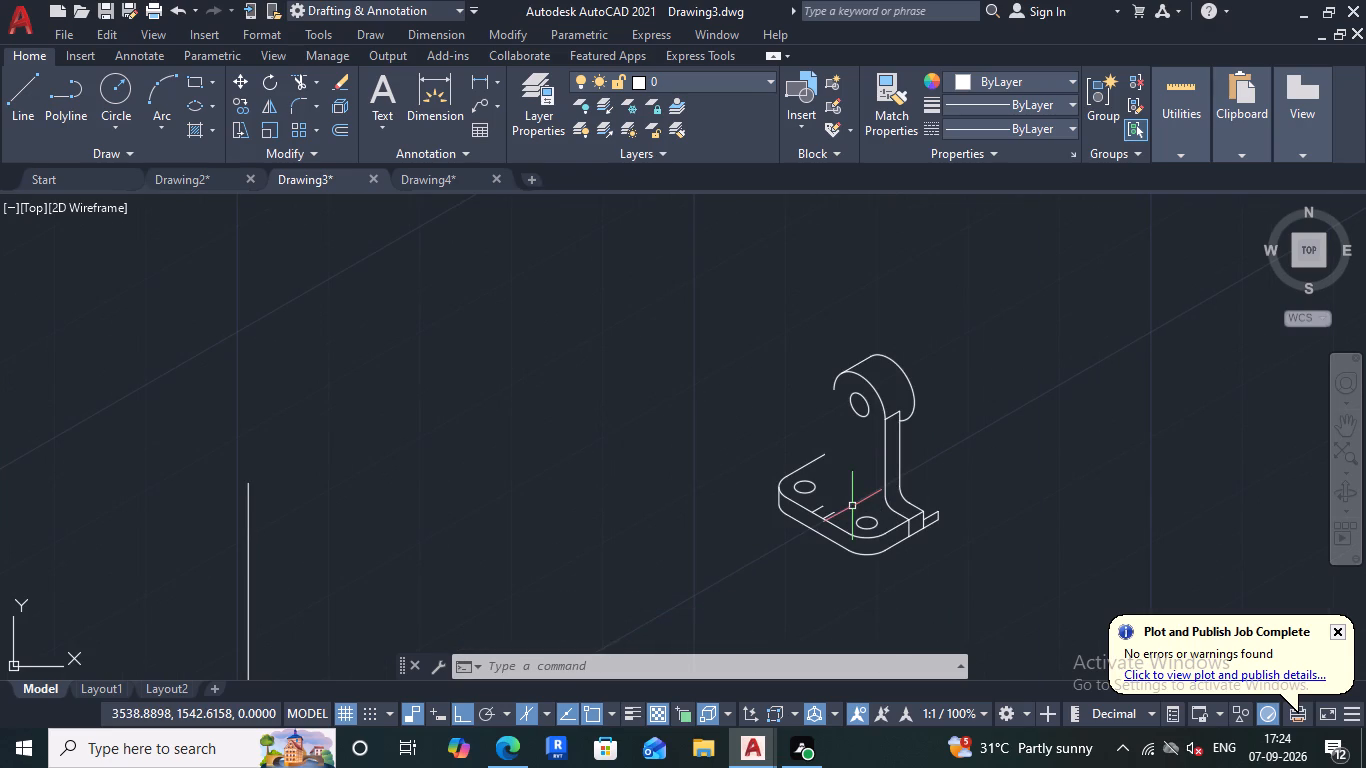
pyautogui.scroll(2, 845, 511)
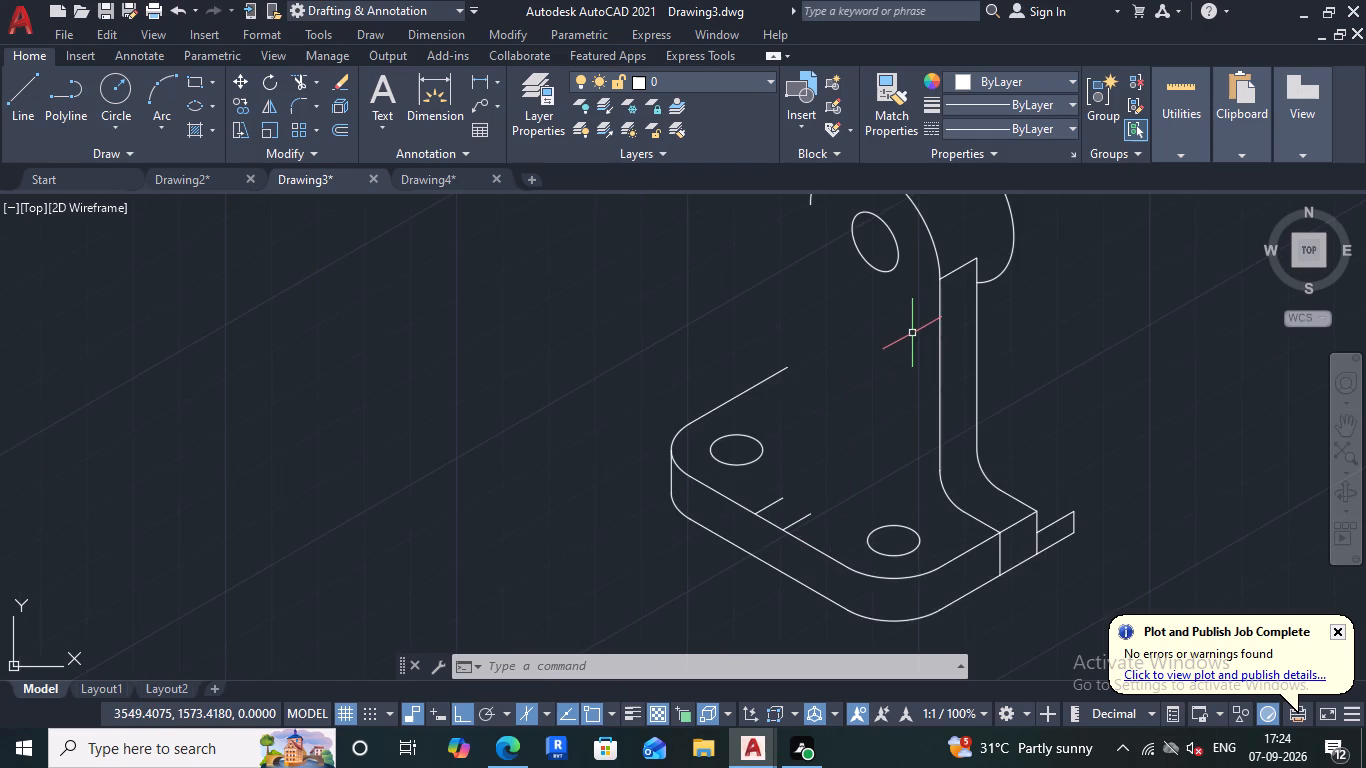
pyautogui.scroll(-1, 965, 406)
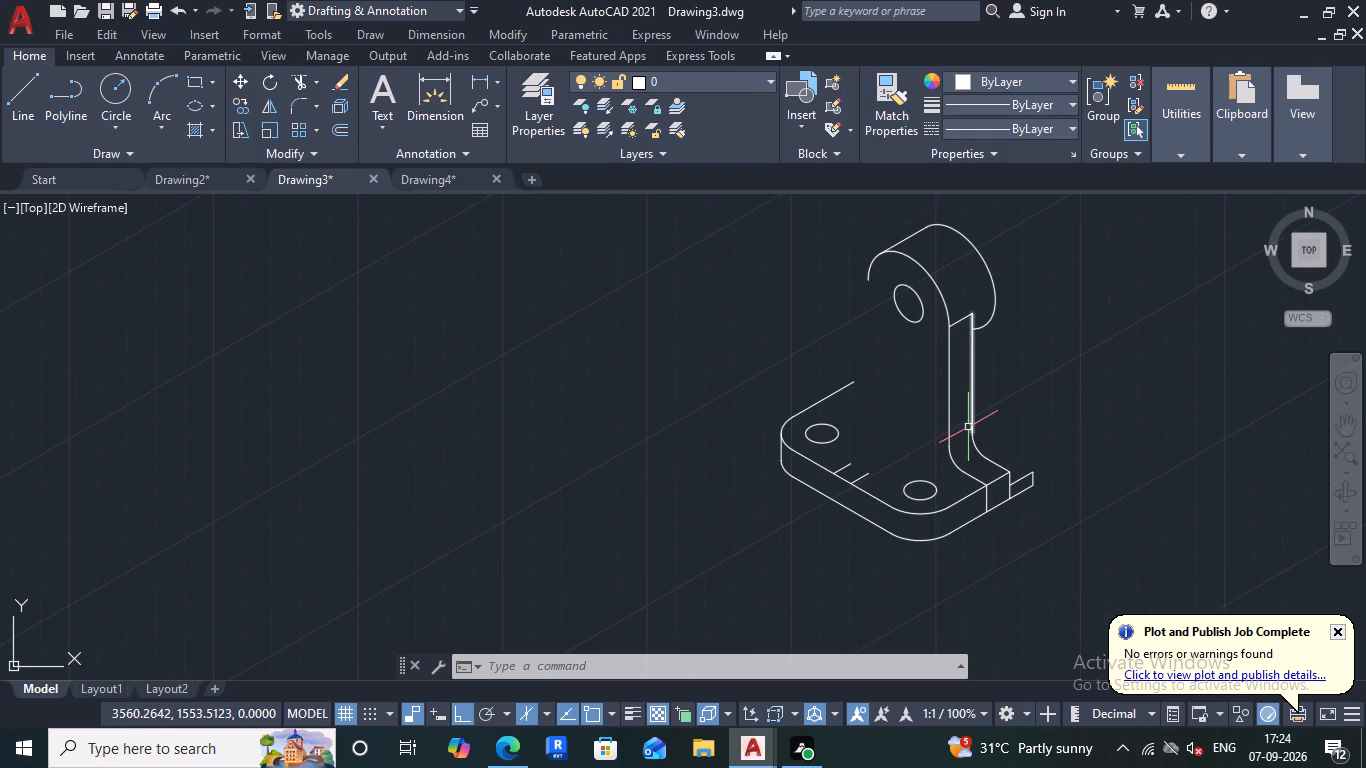
pyautogui.scroll(1, 966, 427)
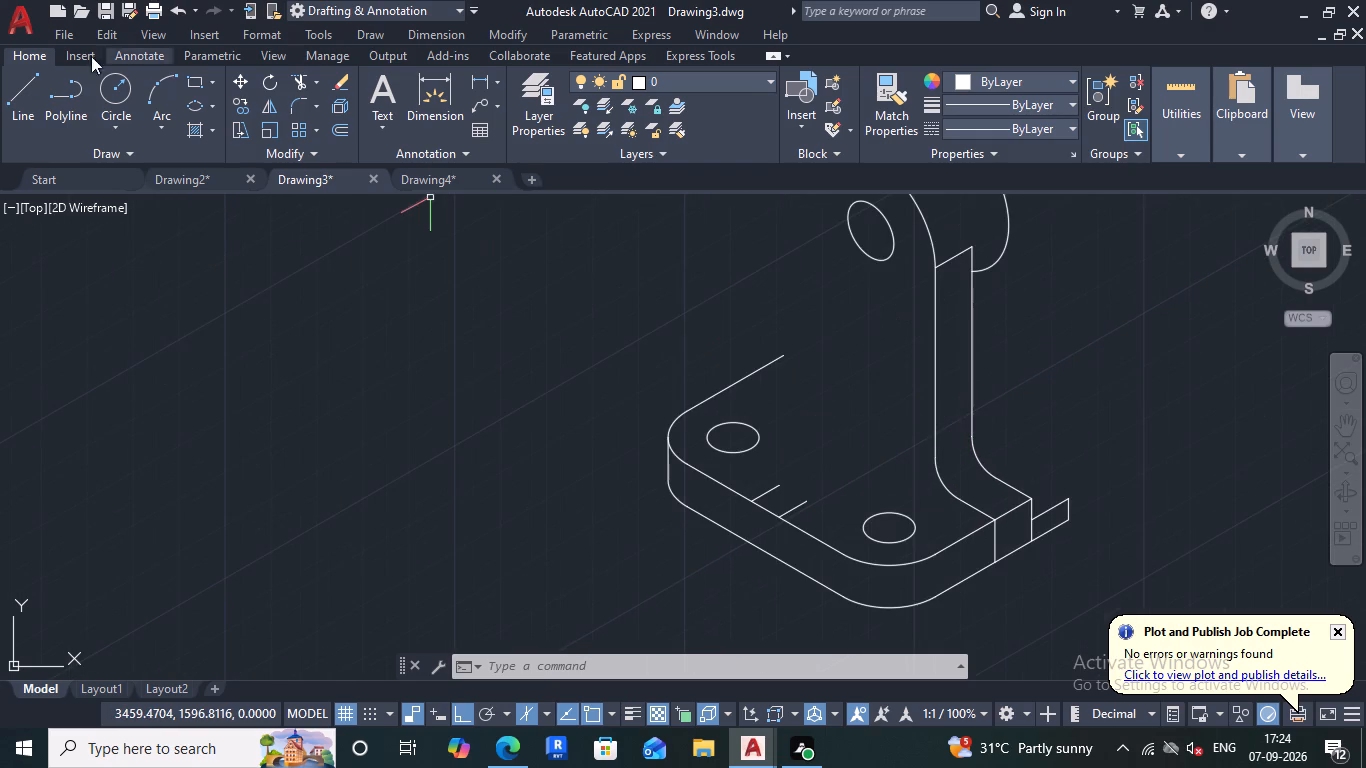
pyautogui.click(22, 91)
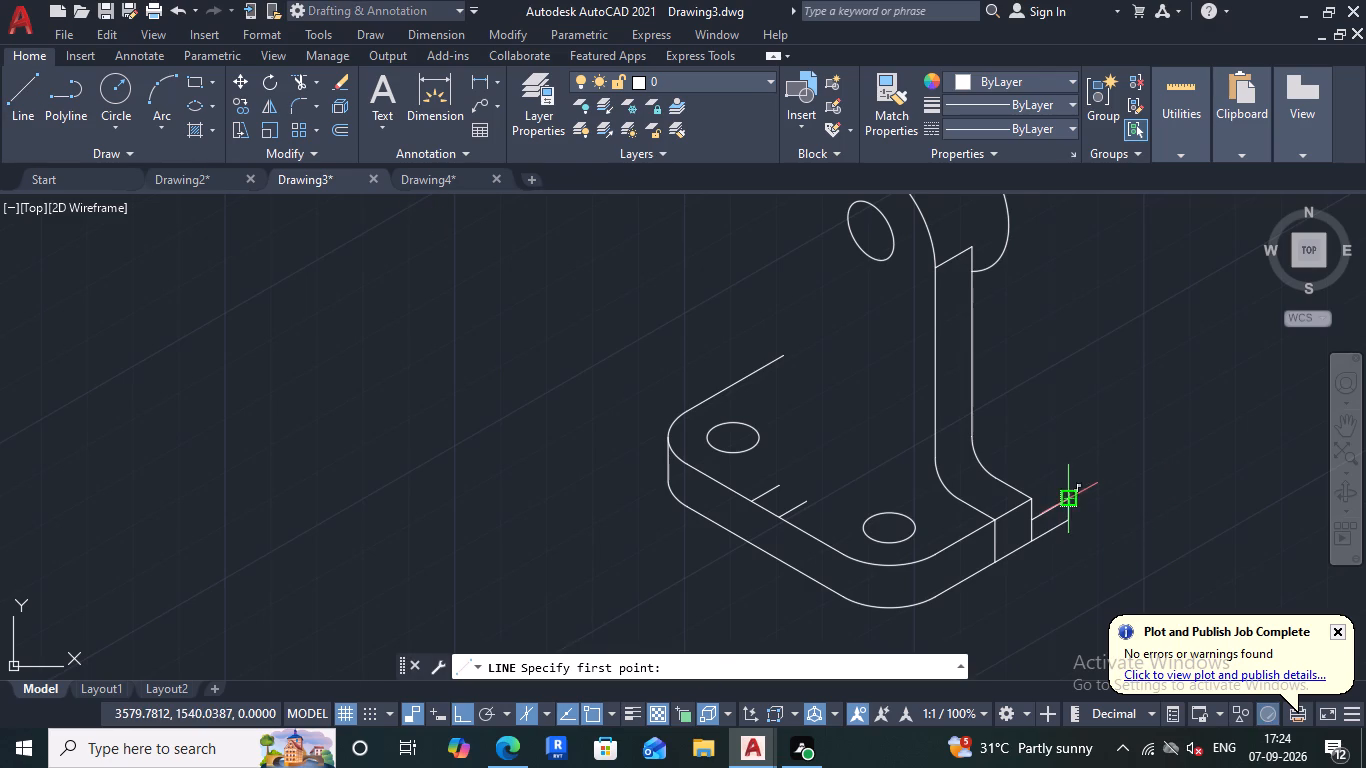
pyautogui.click(1071, 497)
pyautogui.press('F5')
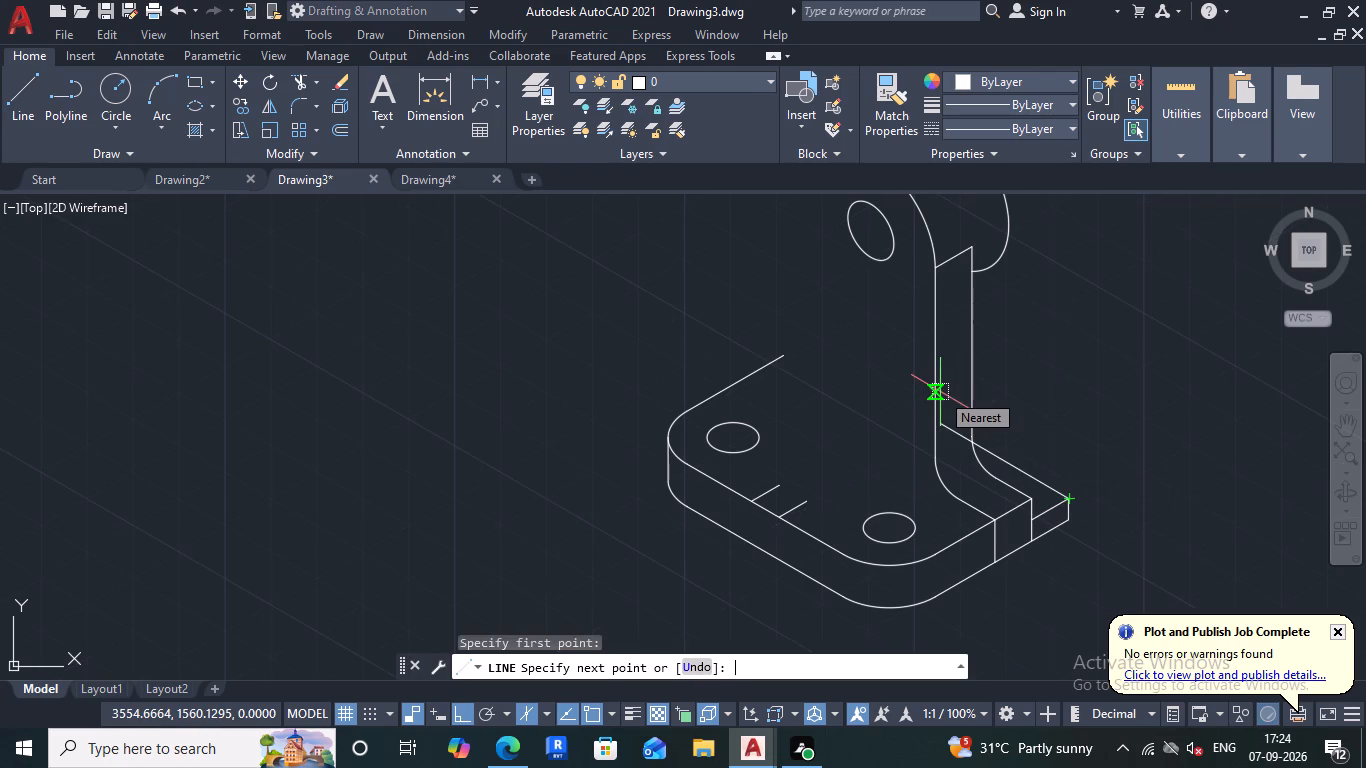
pyautogui.scroll(1, 963, 433)
pyautogui.scroll(-1, 963, 433)
pyautogui.scroll(1, 963, 433)
pyautogui.click(938, 426)
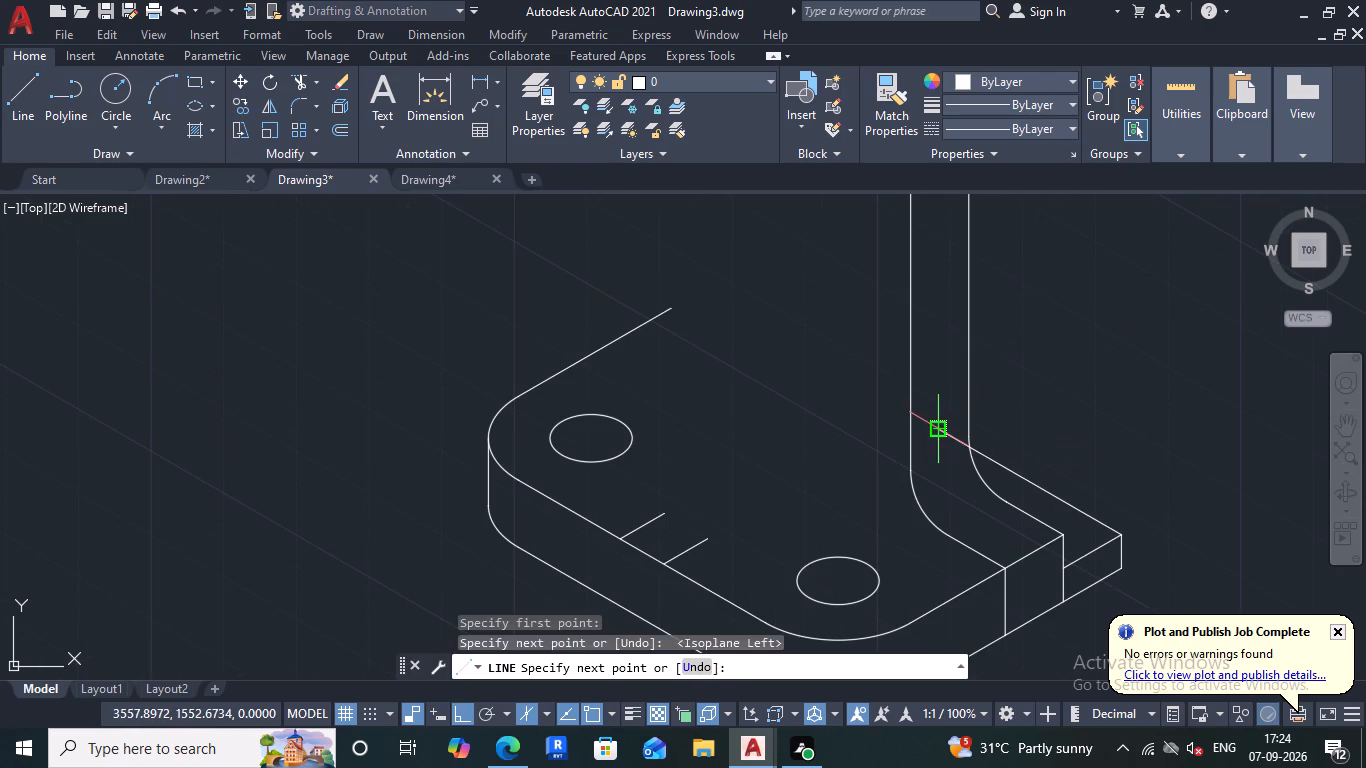
pyautogui.press('Escape')
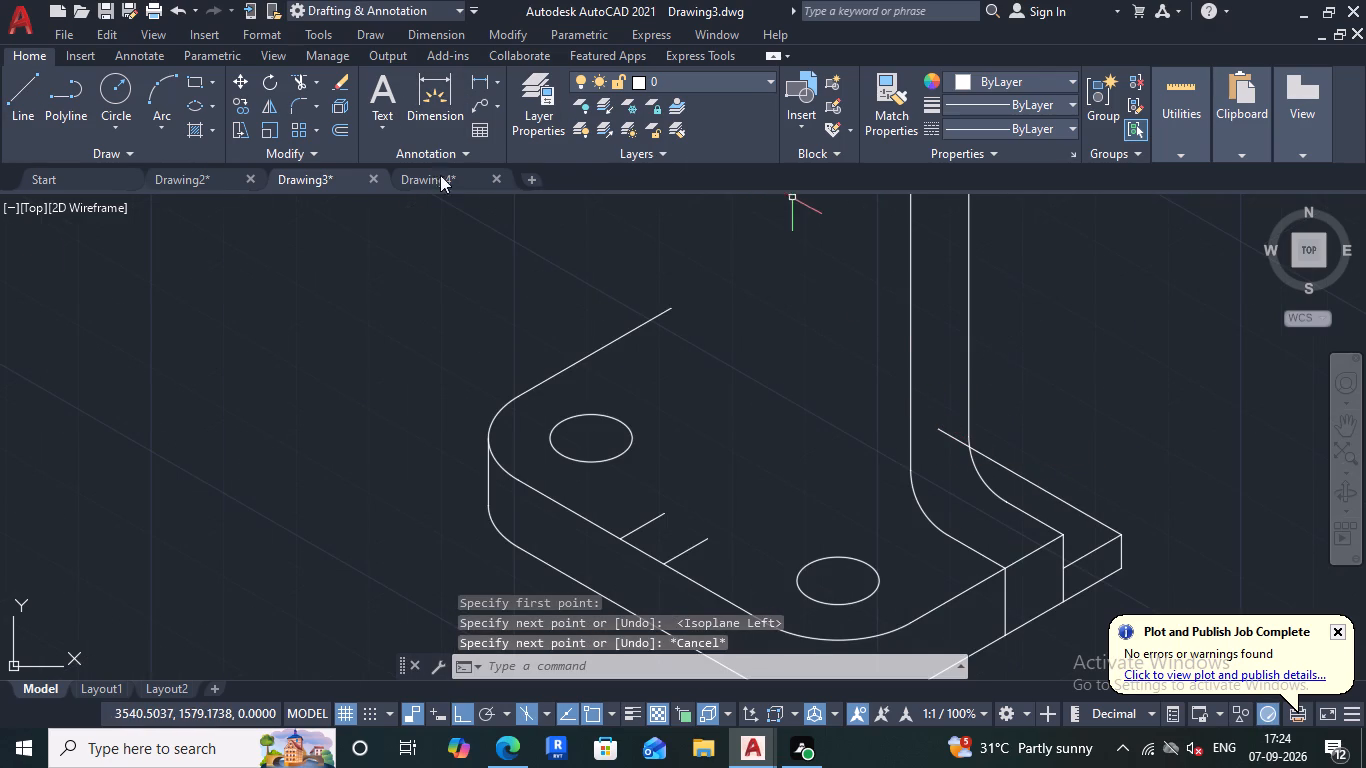
# Trim the part of the new base line that crosses the upright's side face.
pyautogui.click(296, 79)
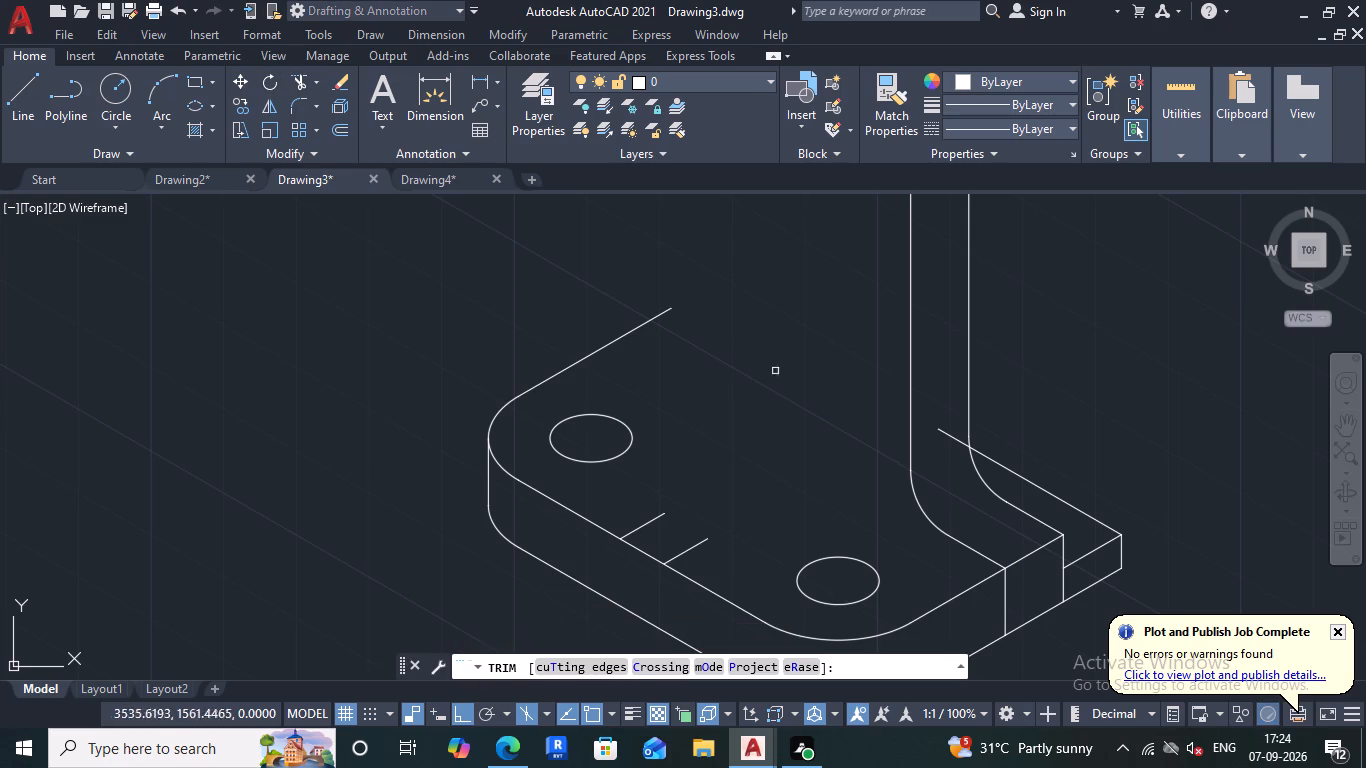
pyautogui.doubleClick(956, 440)
pyautogui.scroll(-1, 939, 459)
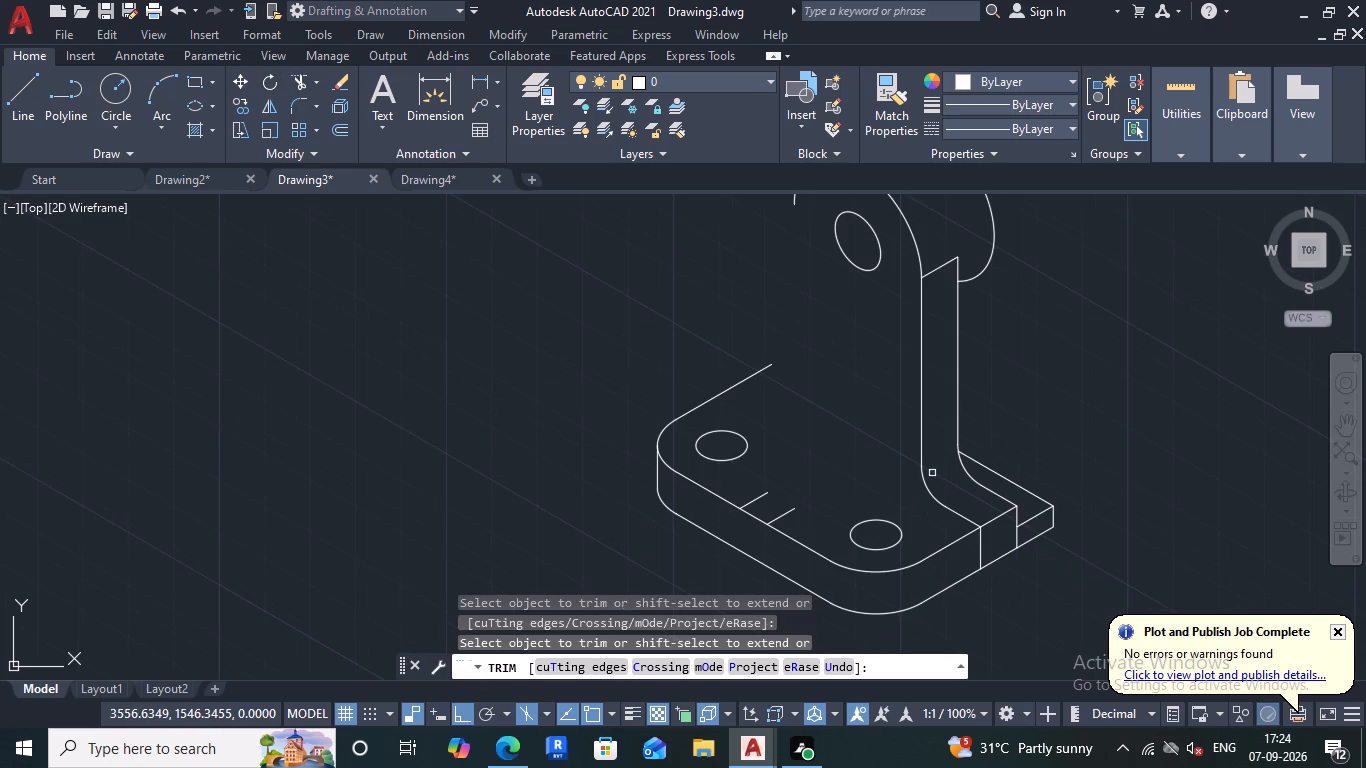
pyautogui.scroll(-1, 789, 472)
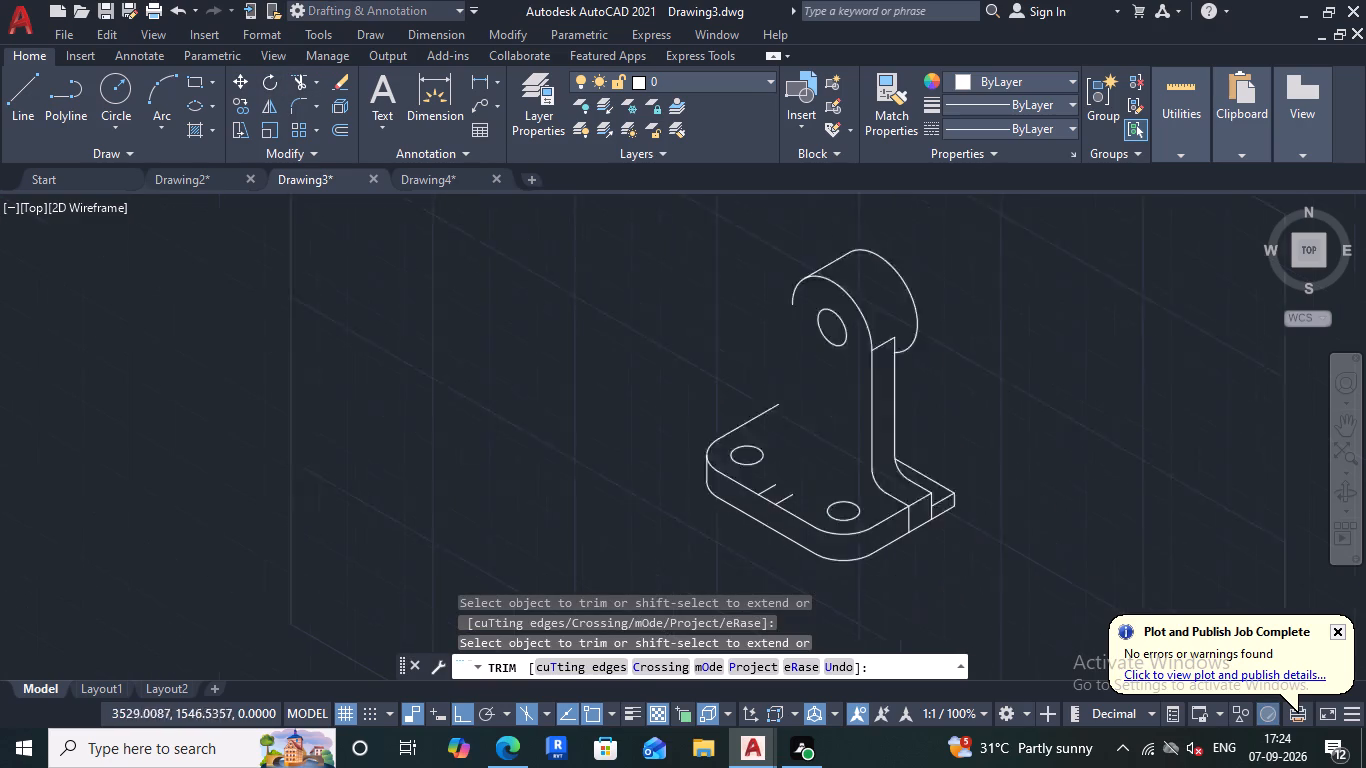
pyautogui.scroll(-1, 794, 477)
pyautogui.scroll(1, 654, 422)
pyautogui.press('Escape')
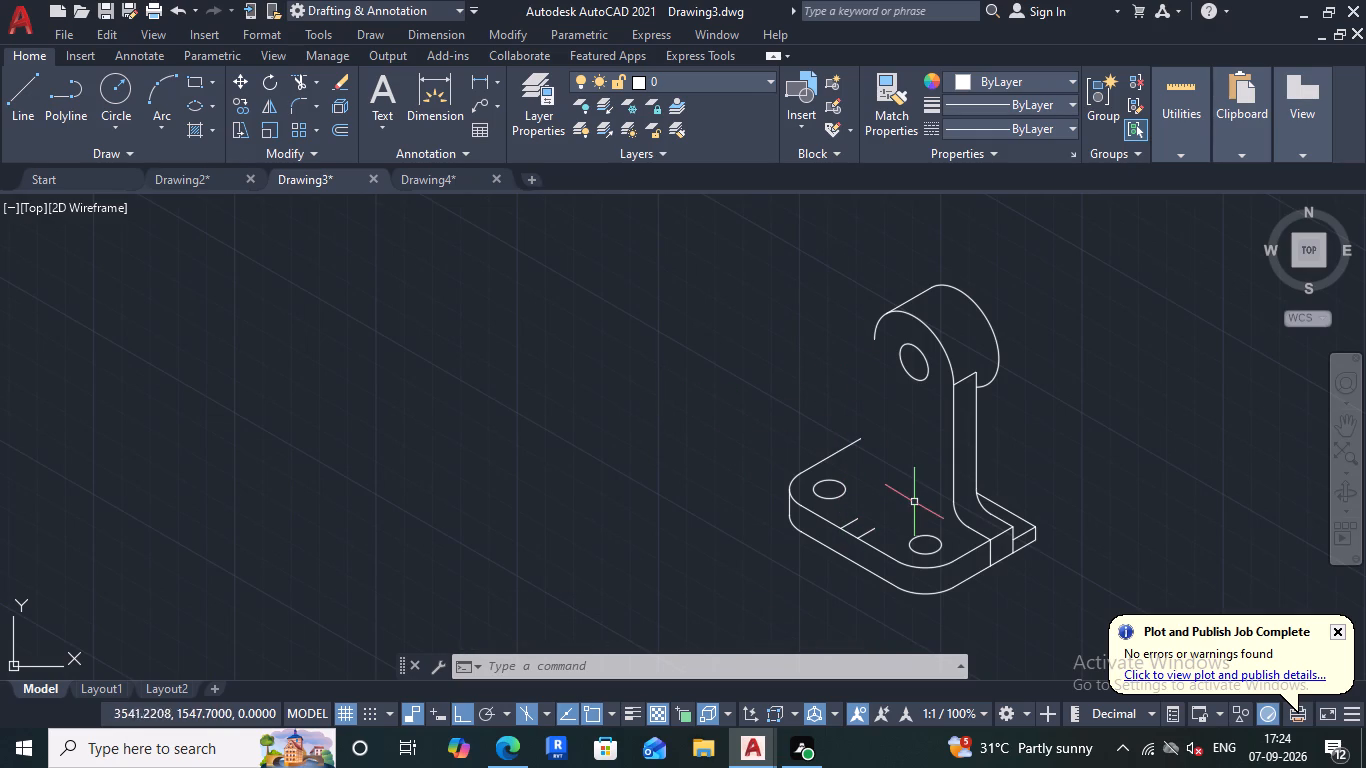
# Draw an isometric line from the lower end of the upright's front fillet across the base top, just past its opposite edge.
pyautogui.scroll(1, 931, 512)
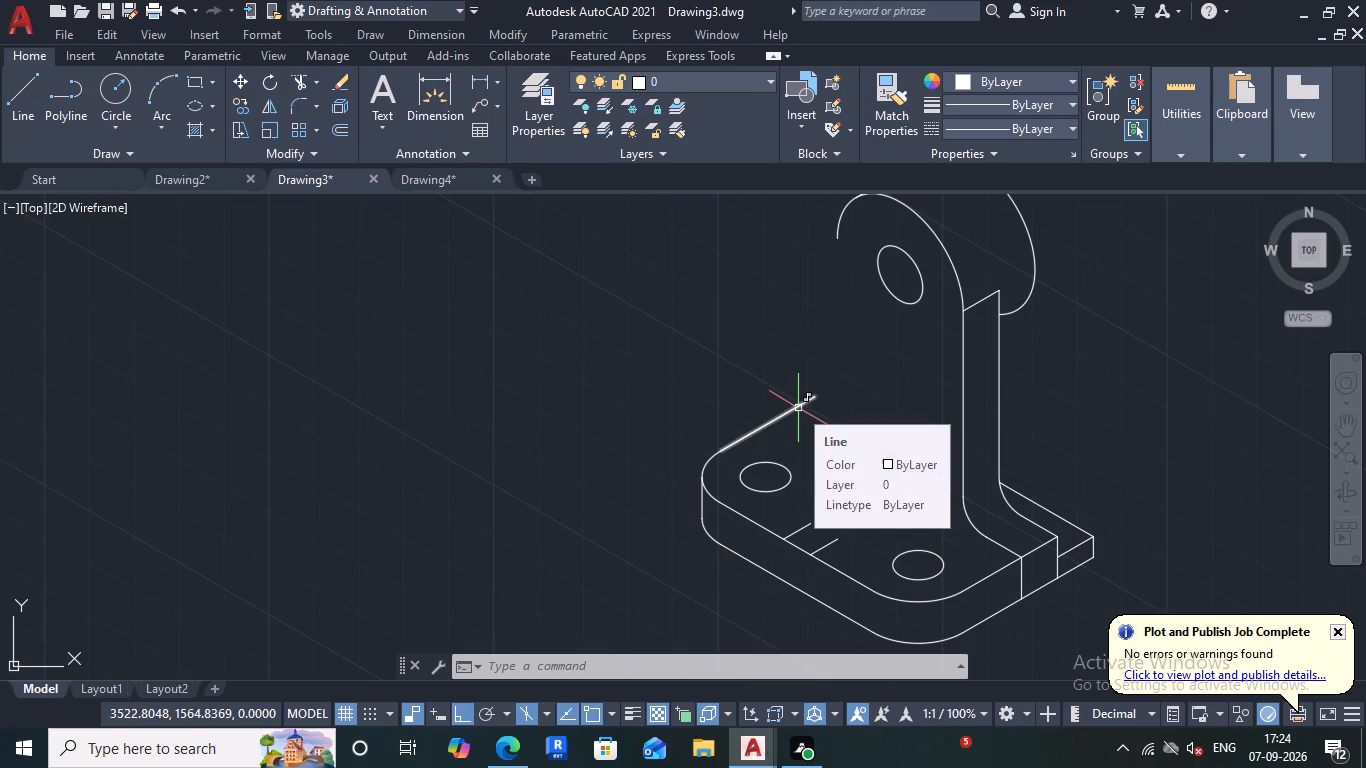
pyautogui.scroll(2, 984, 536)
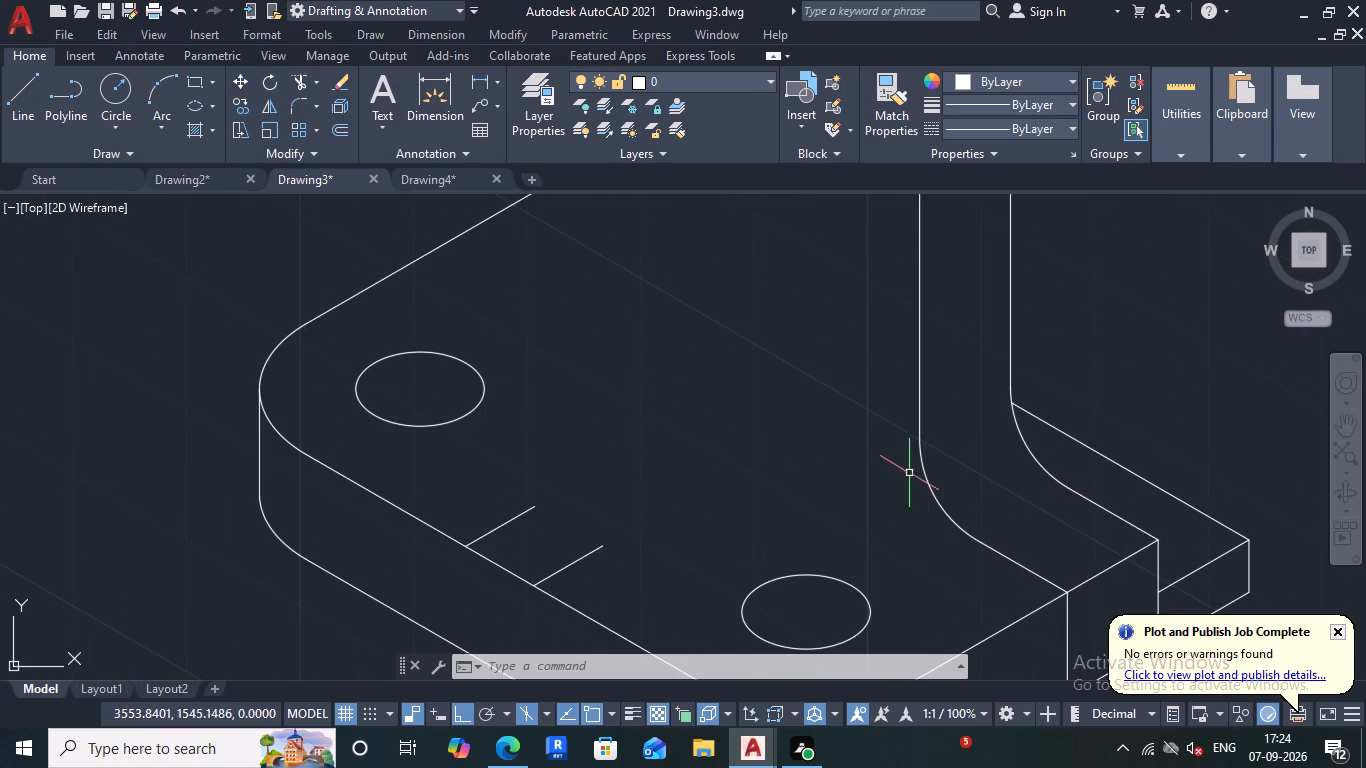
pyautogui.scroll(-2, 917, 472)
pyautogui.click(15, 89)
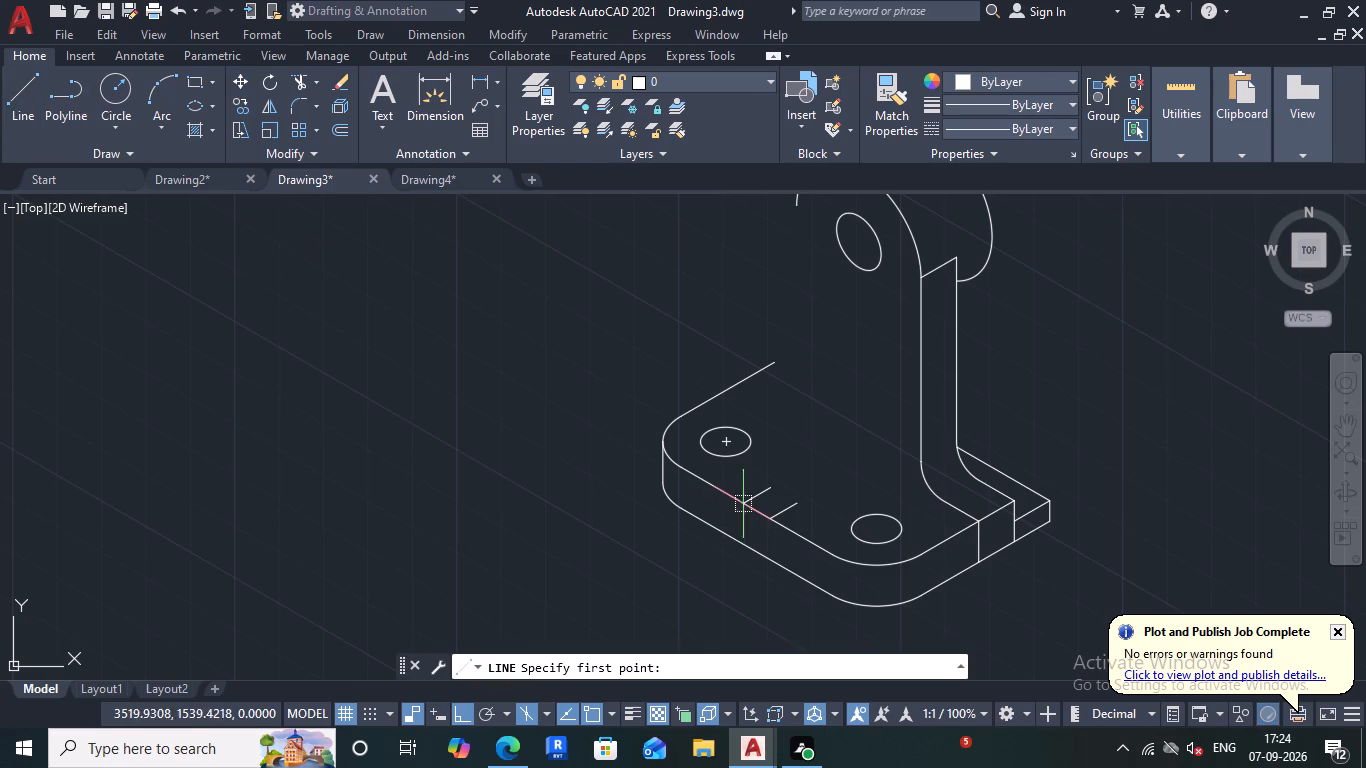
pyautogui.click(940, 503)
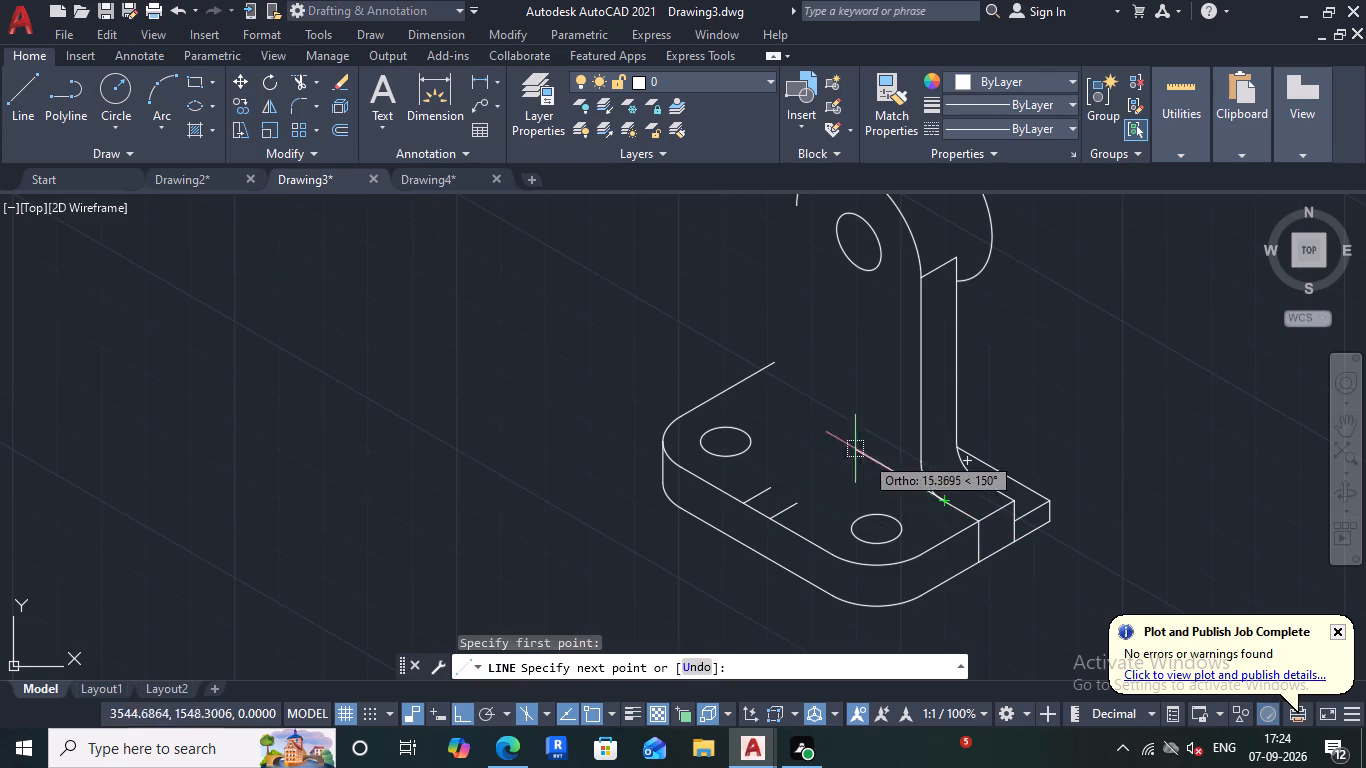
pyautogui.click(732, 363)
pyautogui.press('Escape')
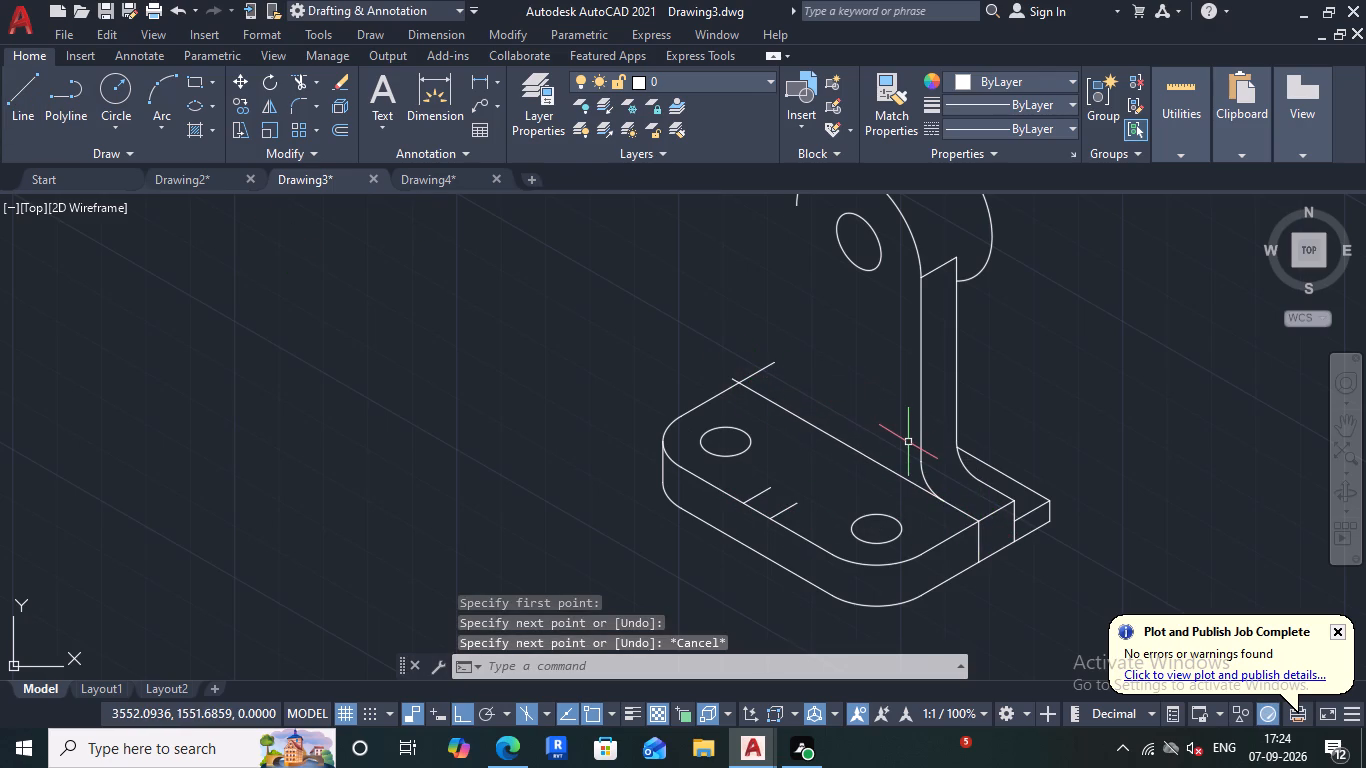
# Draw a vertical line from the front arc's open end down past the isometric line on the base top.
pyautogui.scroll(-2, 908, 442)
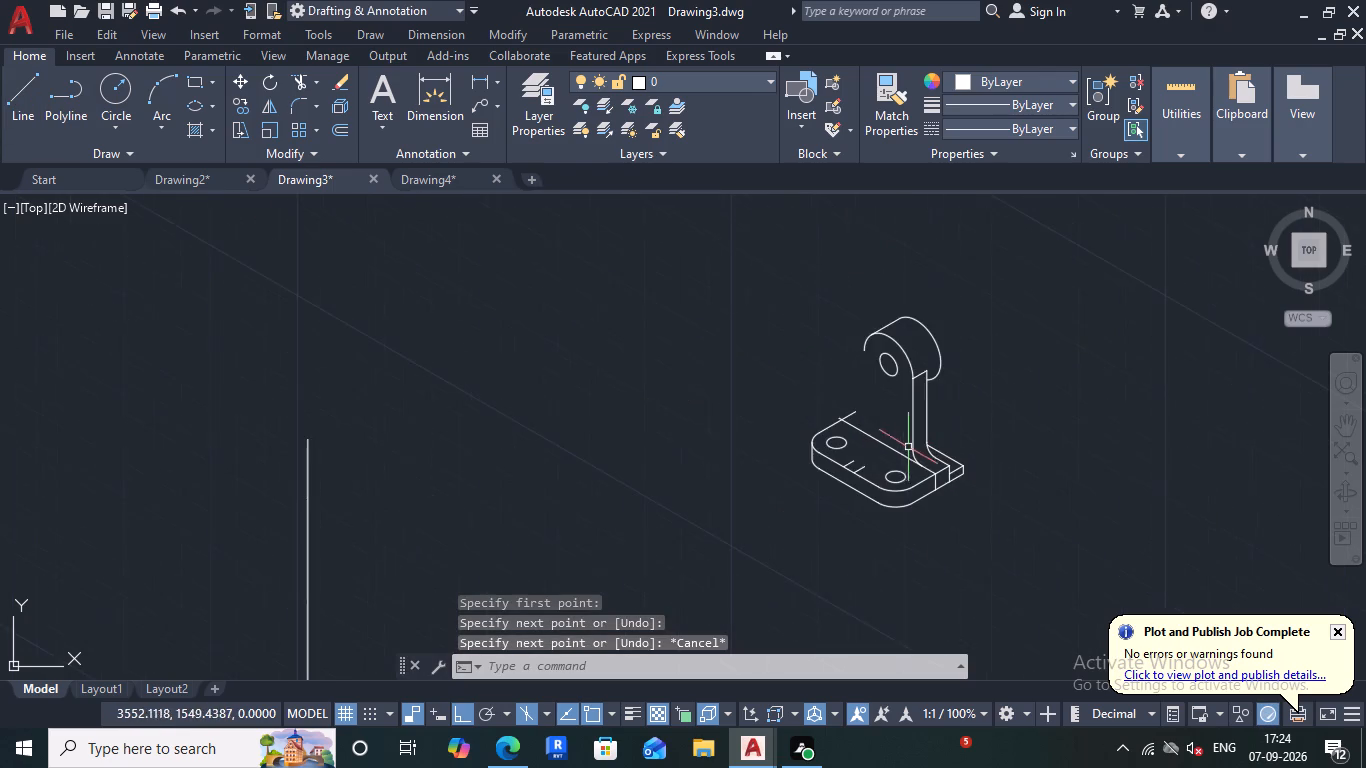
pyautogui.scroll(1, 871, 399)
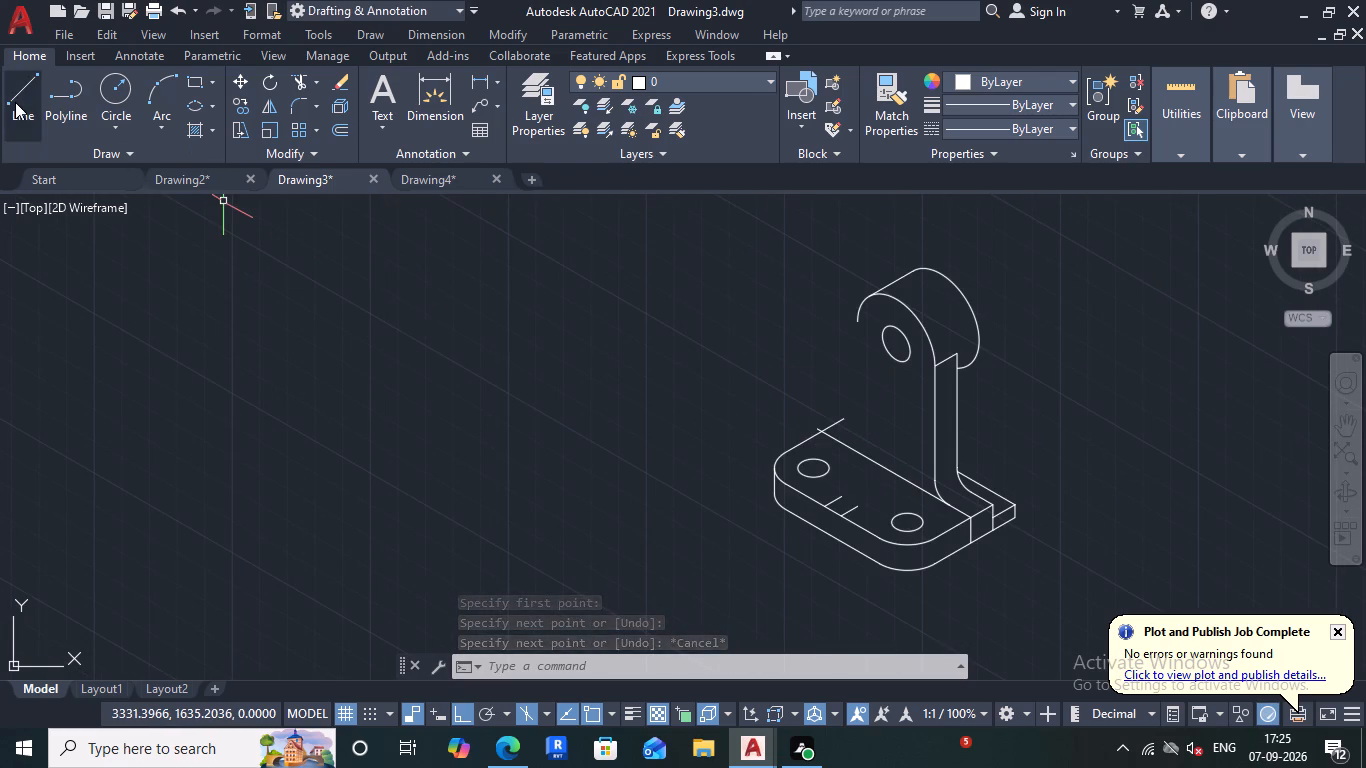
pyautogui.click(16, 101)
pyautogui.click(856, 320)
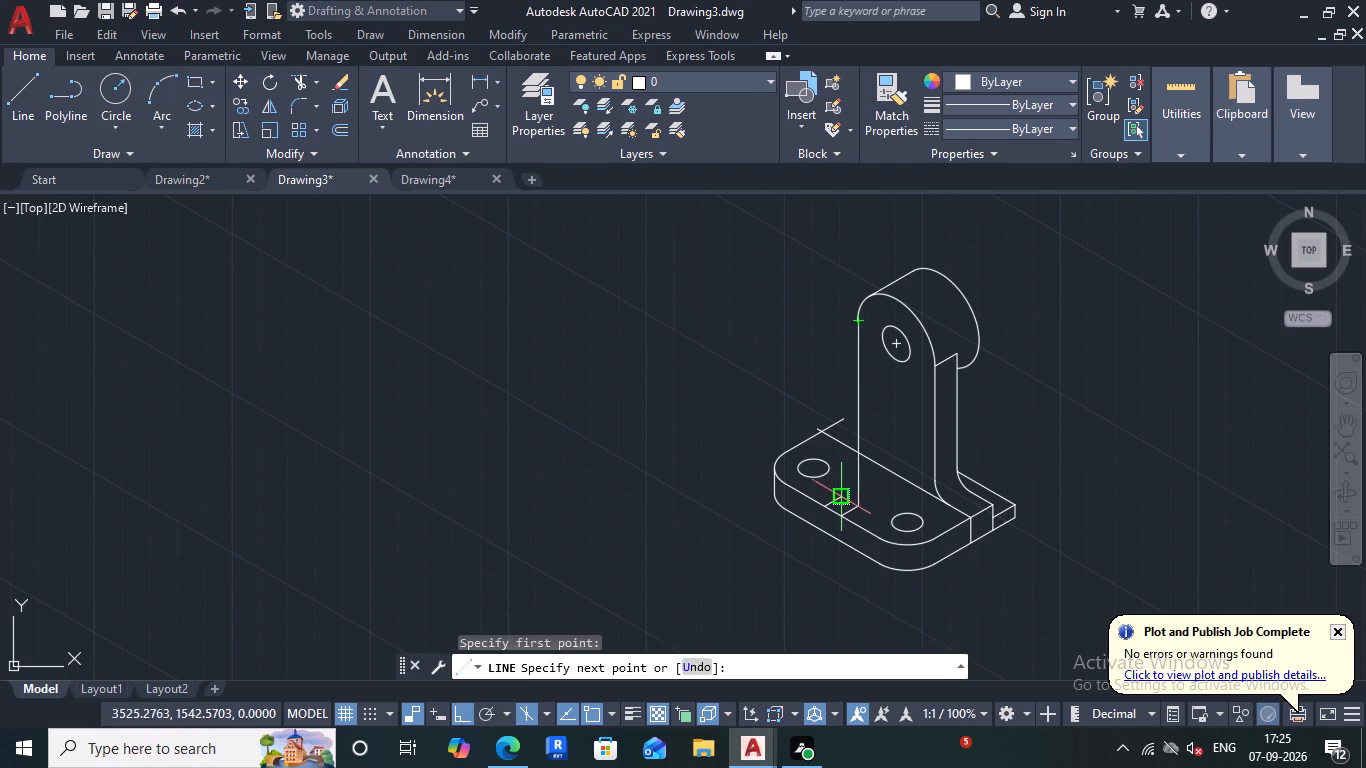
pyautogui.scroll(2, 859, 455)
pyautogui.scroll(-1, 859, 454)
pyautogui.scroll(1, 859, 454)
pyautogui.click(840, 488)
pyautogui.press('Escape')
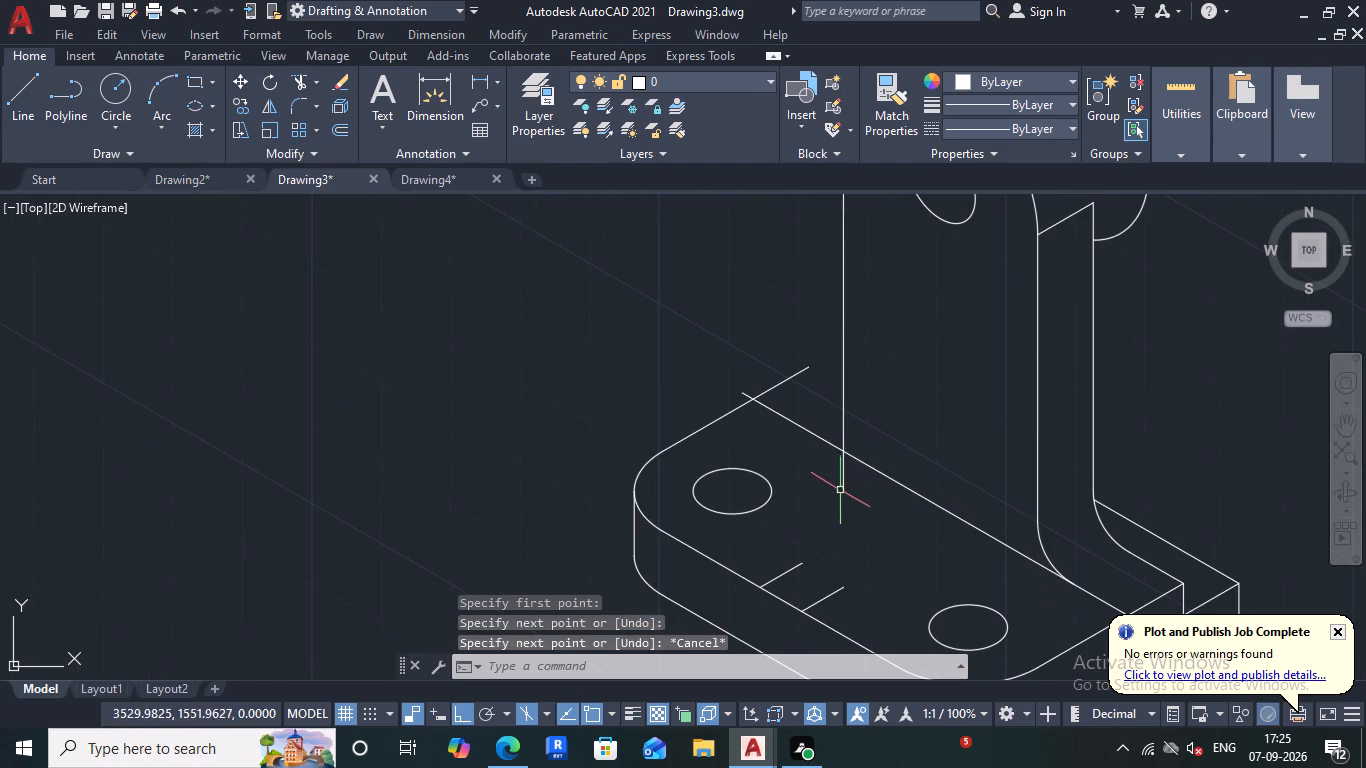
# Trim the base-top line between the upright's two sides and the vertical line's overhang below it.
pyautogui.click(300, 81)
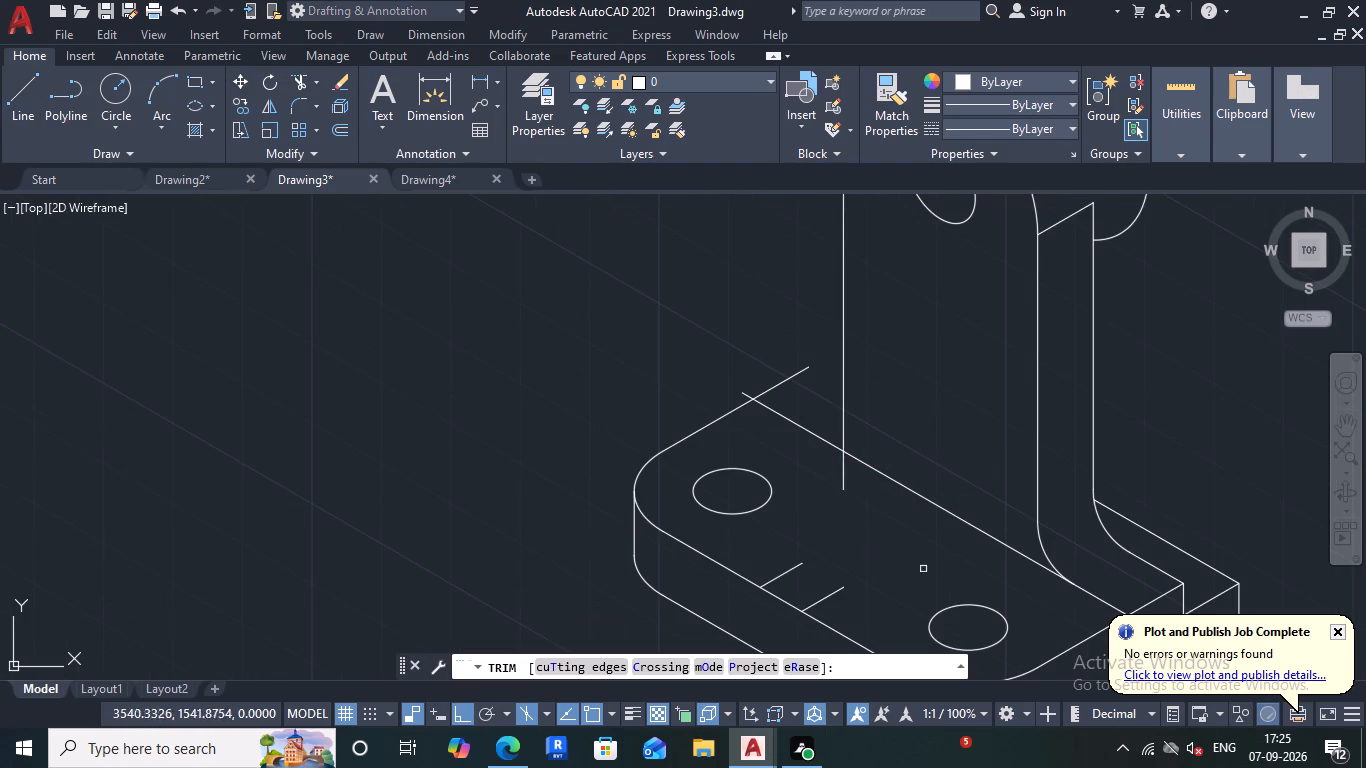
pyautogui.moveTo(939, 473); pyautogui.dragTo(854, 521)
pyautogui.moveTo(831, 475); pyautogui.dragTo(871, 467)
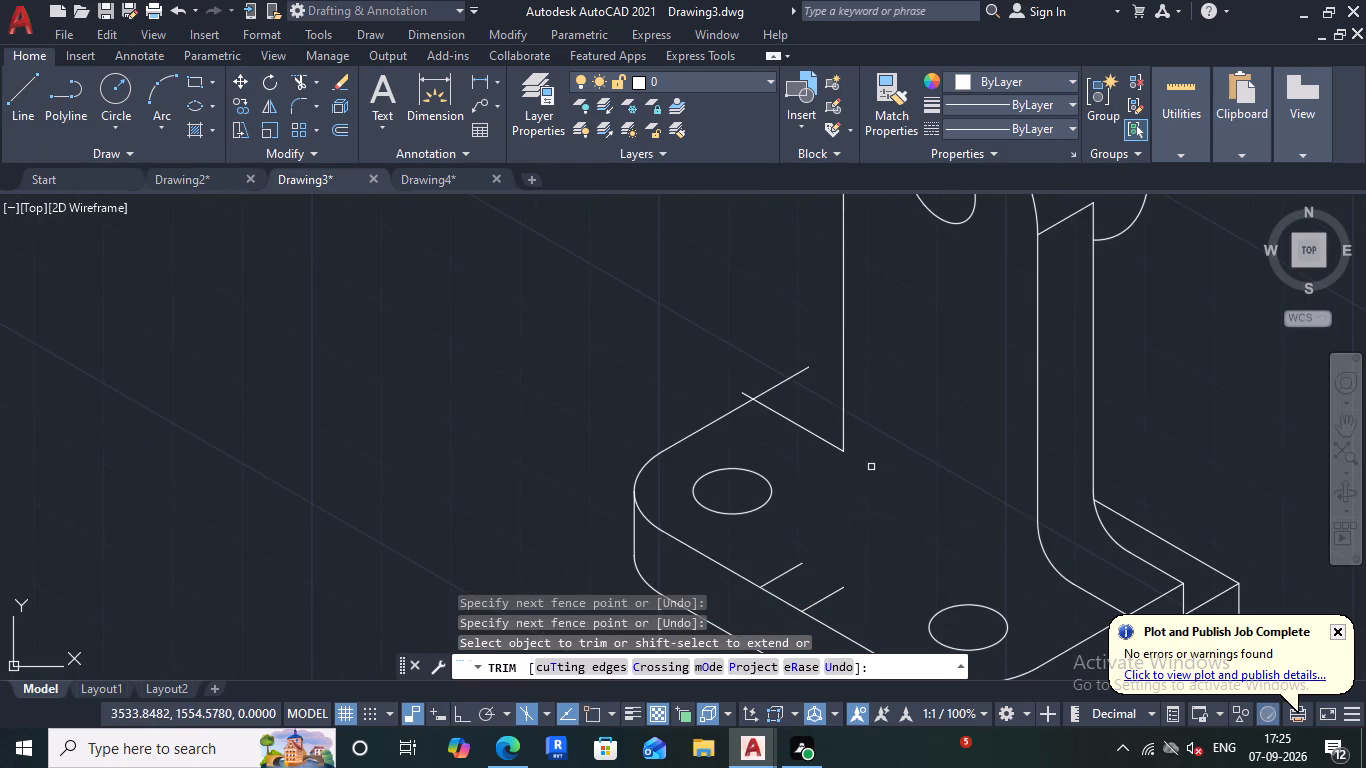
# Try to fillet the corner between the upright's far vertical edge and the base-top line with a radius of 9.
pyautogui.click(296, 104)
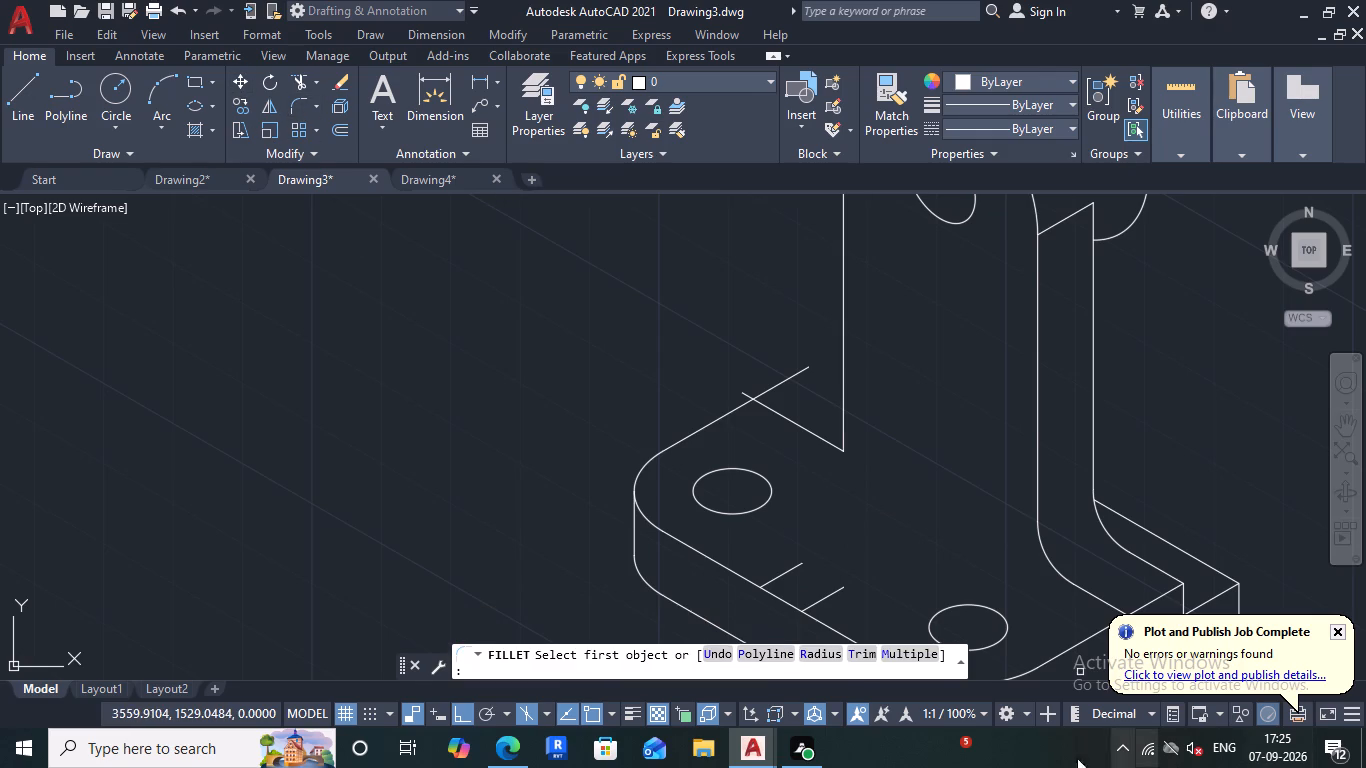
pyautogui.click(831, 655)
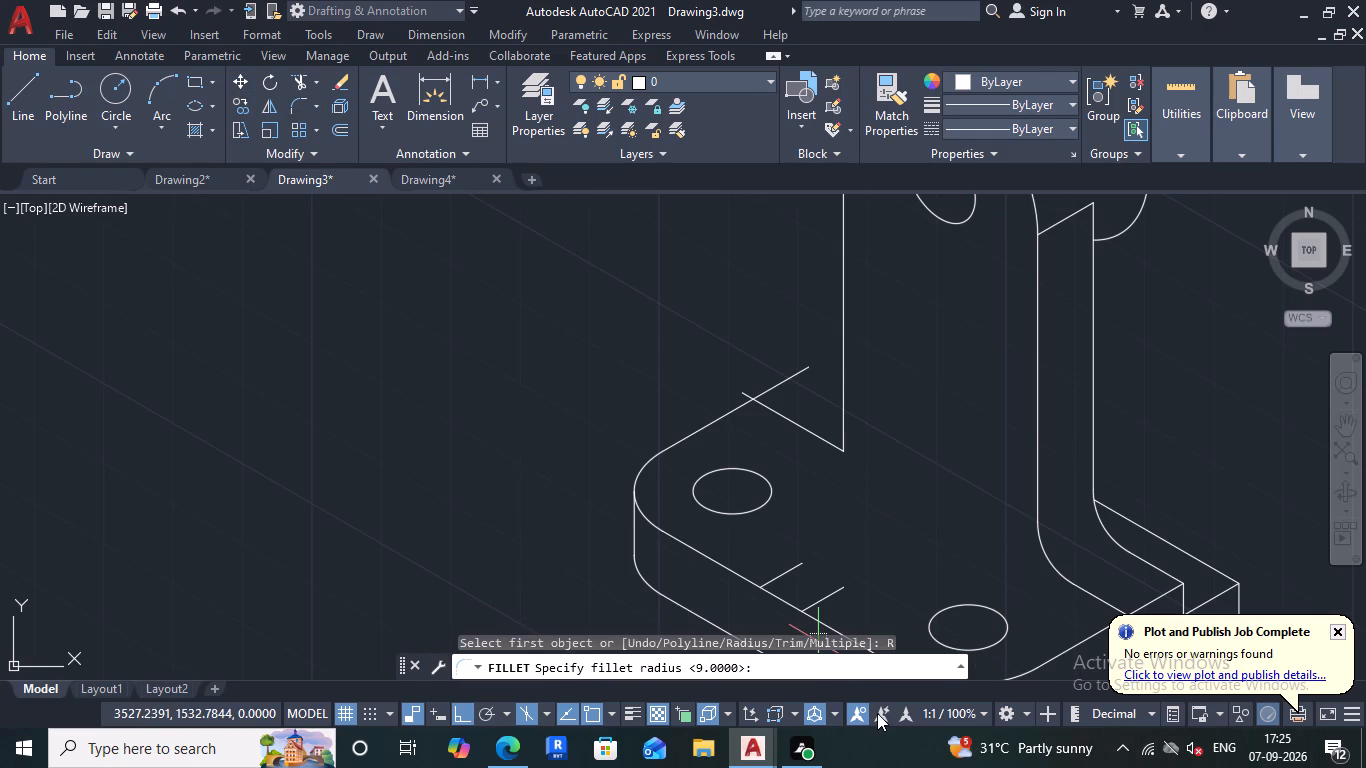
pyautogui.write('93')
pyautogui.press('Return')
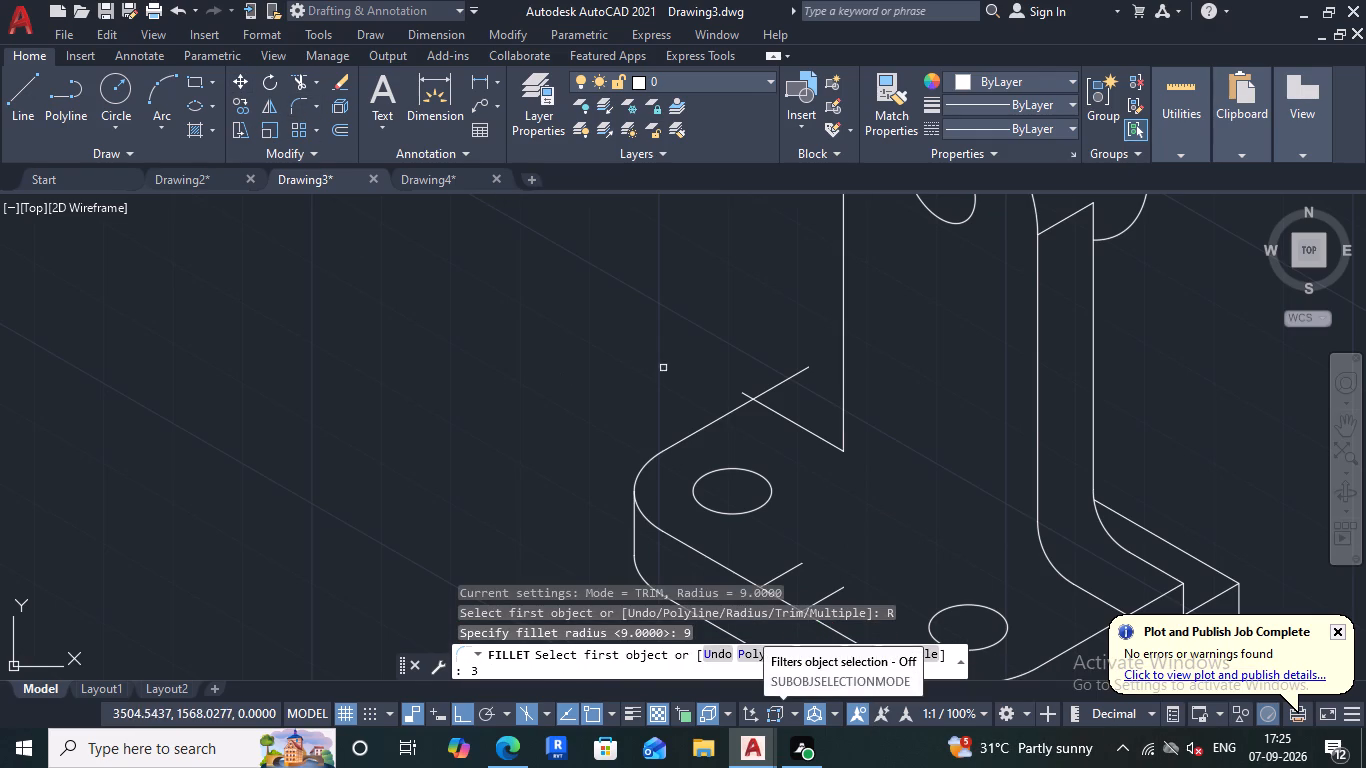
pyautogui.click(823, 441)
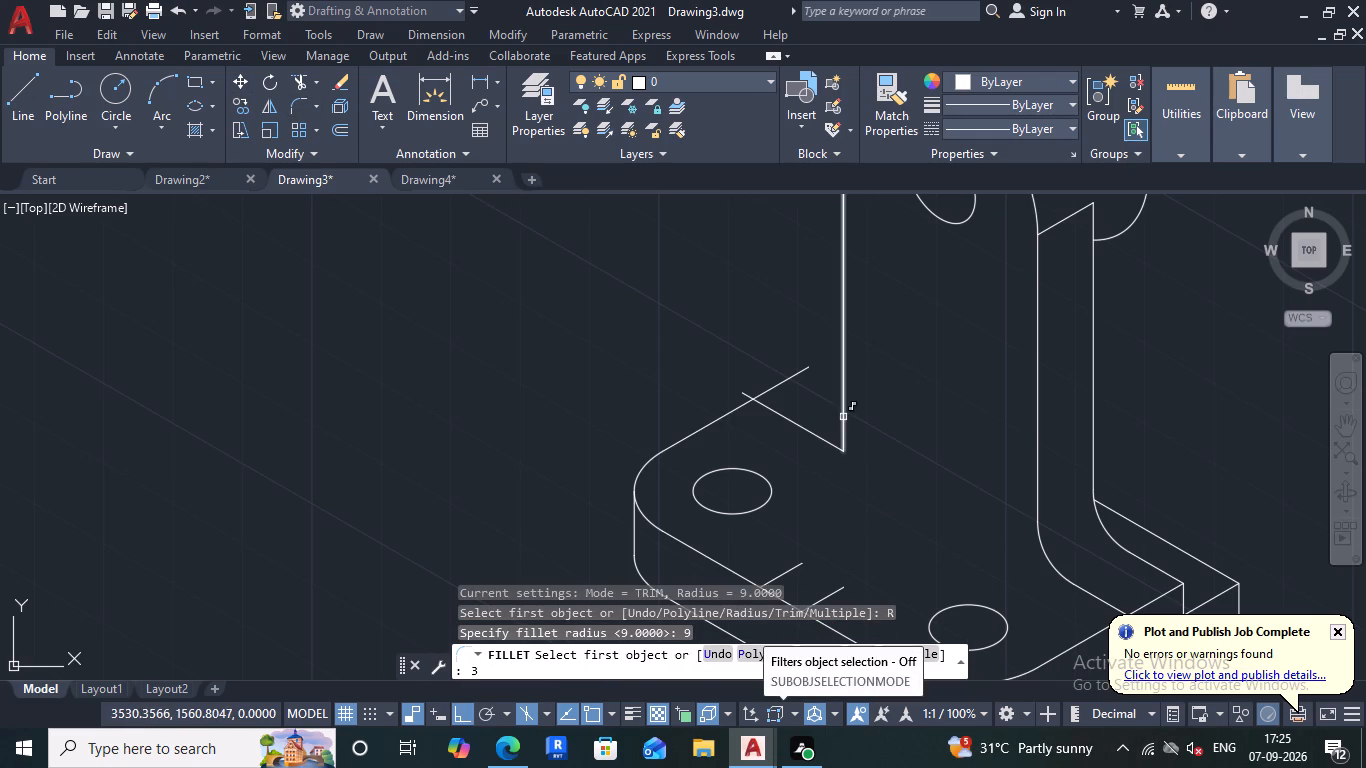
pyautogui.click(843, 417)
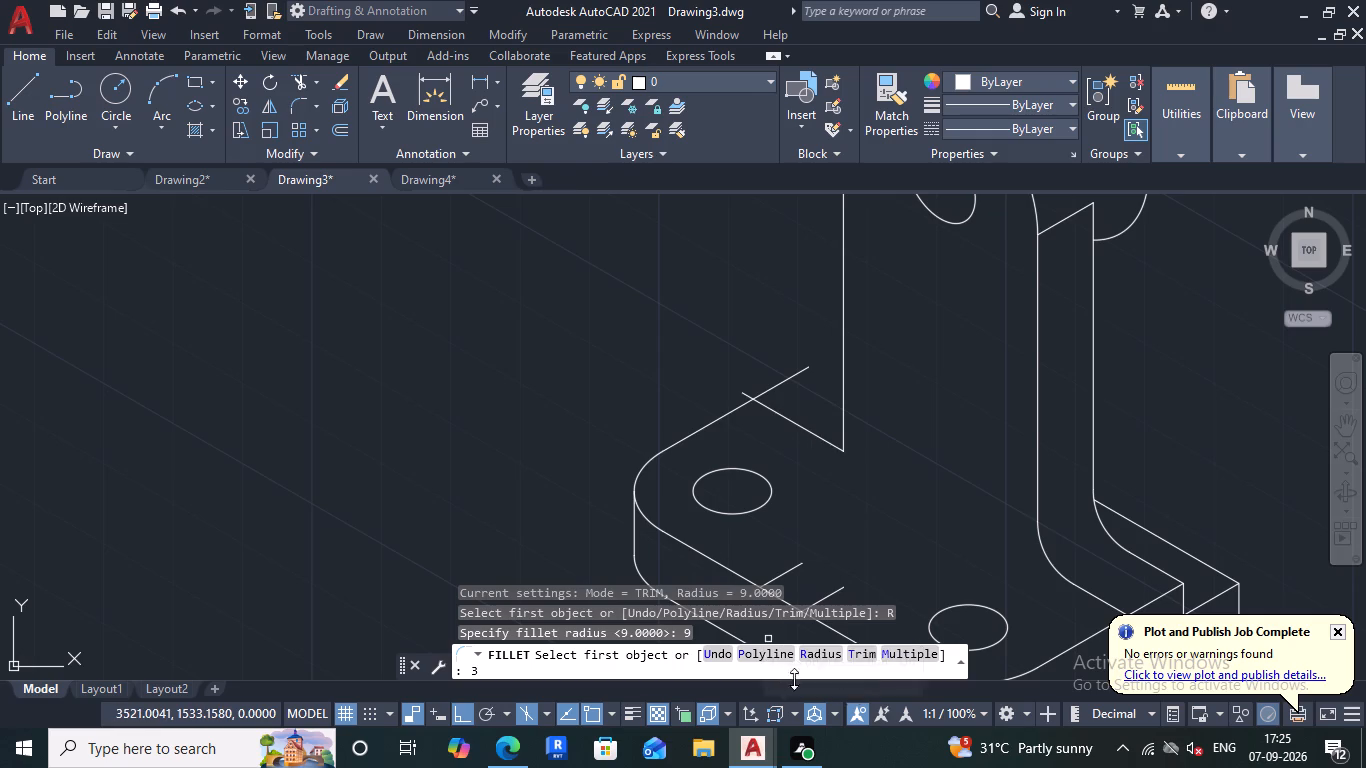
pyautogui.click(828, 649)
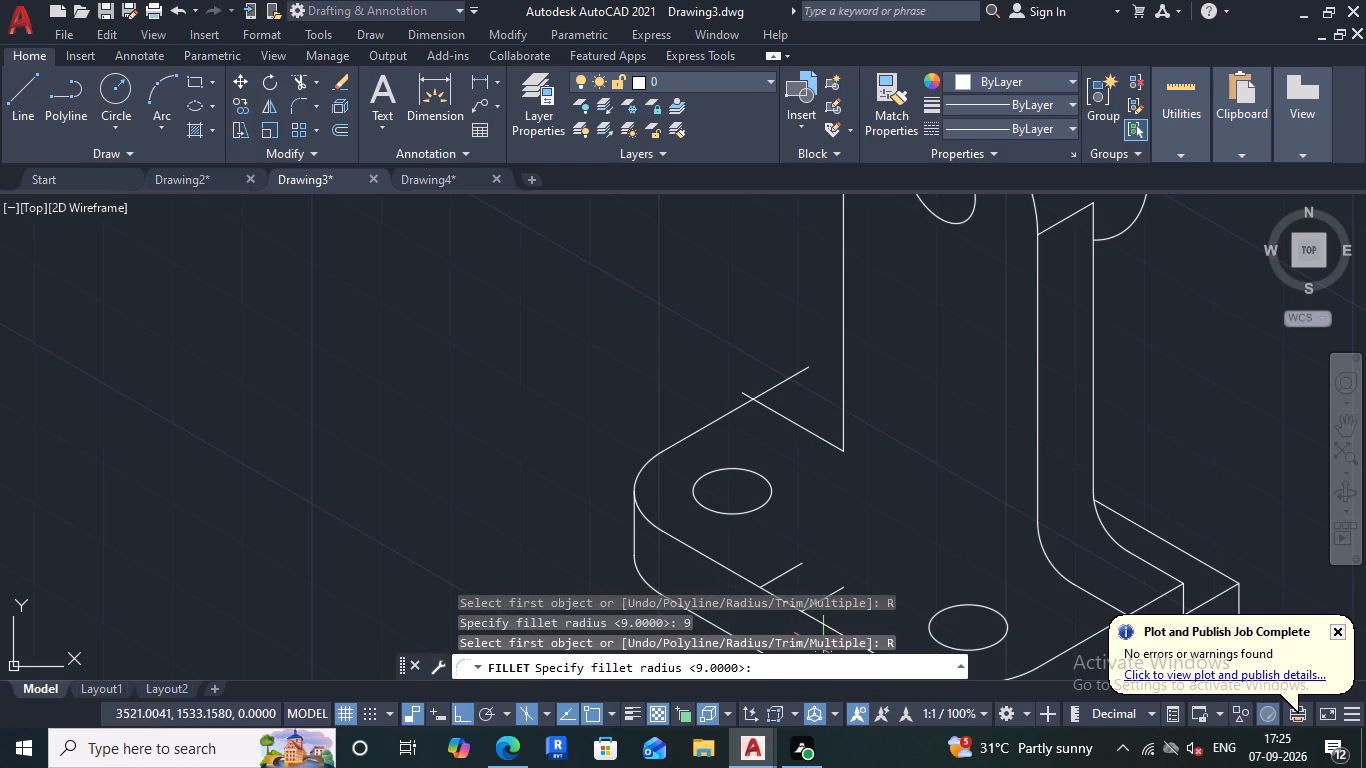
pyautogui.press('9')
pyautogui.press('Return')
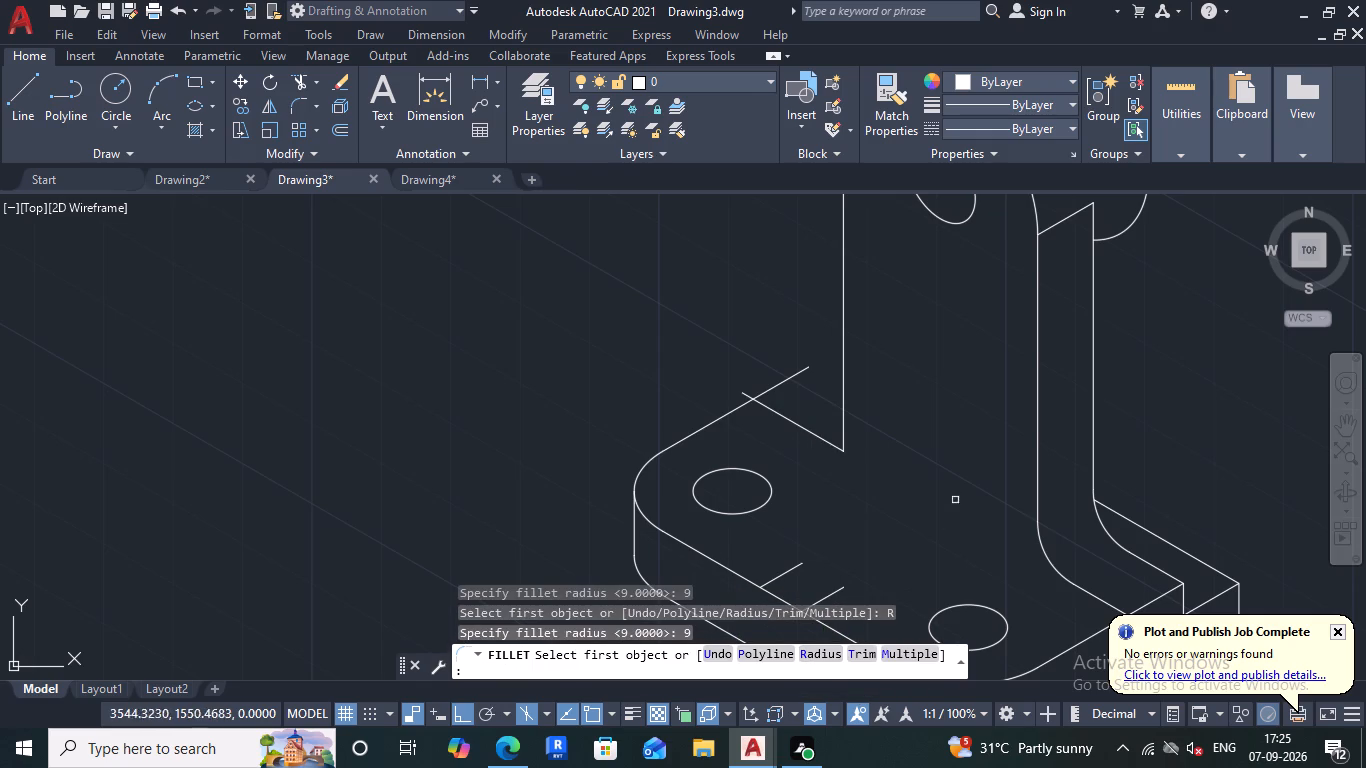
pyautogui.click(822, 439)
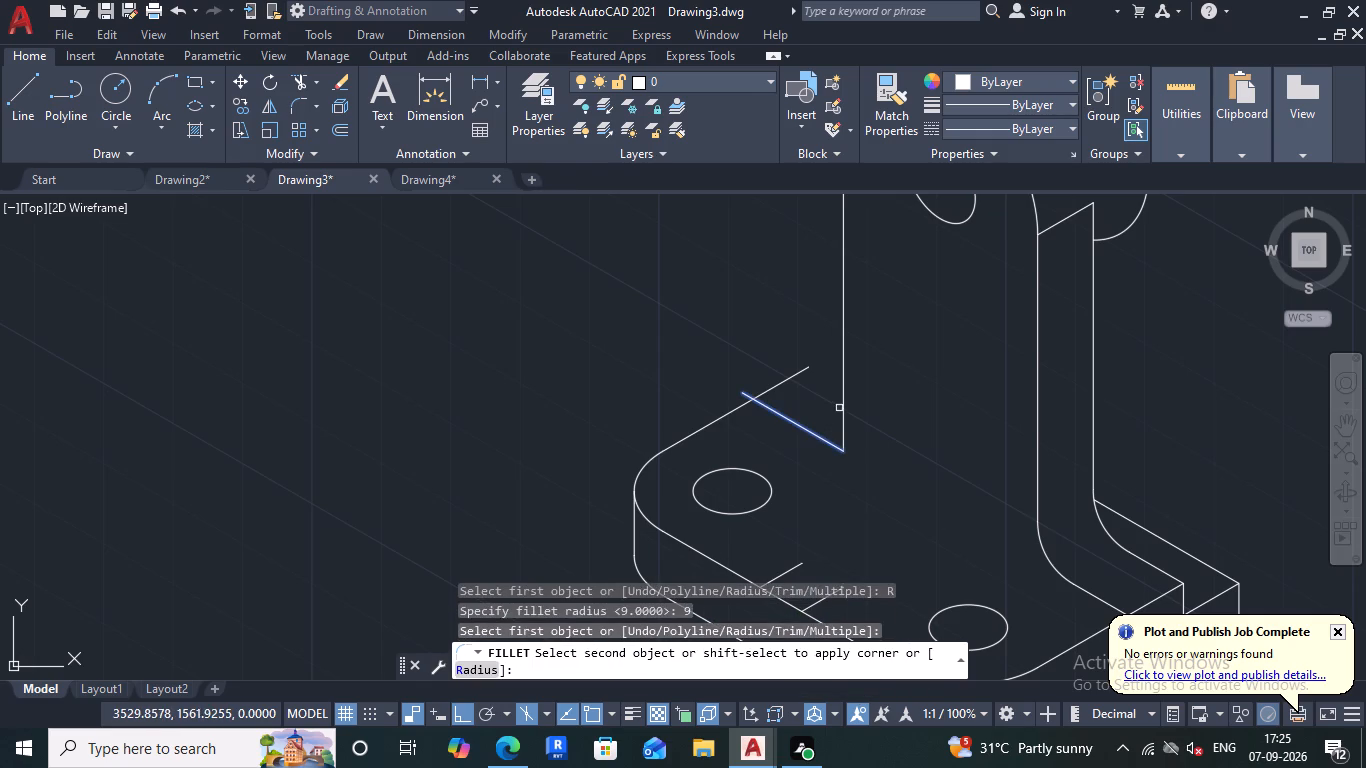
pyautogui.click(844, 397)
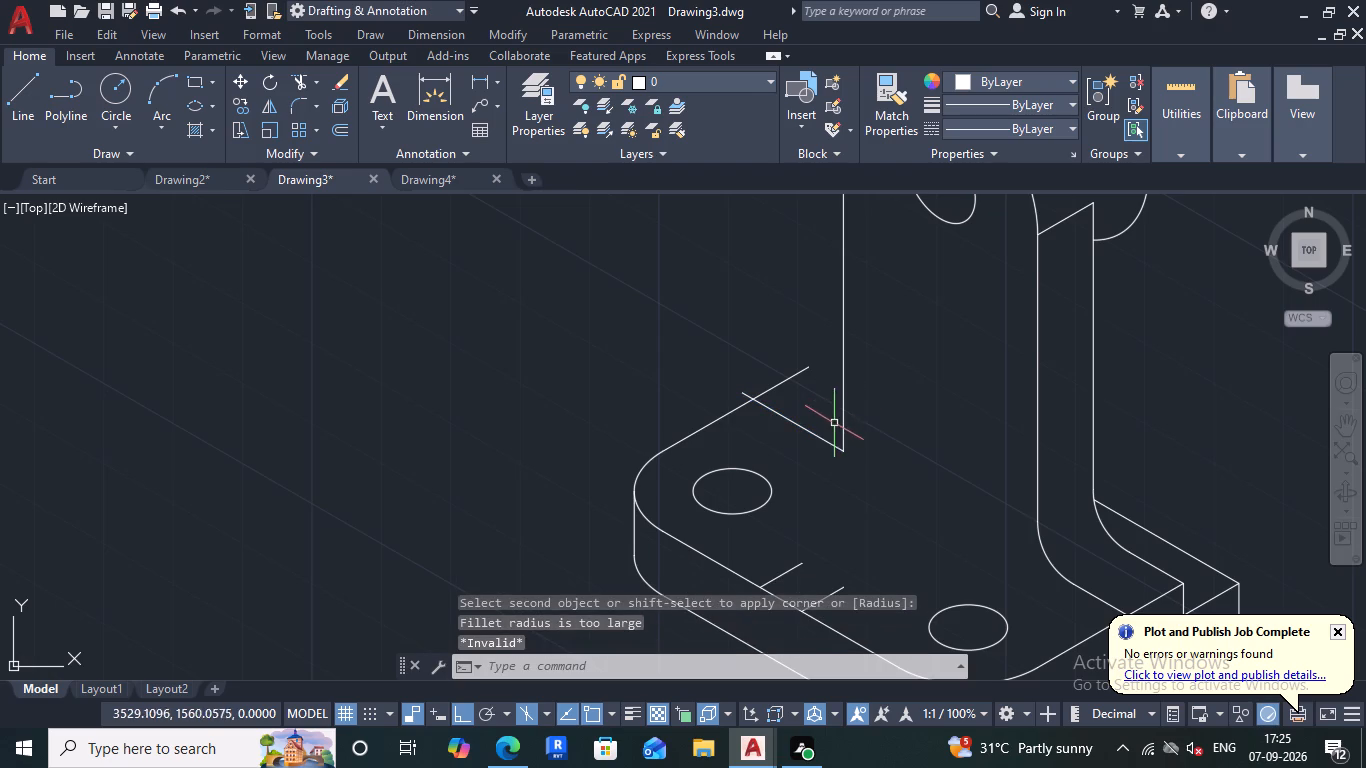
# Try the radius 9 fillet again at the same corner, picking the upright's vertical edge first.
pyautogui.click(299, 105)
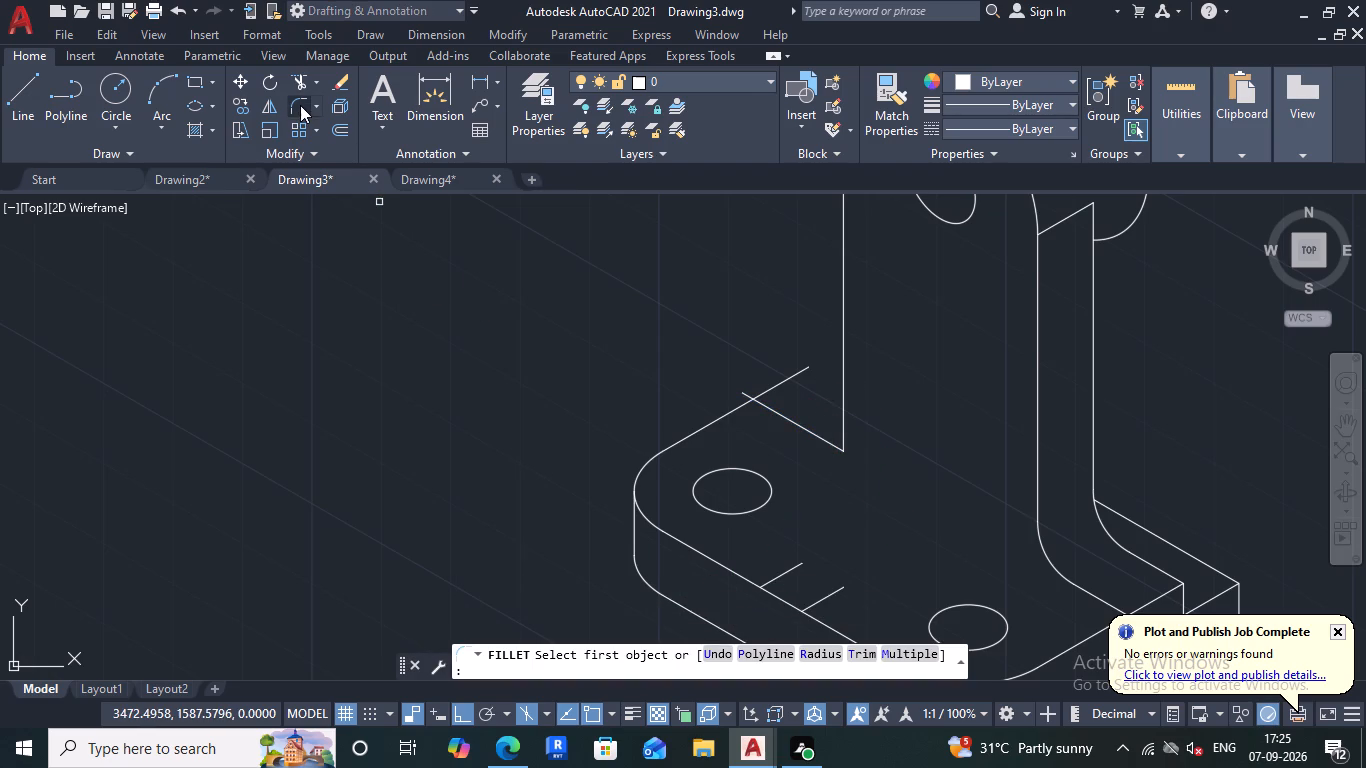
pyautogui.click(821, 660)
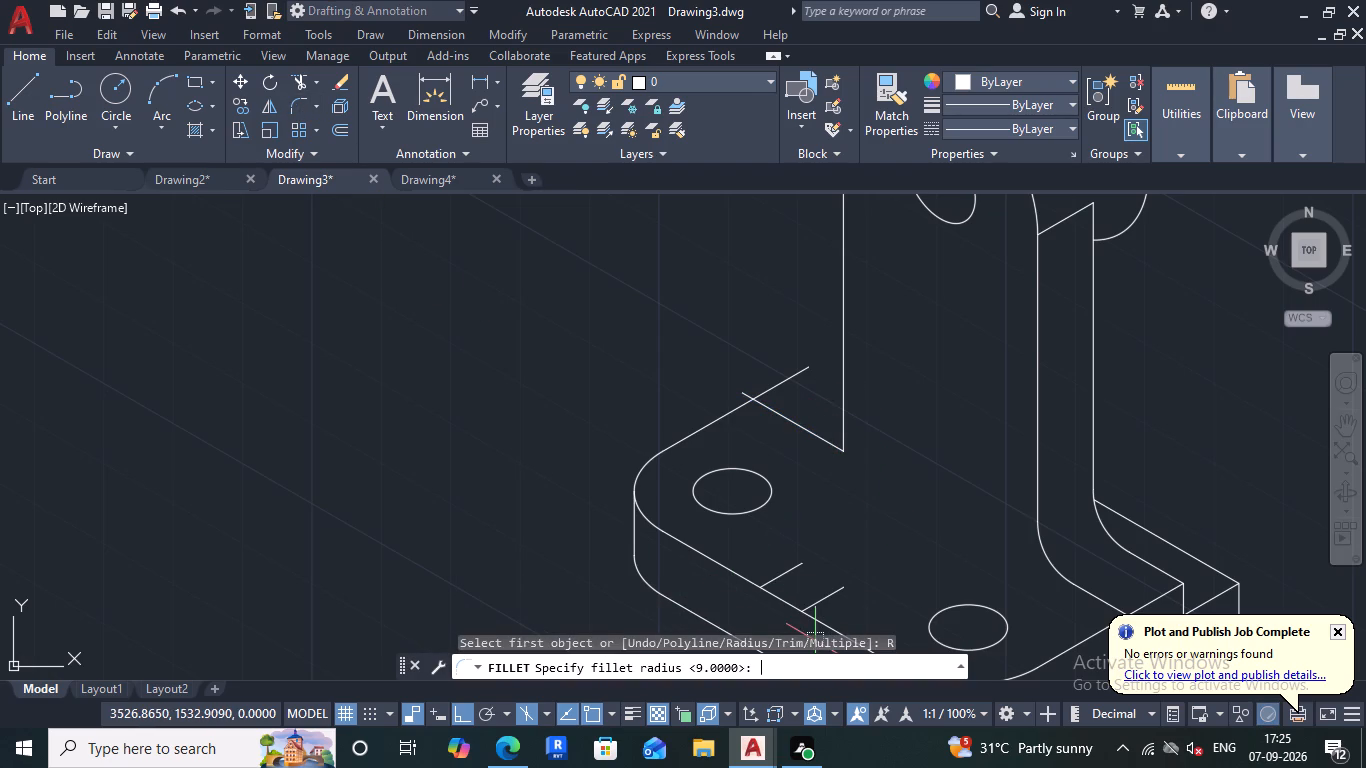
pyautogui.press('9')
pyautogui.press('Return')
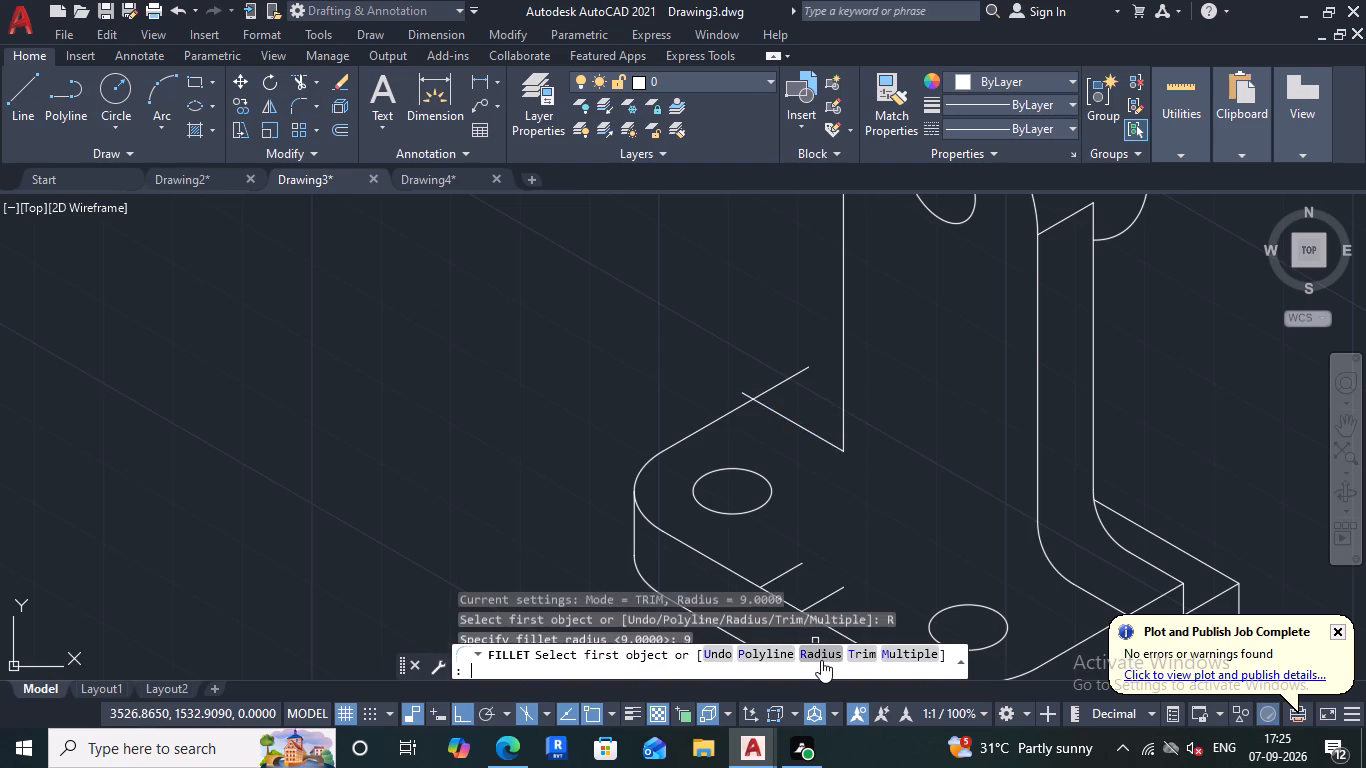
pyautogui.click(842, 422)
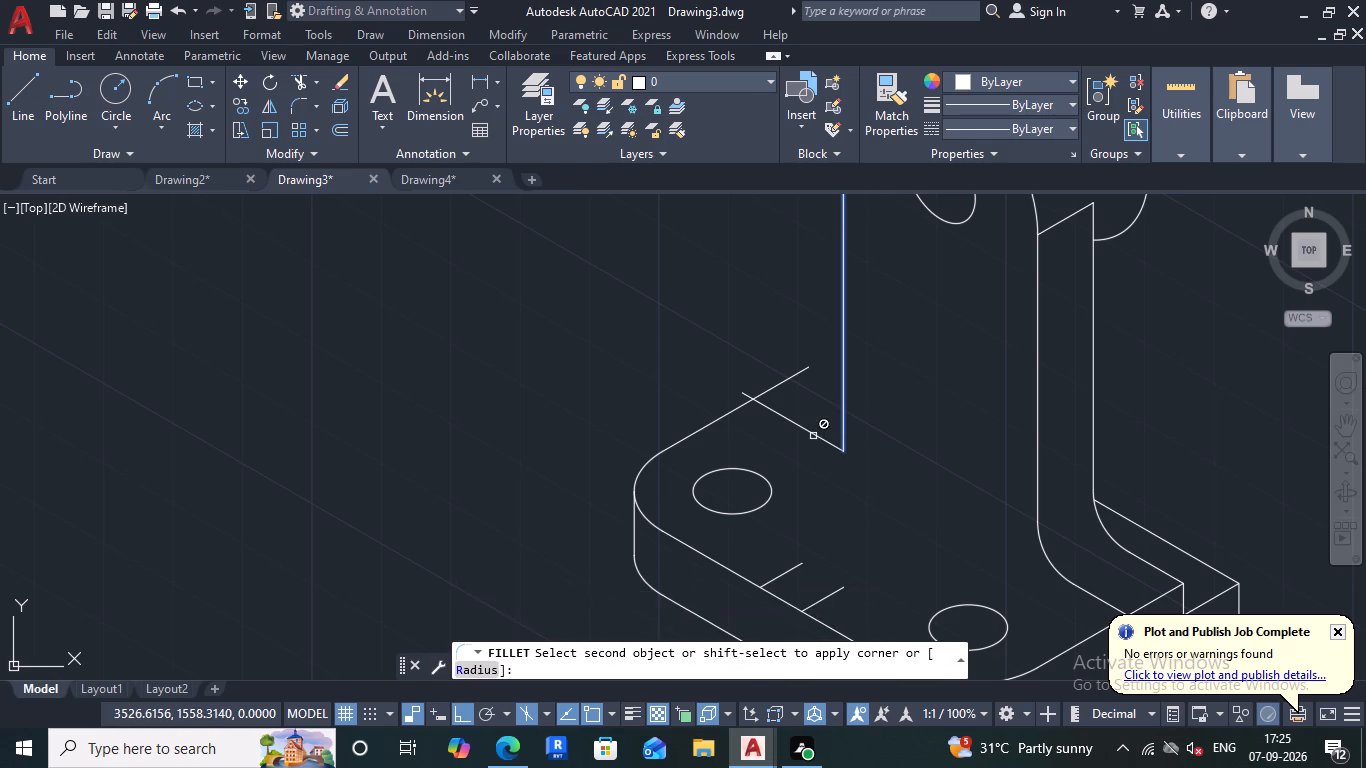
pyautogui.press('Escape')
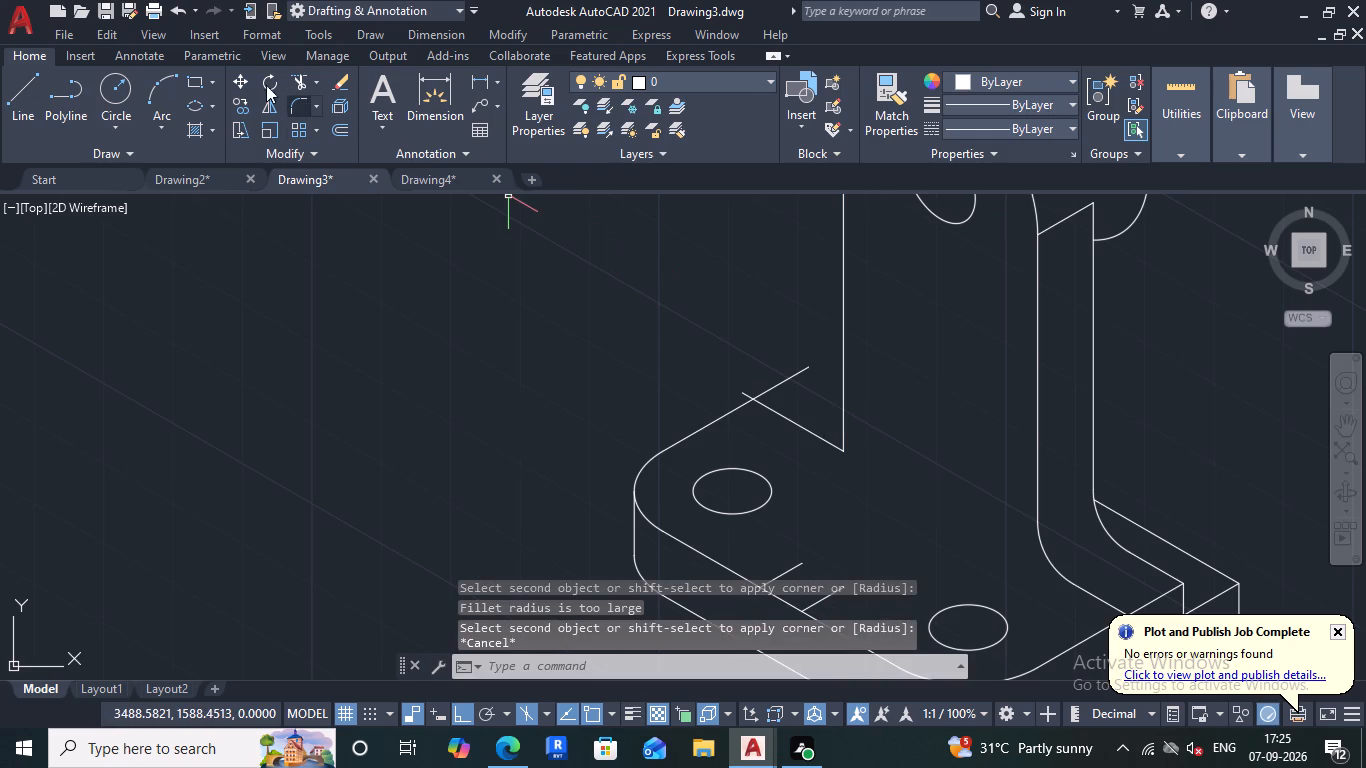
# Trim both line overhangs at the base top's back corner beside the upright so the edges meet cleanly.
pyautogui.click(294, 76)
pyautogui.moveTo(802, 405); pyautogui.dragTo(750, 374)
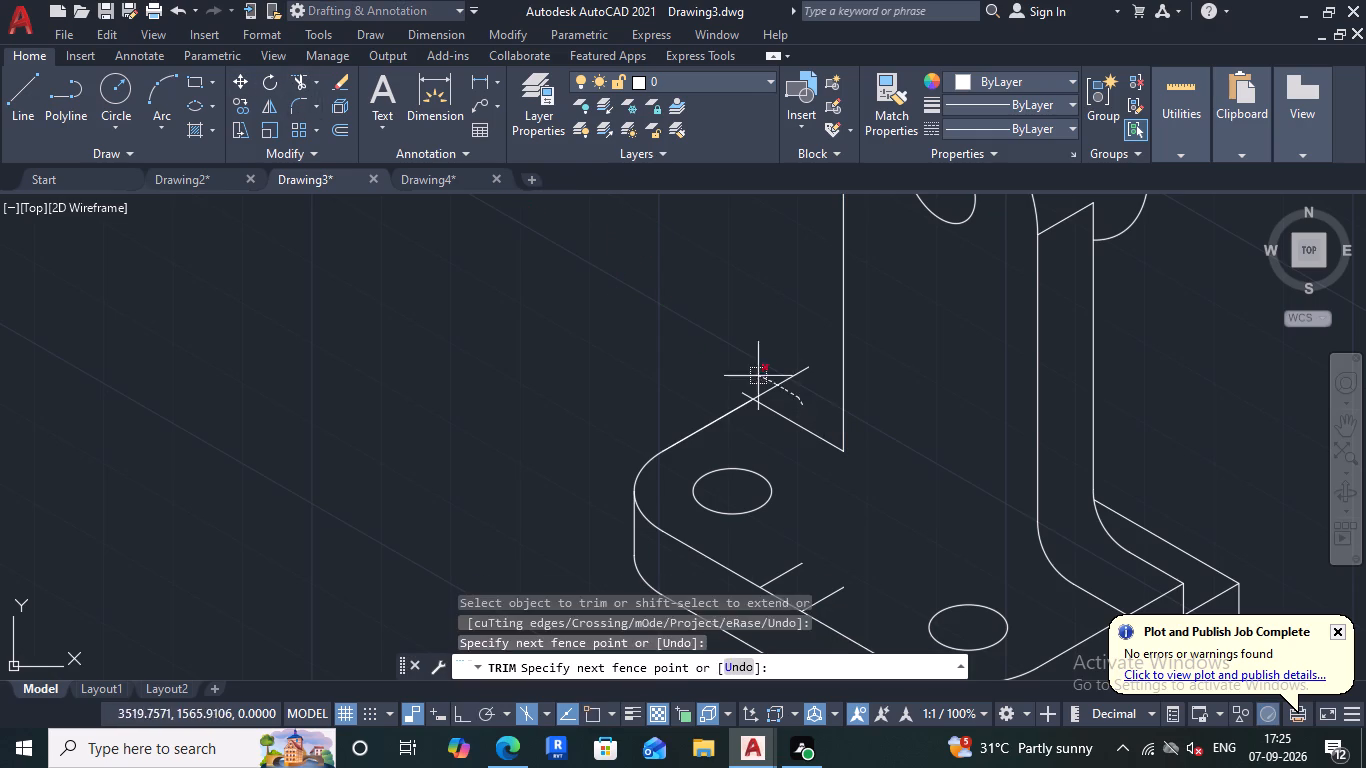
pyautogui.moveTo(750, 374); pyautogui.dragTo(741, 371)
pyautogui.moveTo(754, 382); pyautogui.dragTo(737, 394)
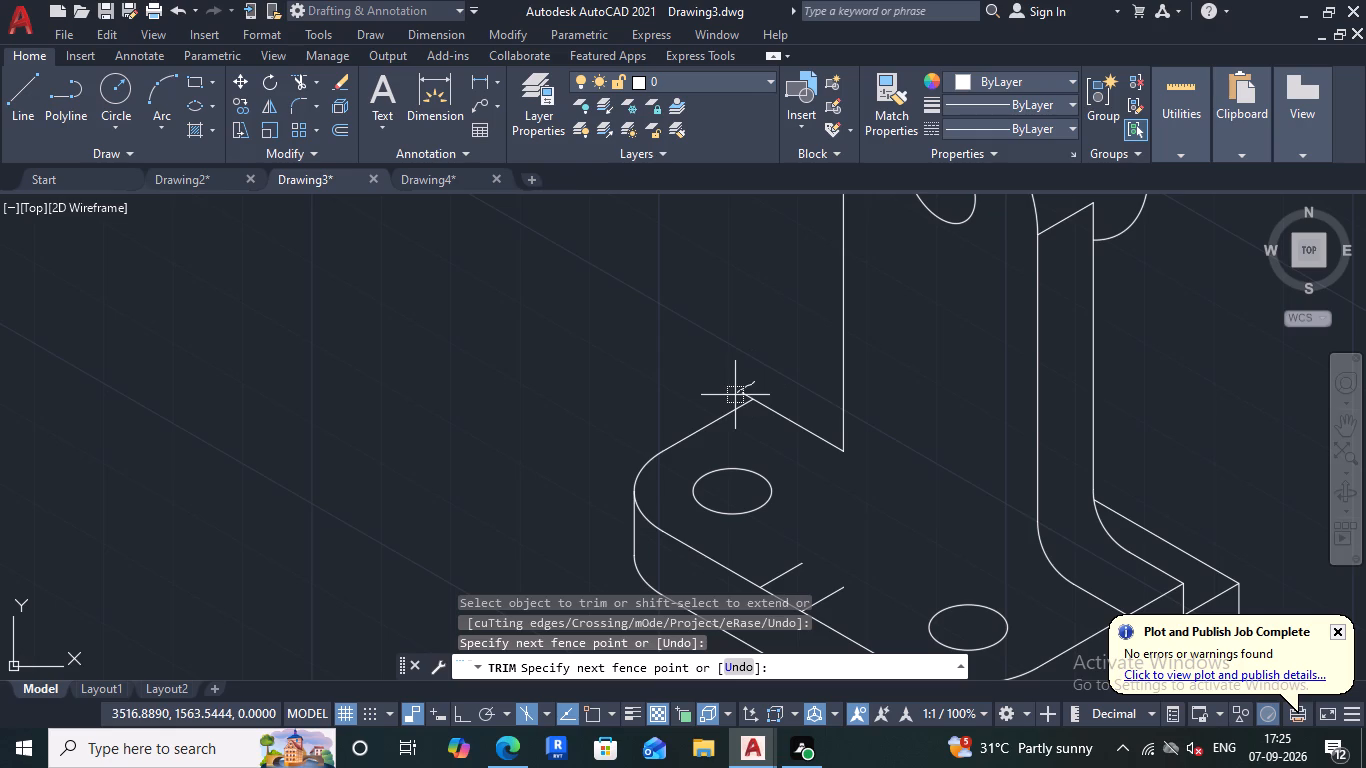
pyautogui.moveTo(737, 394); pyautogui.dragTo(747, 391)
pyautogui.scroll(2, 747, 394)
pyautogui.moveTo(751, 375); pyautogui.dragTo(710, 404)
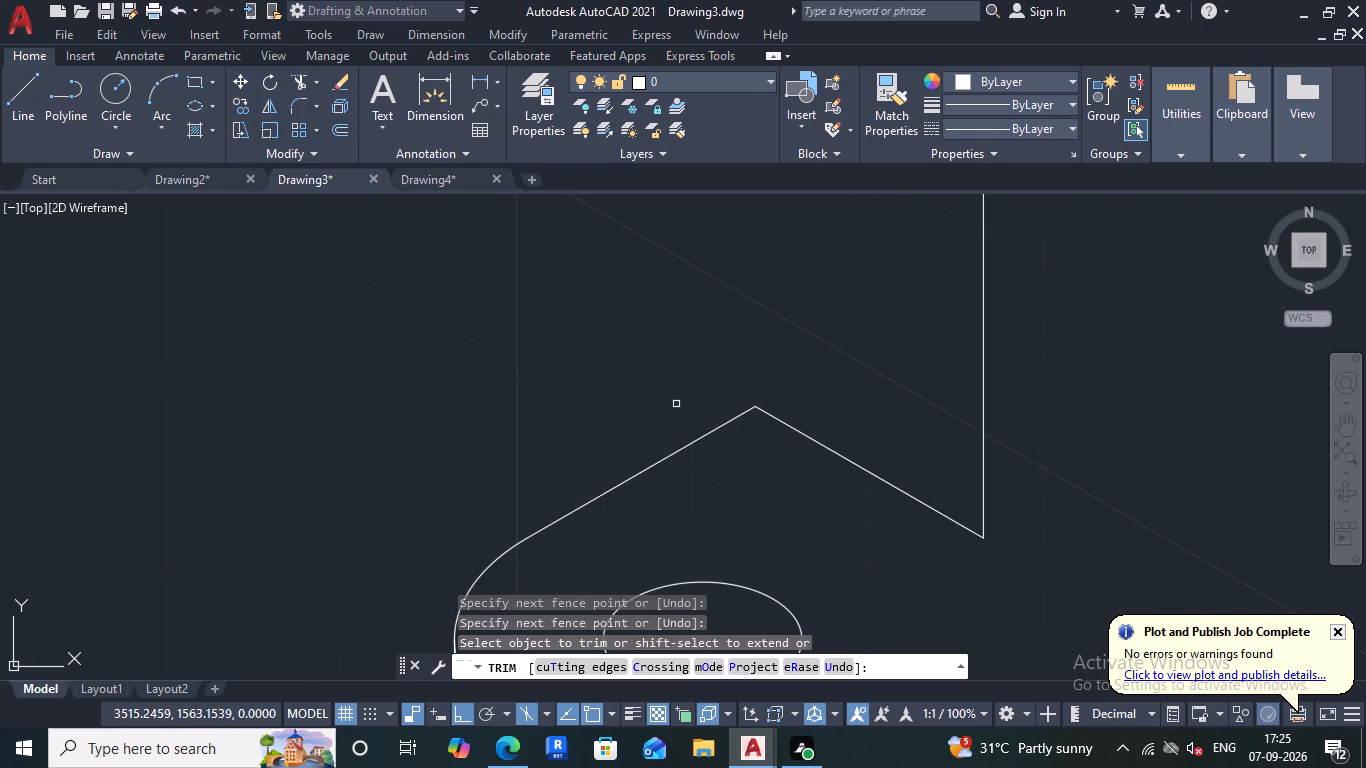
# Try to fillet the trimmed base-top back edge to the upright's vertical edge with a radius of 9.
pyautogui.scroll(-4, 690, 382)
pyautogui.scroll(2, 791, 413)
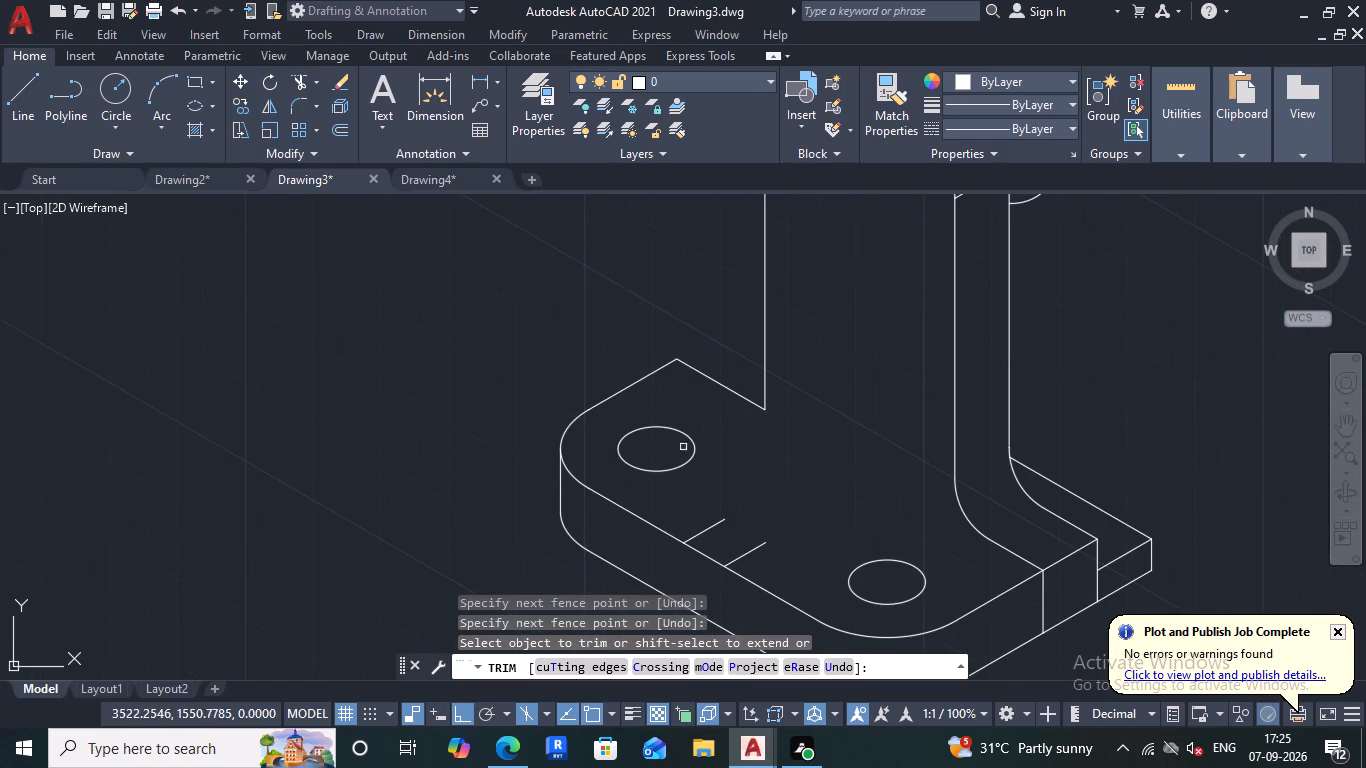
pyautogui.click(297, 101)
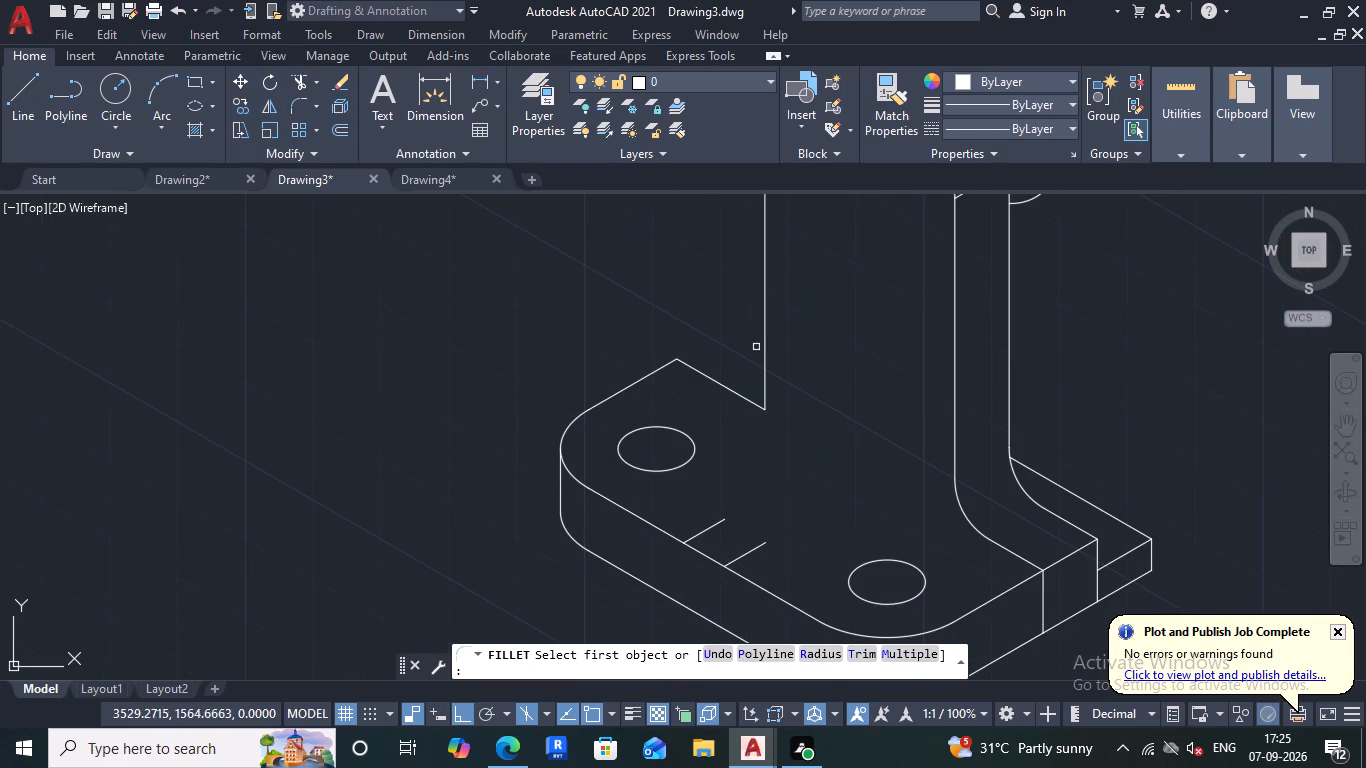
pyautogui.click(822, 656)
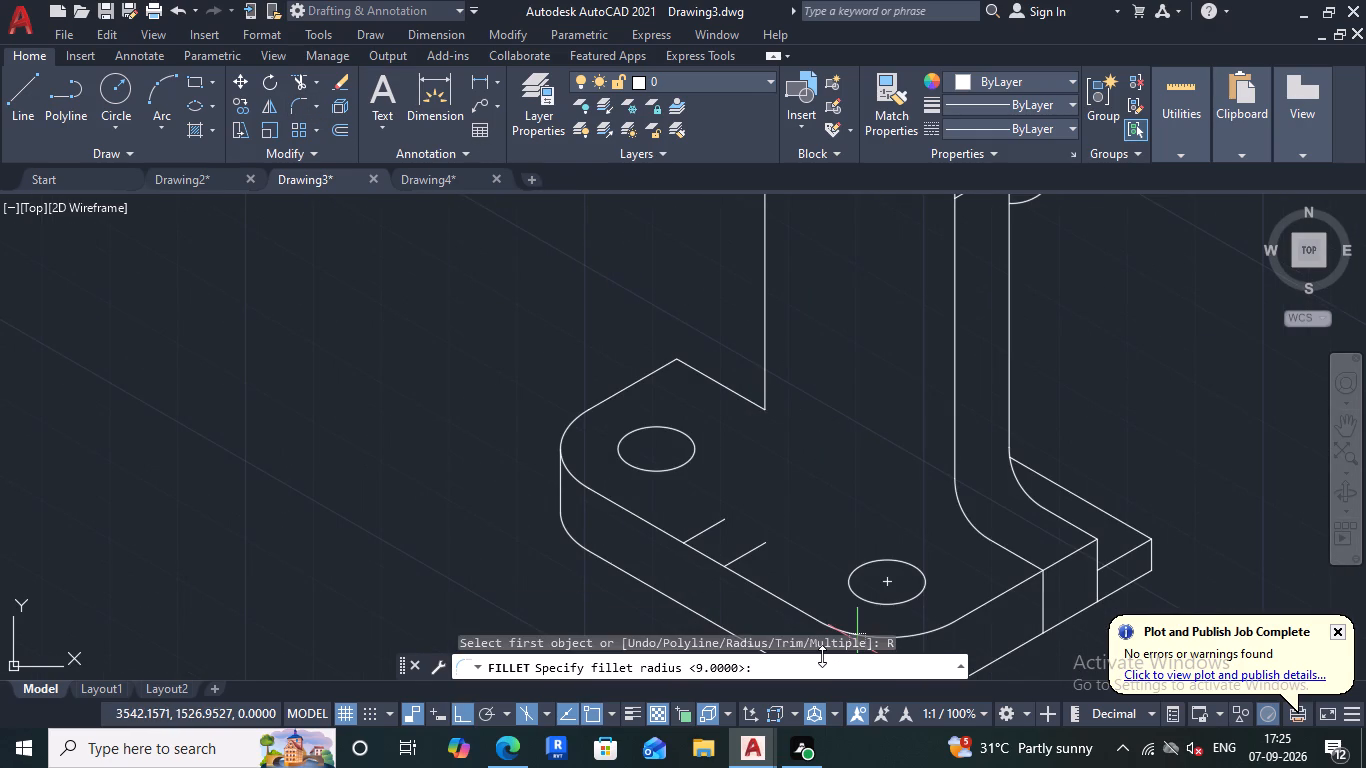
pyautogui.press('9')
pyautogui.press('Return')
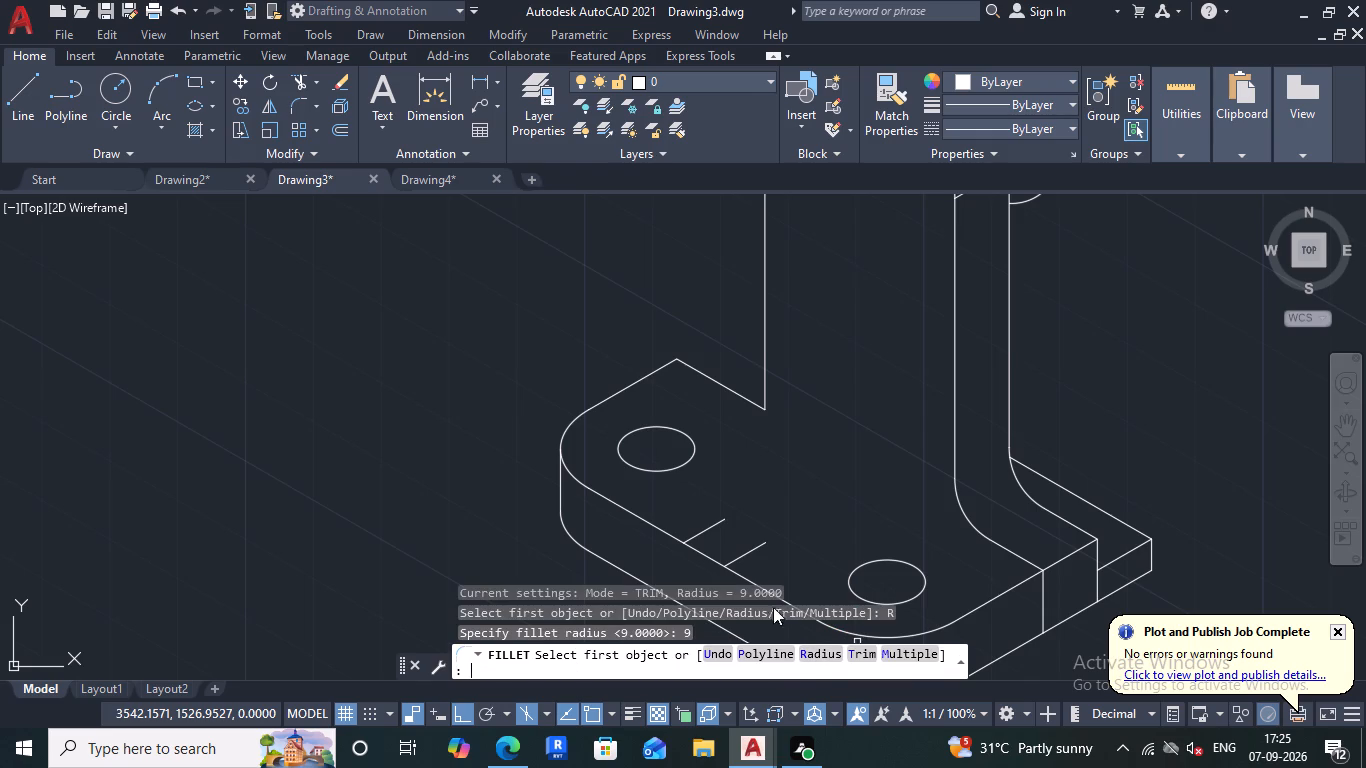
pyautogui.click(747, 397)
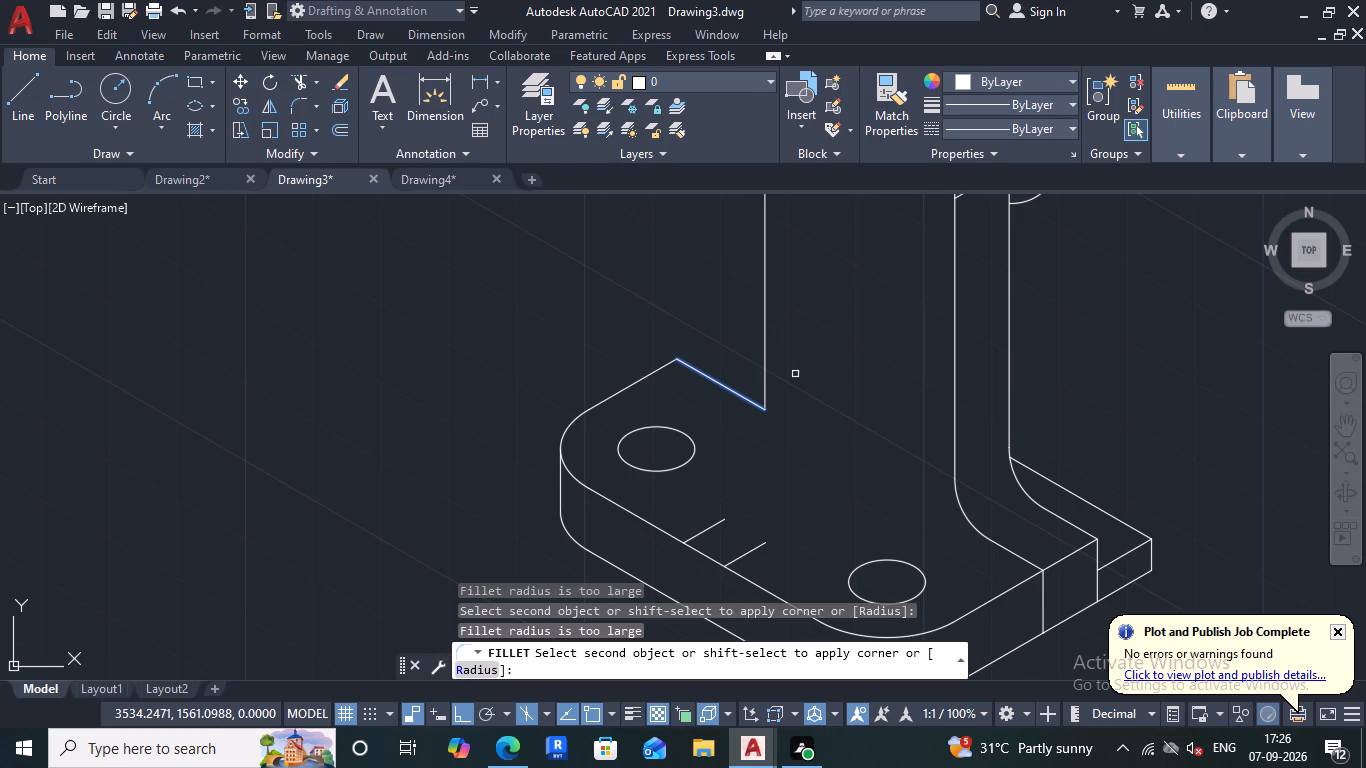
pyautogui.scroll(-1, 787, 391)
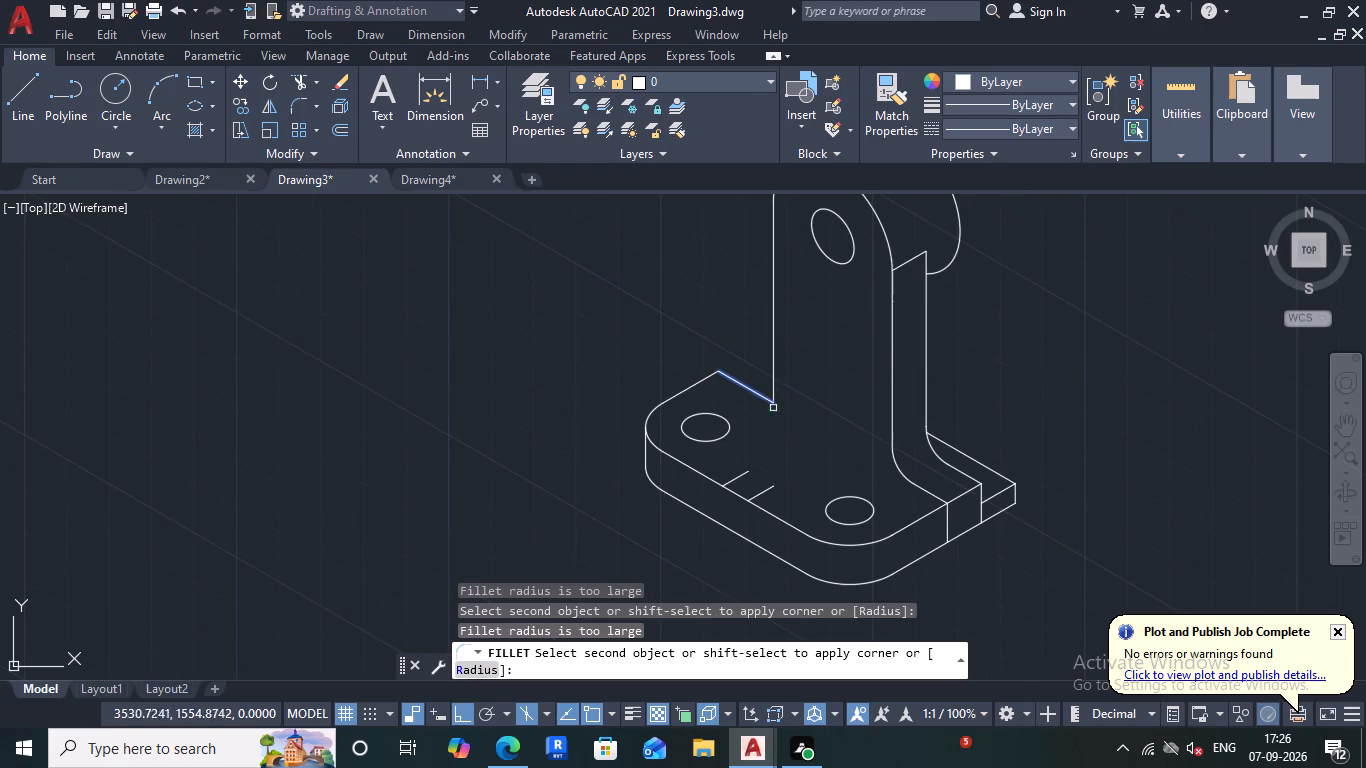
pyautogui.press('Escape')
# Examine the new isometric figure alongside the earlier set of orthographic views and its orange isometric model.
pyautogui.scroll(2, 741, 374)
pyautogui.scroll(-2, 766, 379)
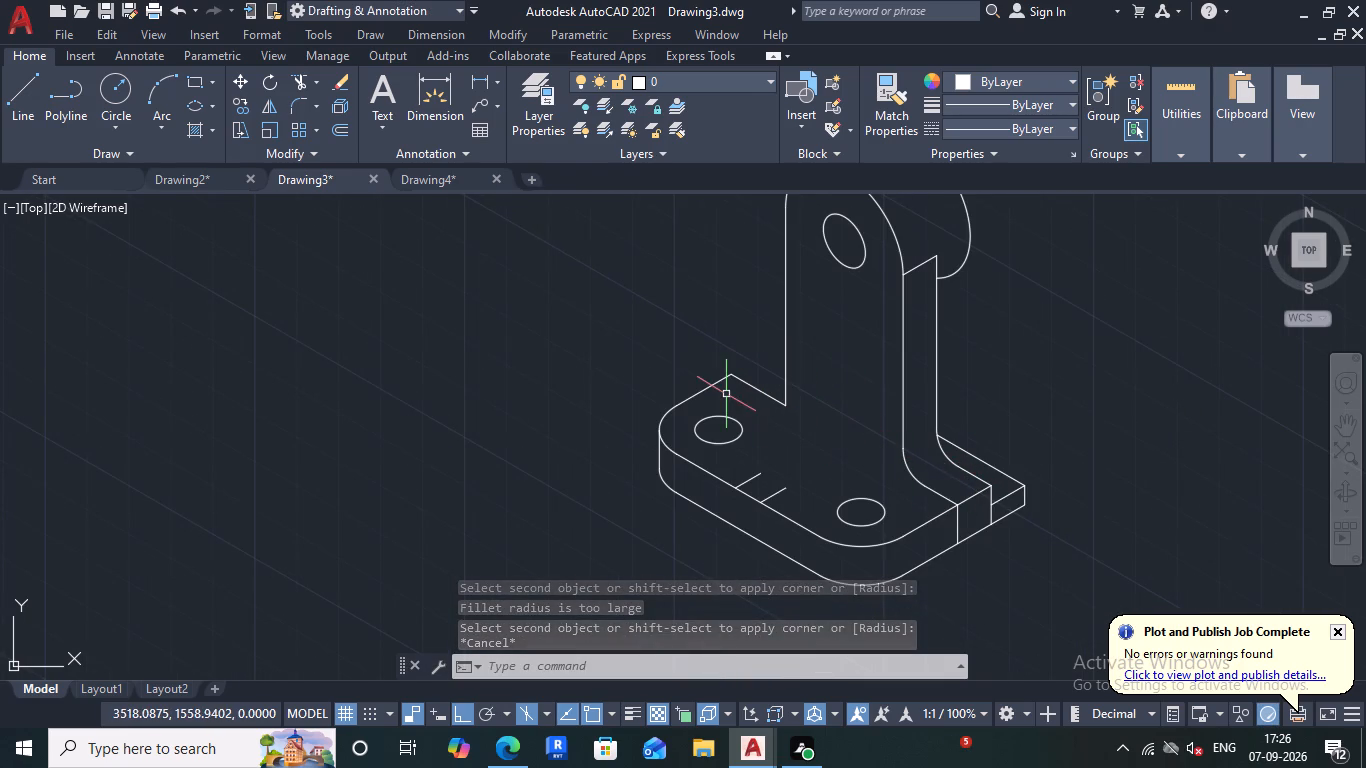
pyautogui.scroll(-3, 762, 433)
pyautogui.scroll(-3, 491, 427)
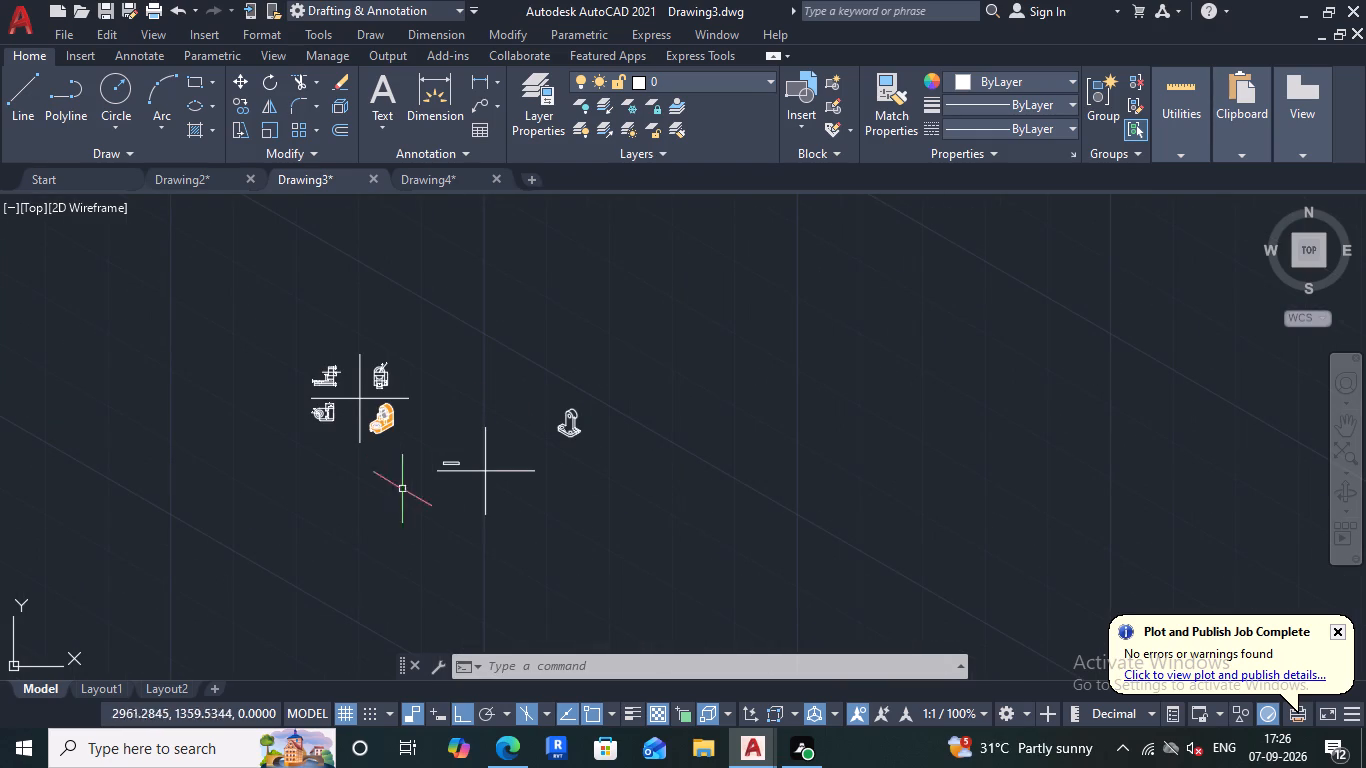
pyautogui.scroll(-1, 407, 511)
pyautogui.scroll(5, 500, 472)
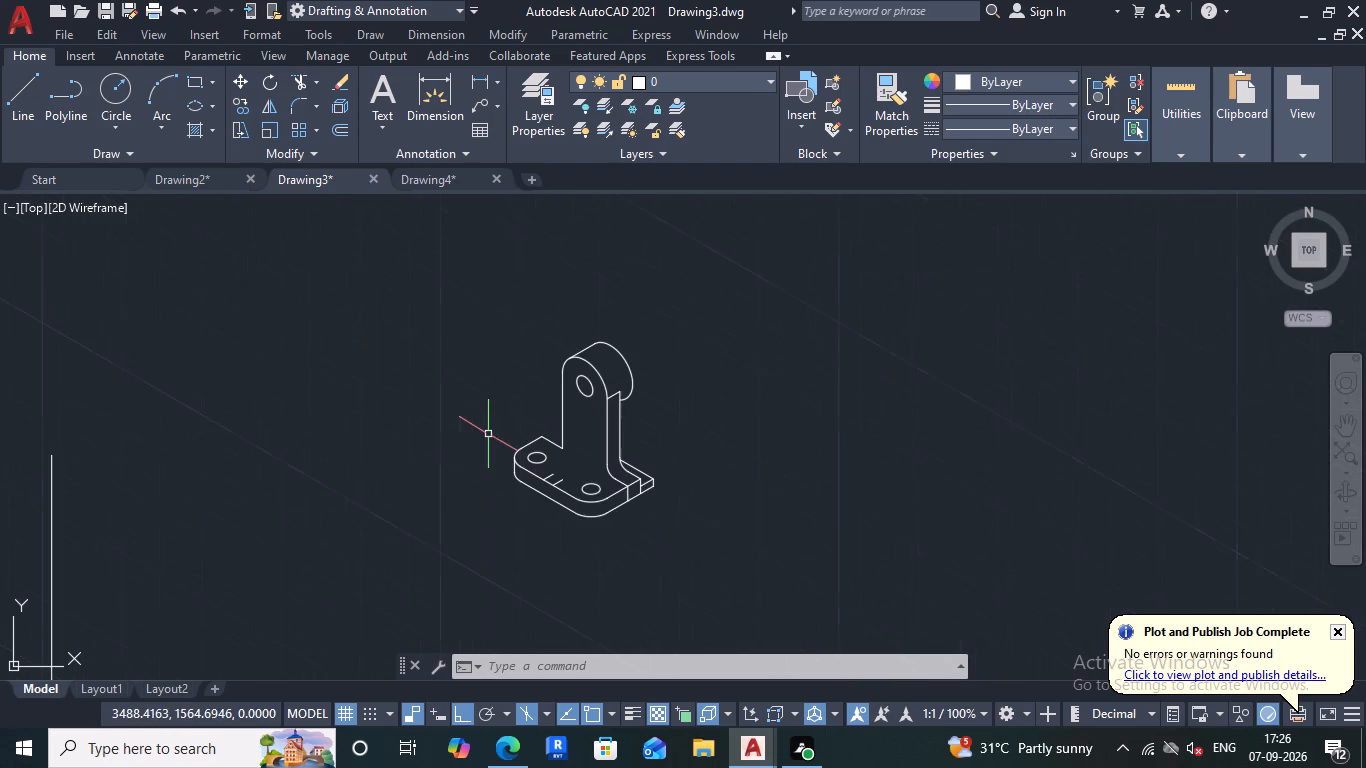
pyautogui.scroll(-1, 586, 485)
pyautogui.scroll(1, 586, 485)
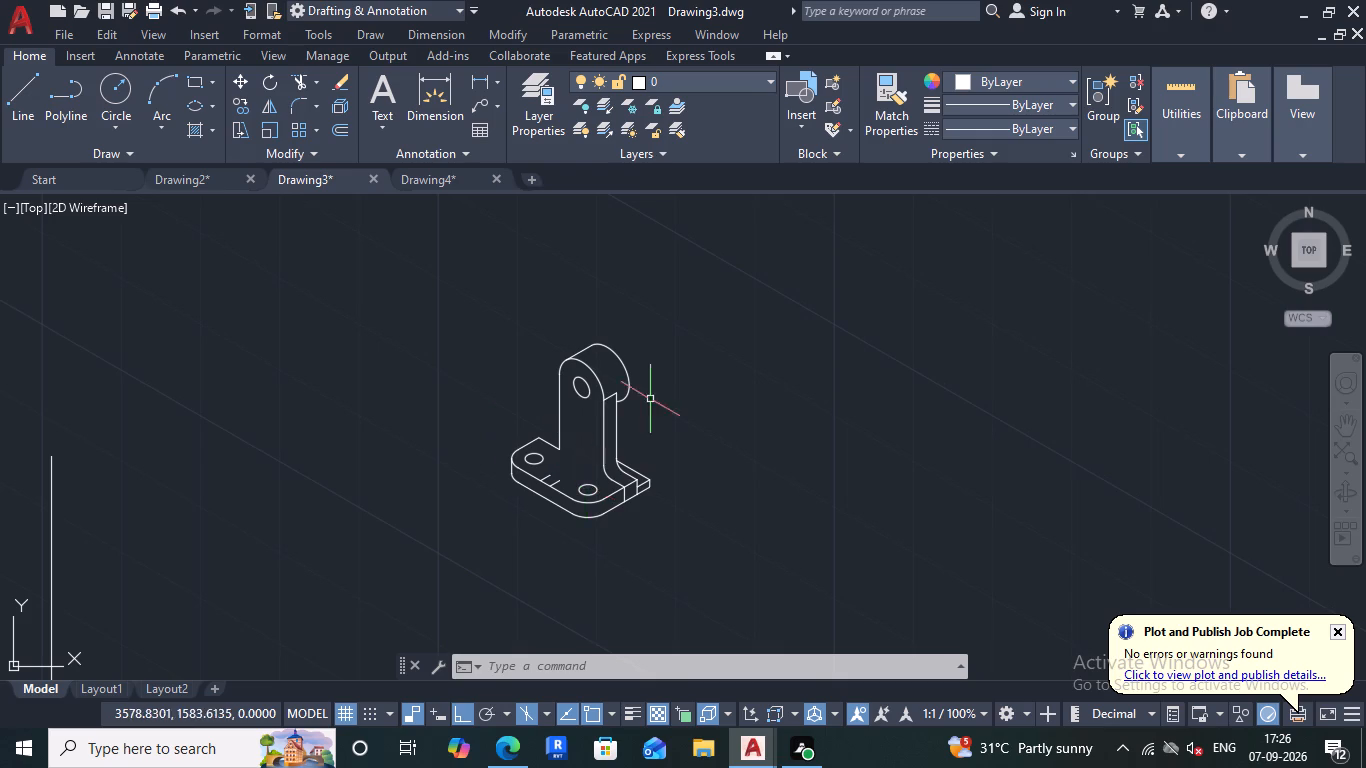
pyautogui.scroll(-1, 654, 382)
pyautogui.scroll(-1, 463, 485)
pyautogui.scroll(1, 492, 477)
pyautogui.scroll(-1, 288, 516)
pyautogui.moveTo(369, 501); pyautogui.dragTo(649, 494, button='middle')
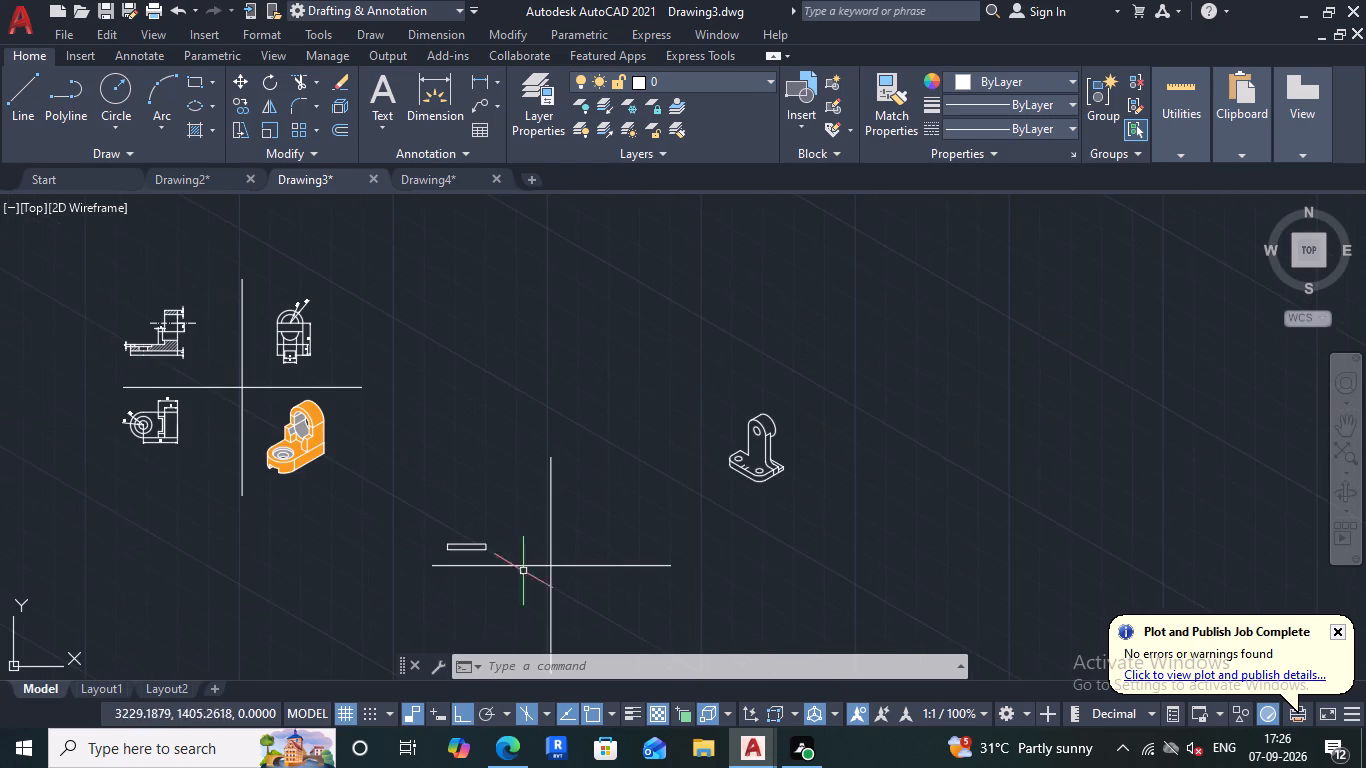
pyautogui.scroll(3, 170, 353)
pyautogui.scroll(-4, 487, 512)
pyautogui.scroll(3, 511, 547)
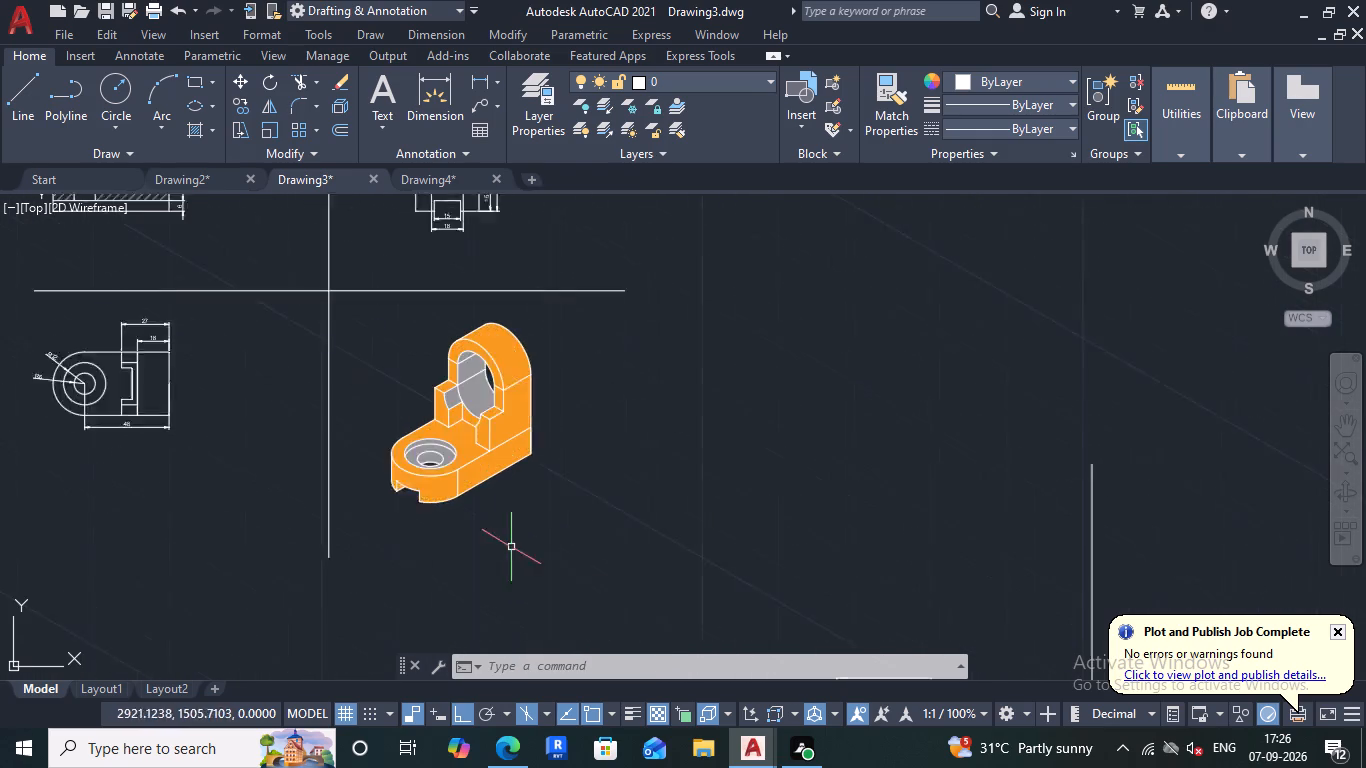
pyautogui.scroll(1, 511, 547)
pyautogui.scroll(-3, 505, 519)
pyautogui.scroll(2, 475, 505)
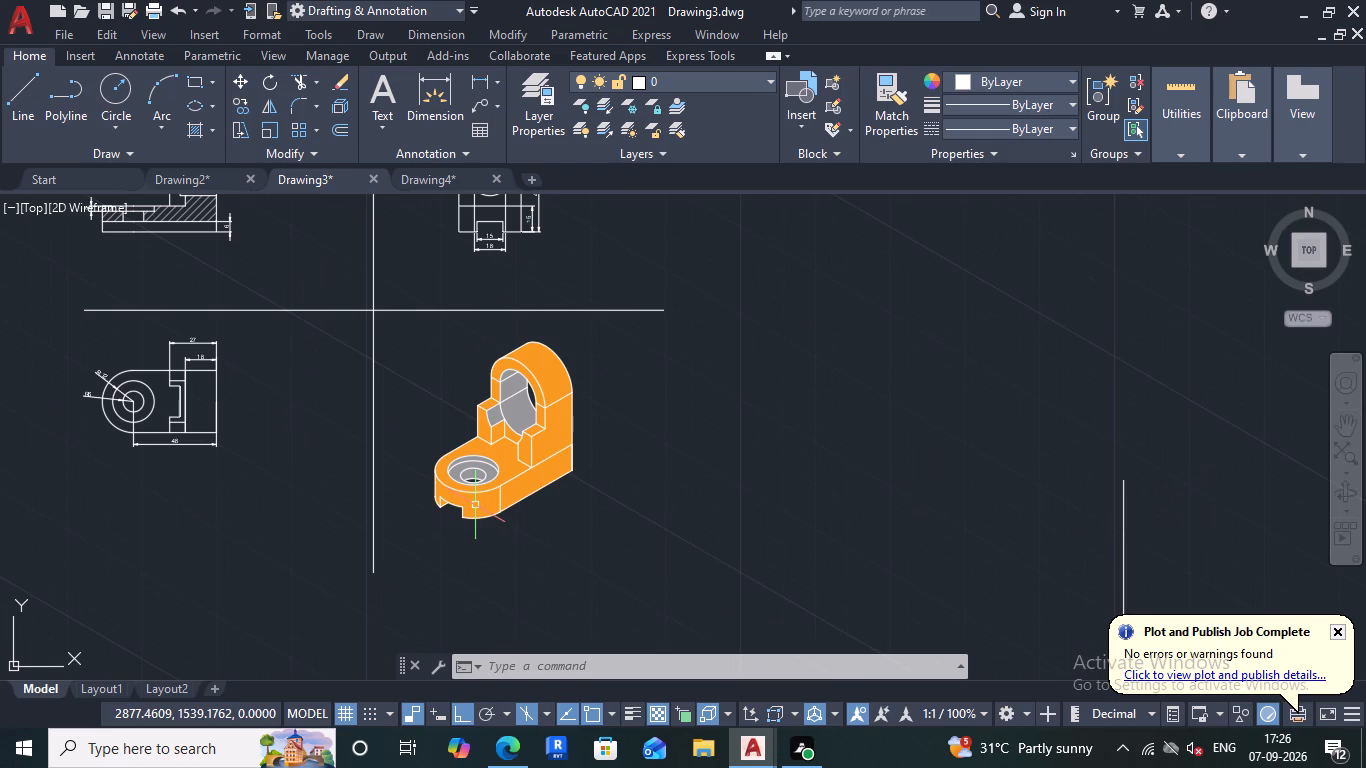
pyautogui.scroll(-3, 742, 367)
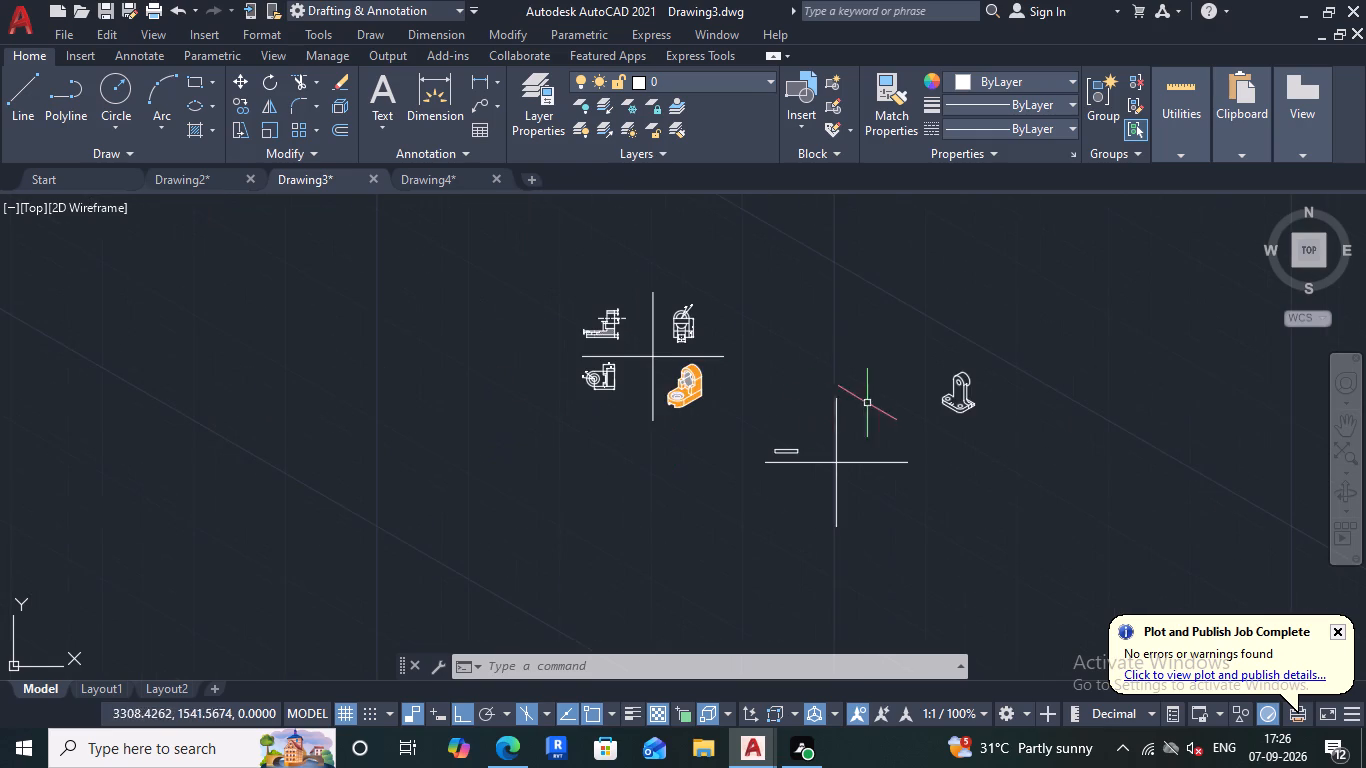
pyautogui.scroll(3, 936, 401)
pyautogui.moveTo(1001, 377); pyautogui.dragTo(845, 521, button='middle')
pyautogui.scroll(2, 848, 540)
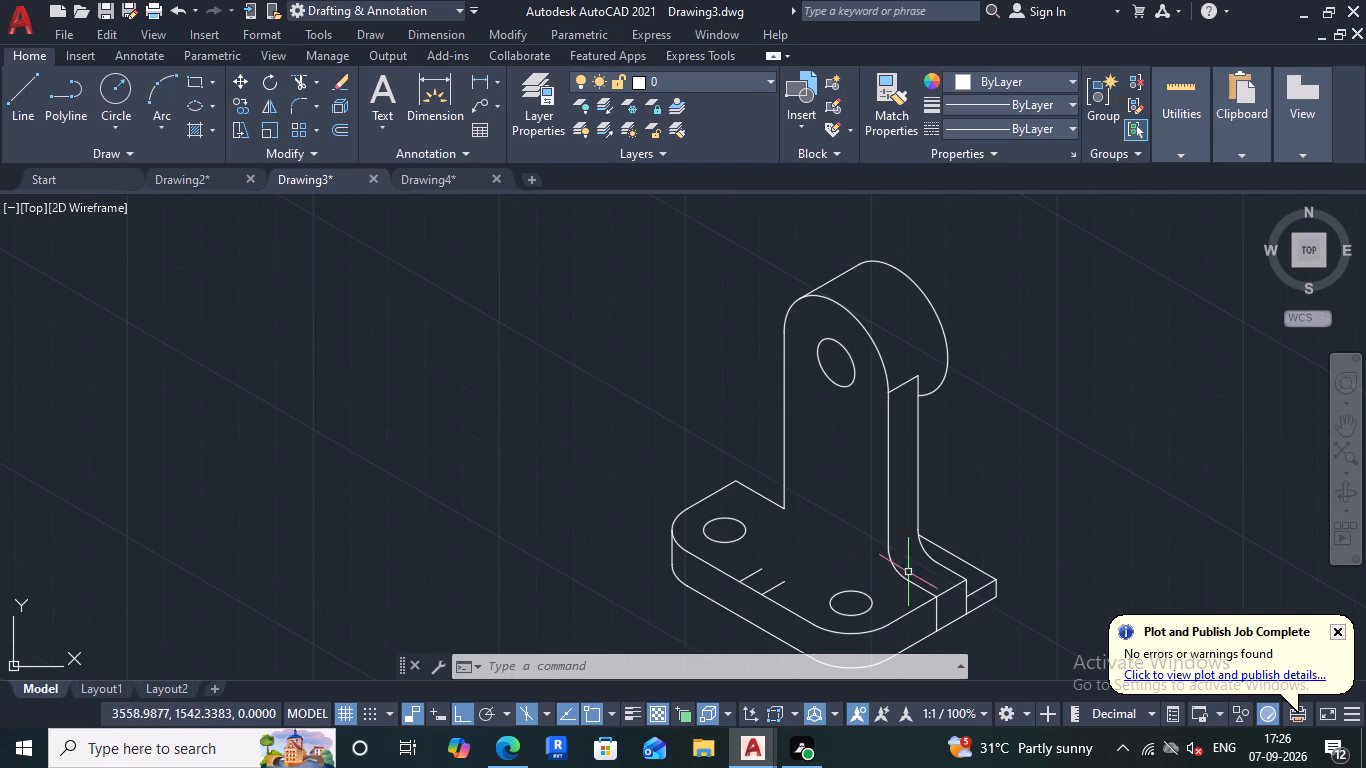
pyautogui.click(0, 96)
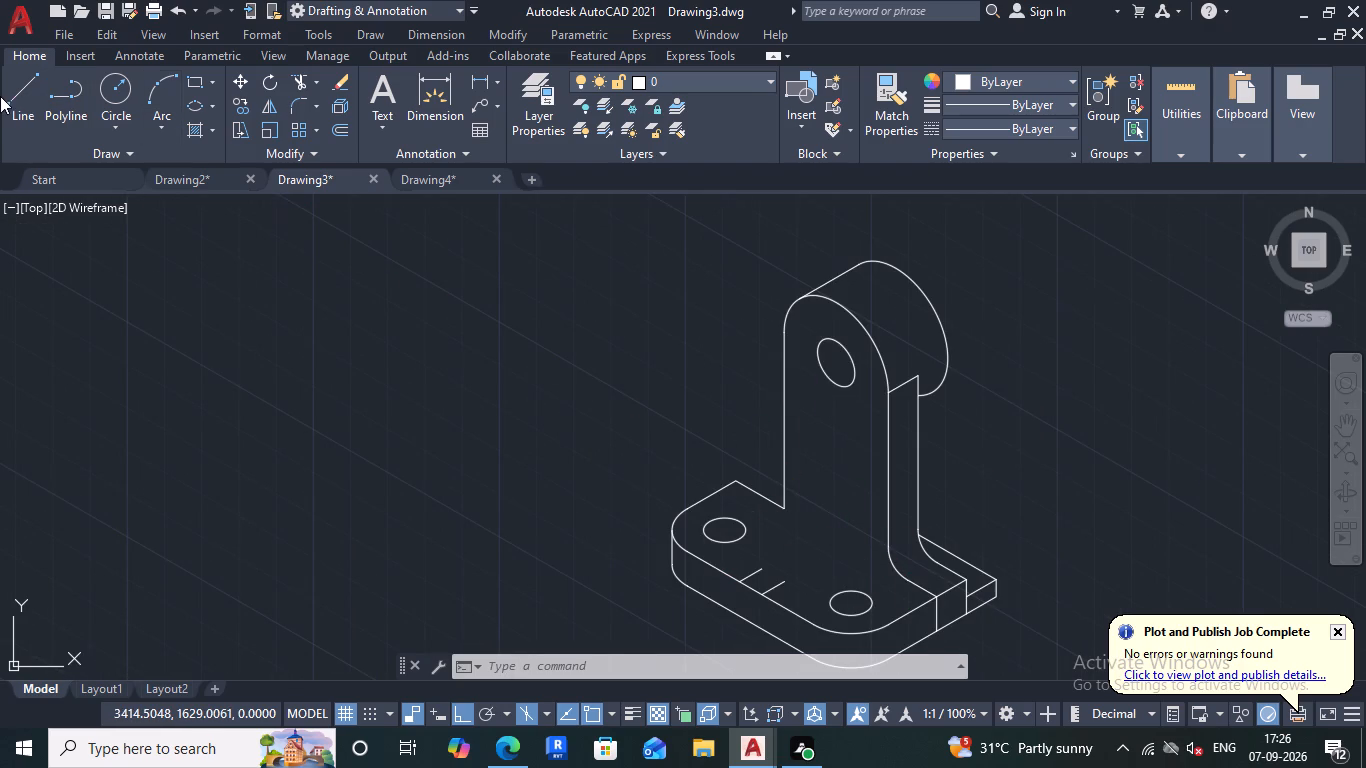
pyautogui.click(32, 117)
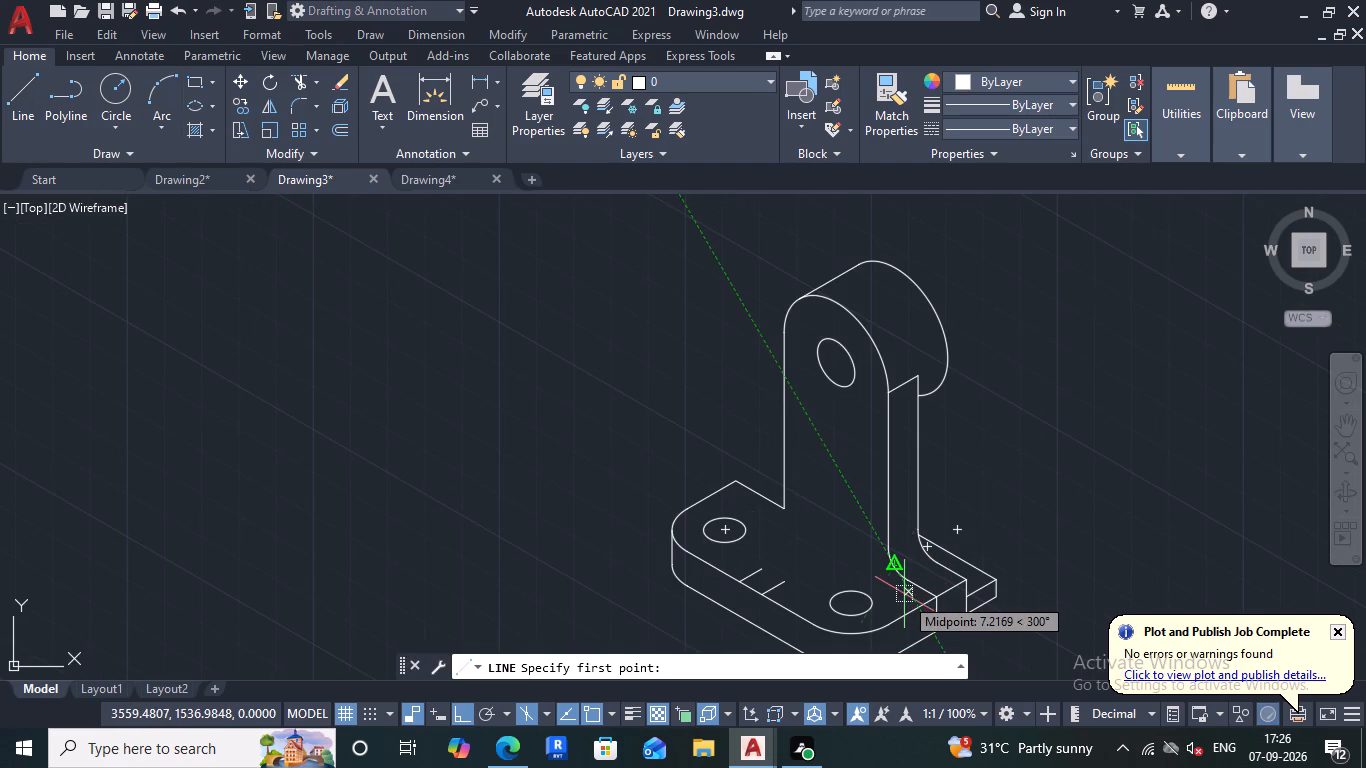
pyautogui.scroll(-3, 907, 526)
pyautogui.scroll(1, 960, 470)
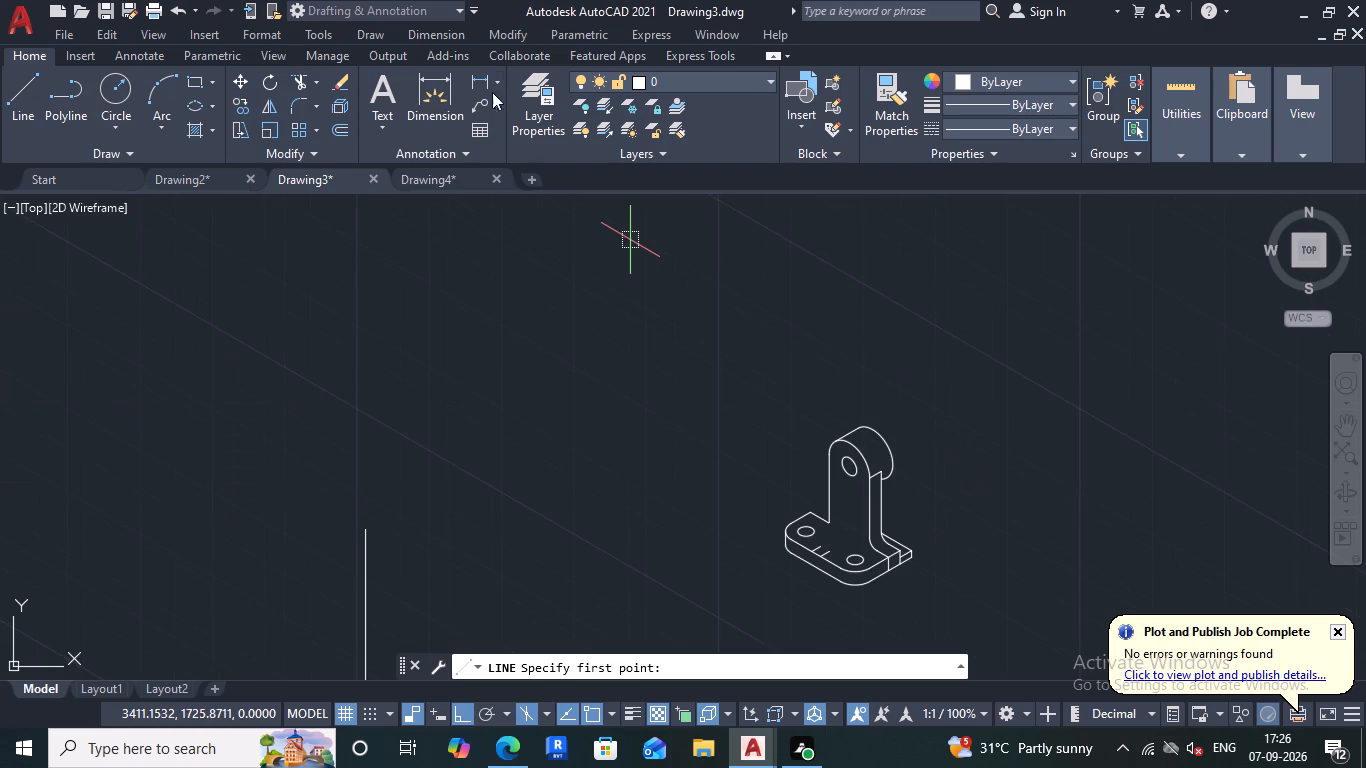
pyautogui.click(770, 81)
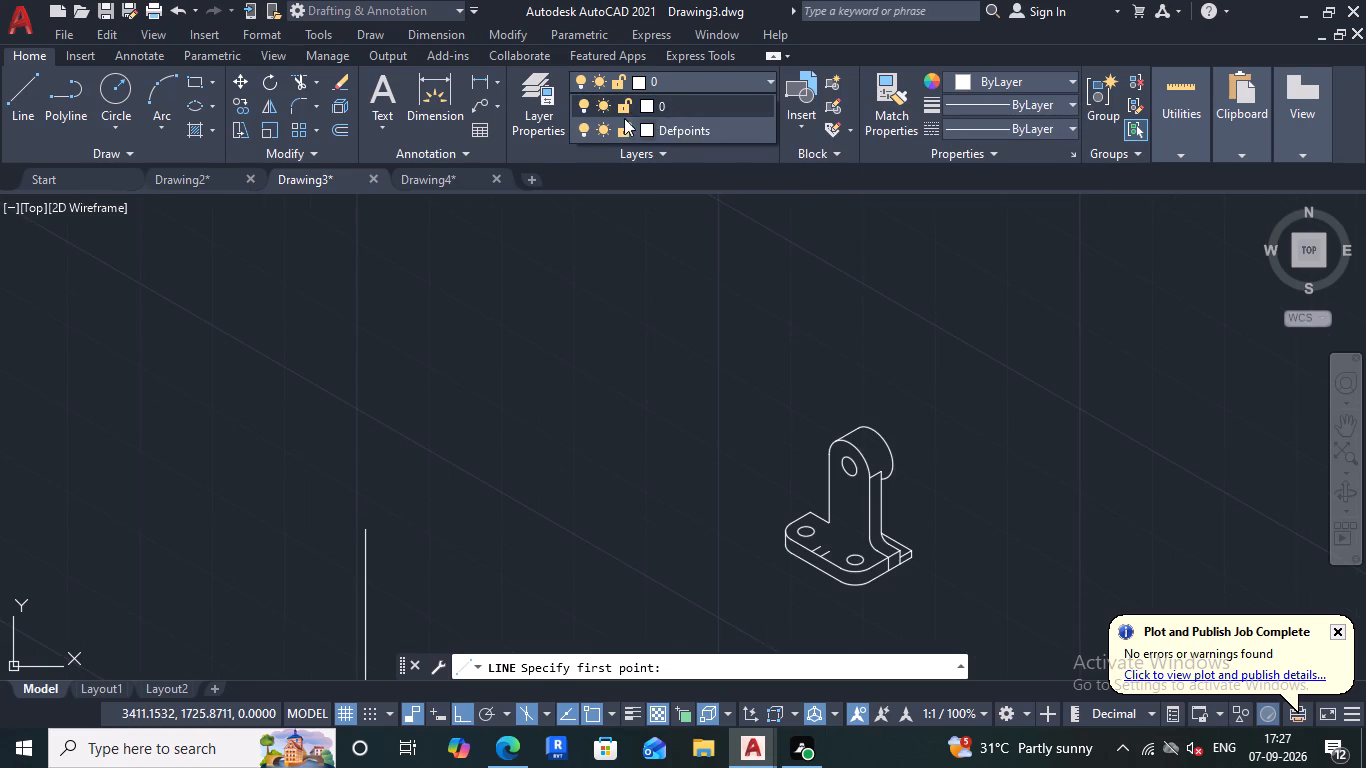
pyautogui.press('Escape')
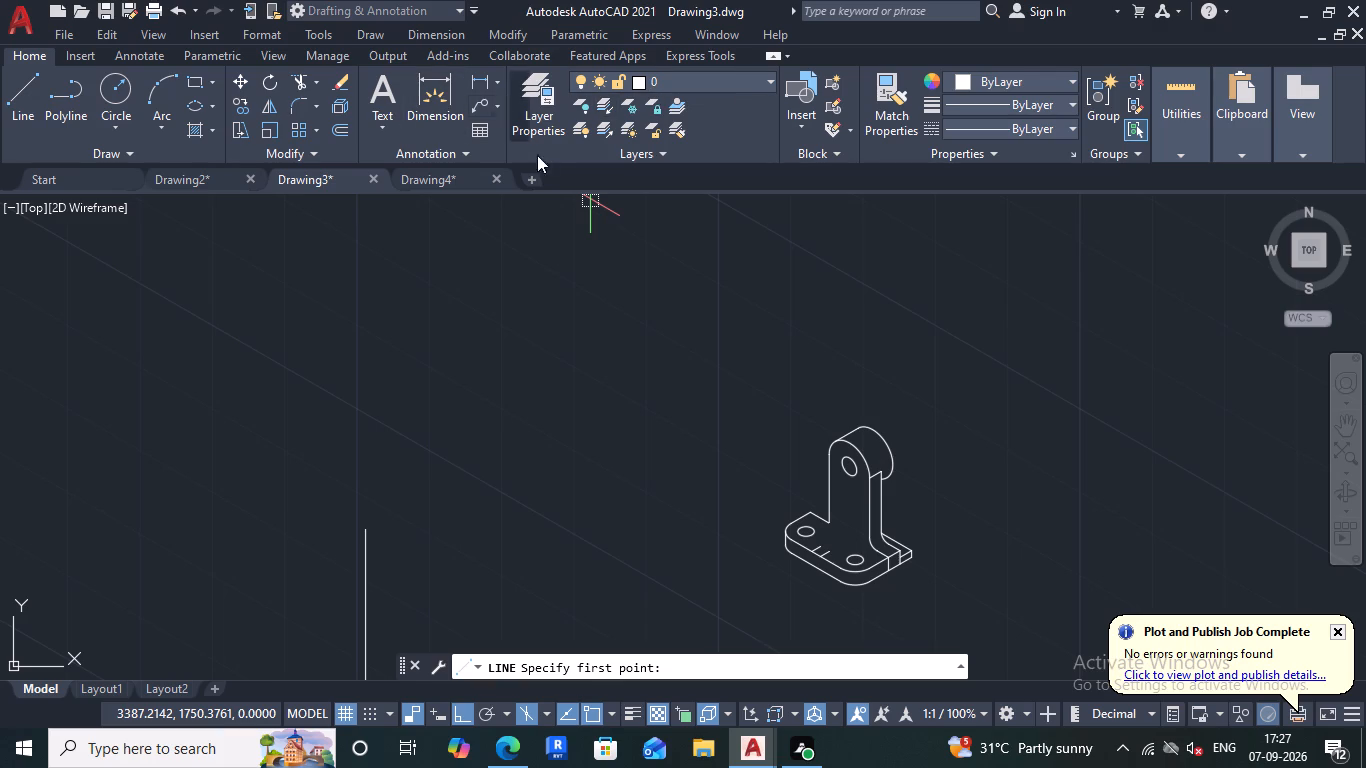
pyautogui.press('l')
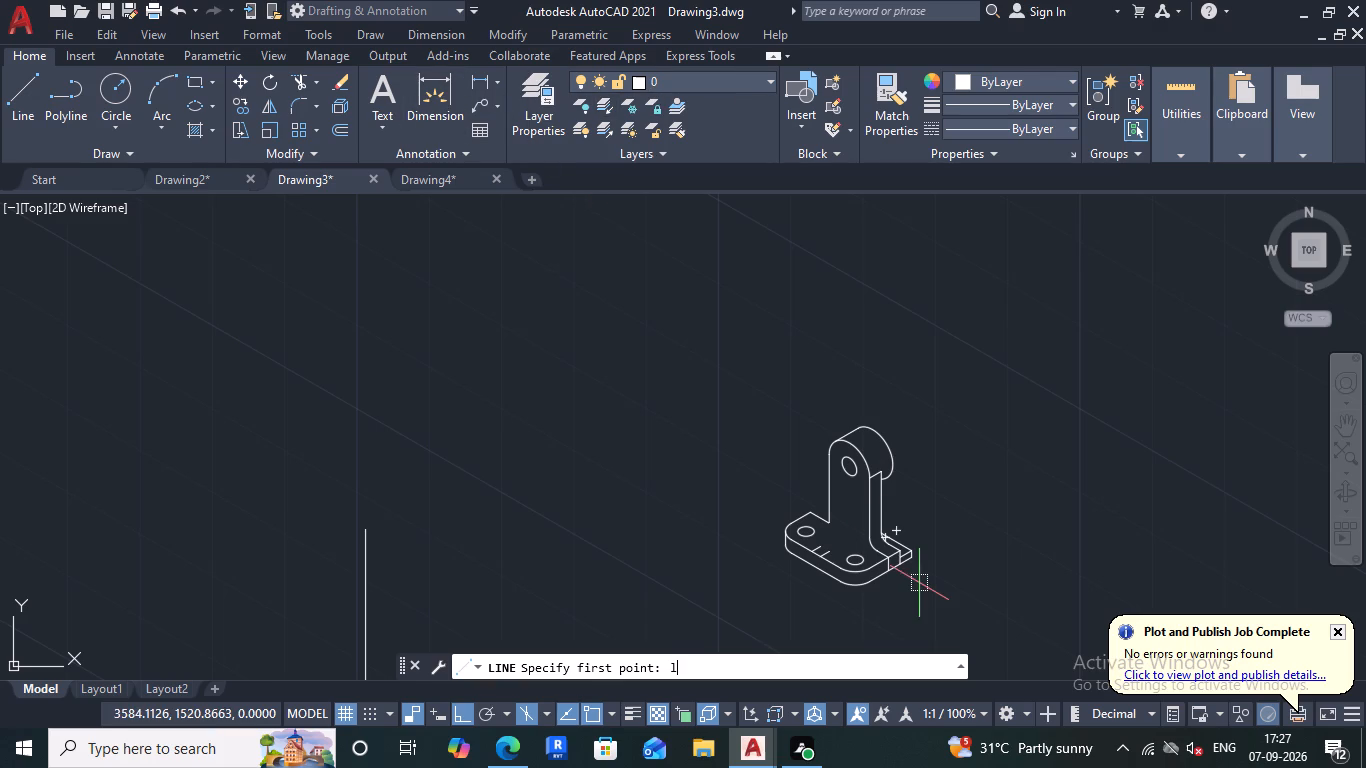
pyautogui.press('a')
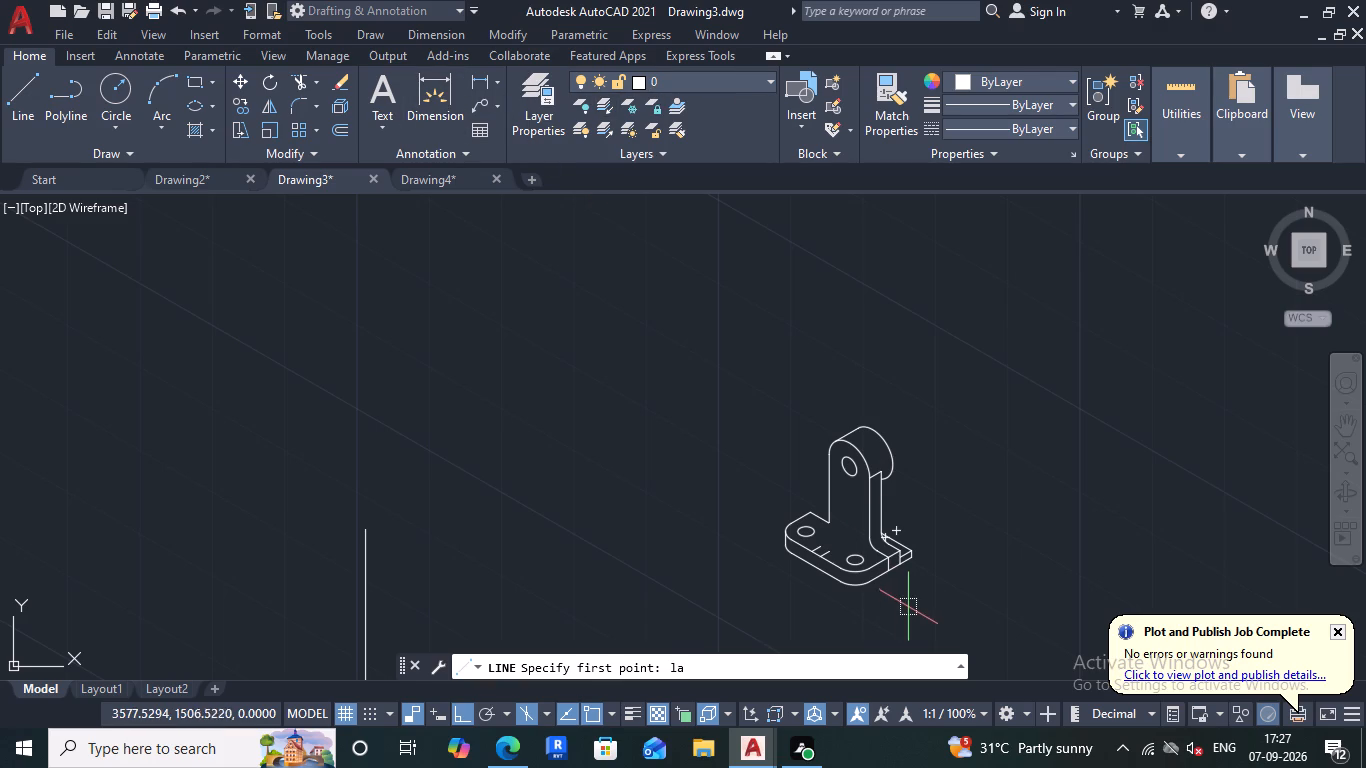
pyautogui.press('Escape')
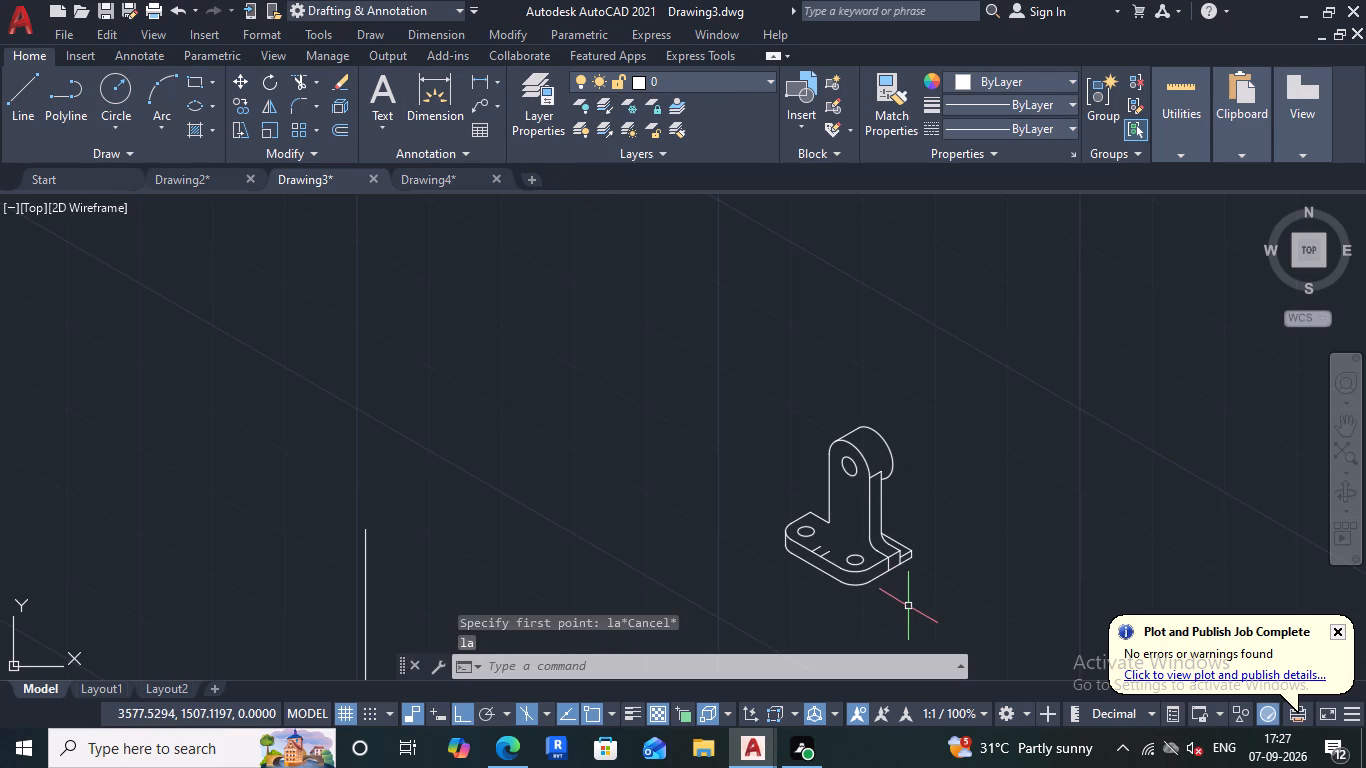
# Create a layer named line in the layer manager with red colour 10 and the Continuous linetype.
pyautogui.write('la')
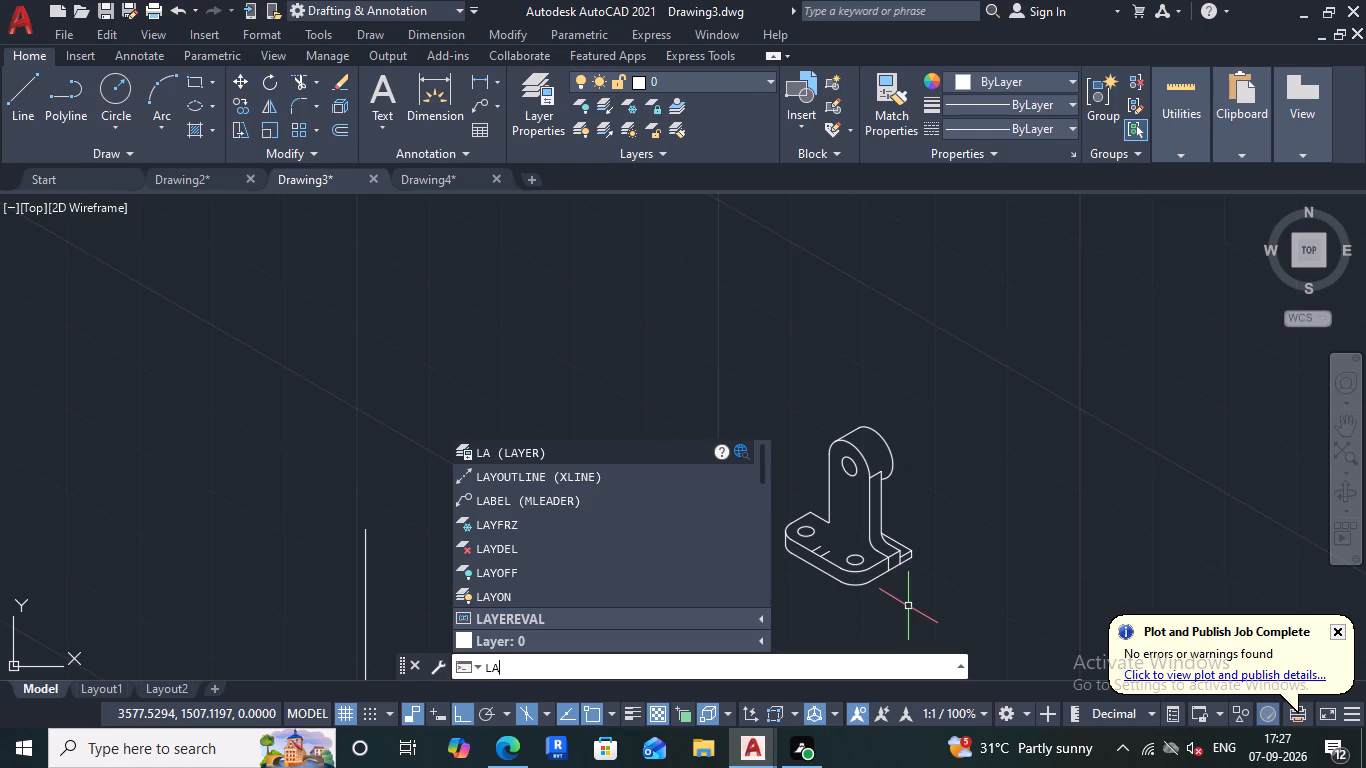
pyautogui.click(509, 455)
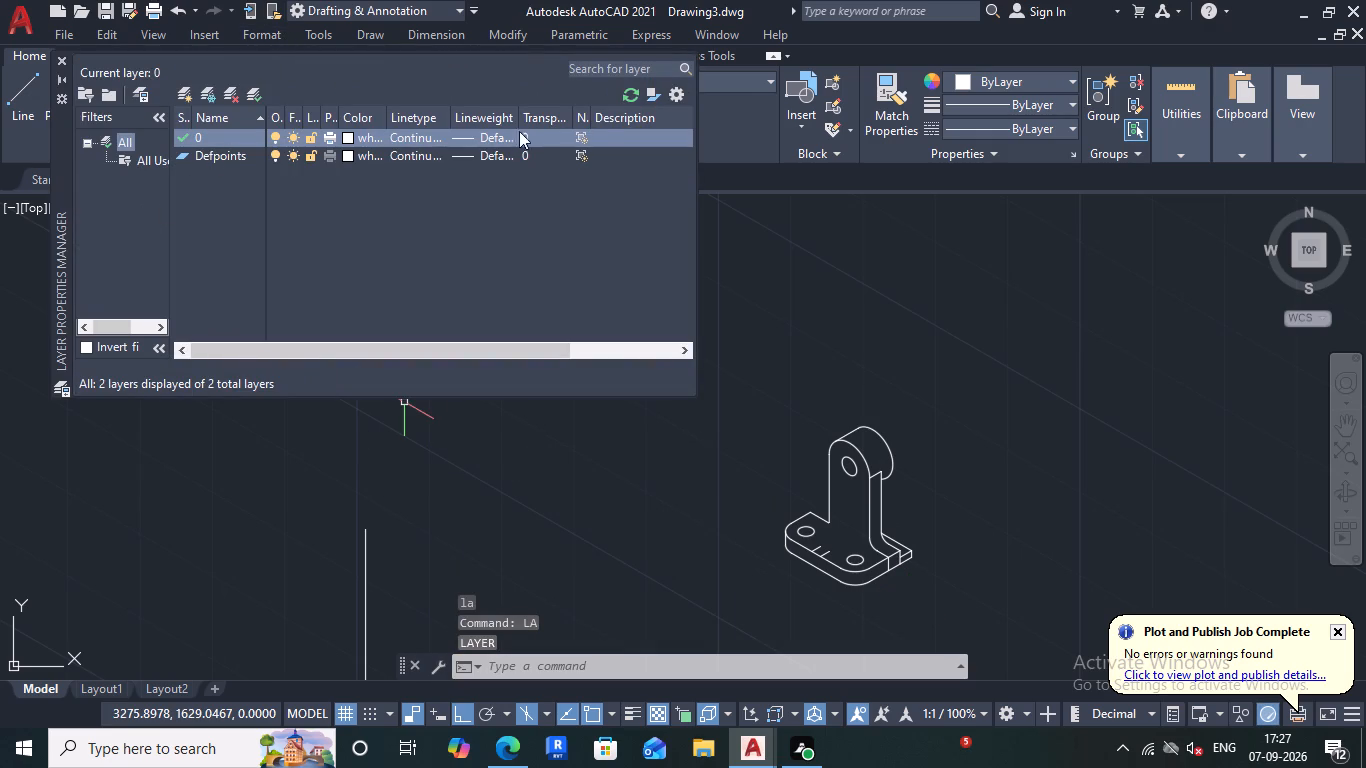
pyautogui.click(188, 96)
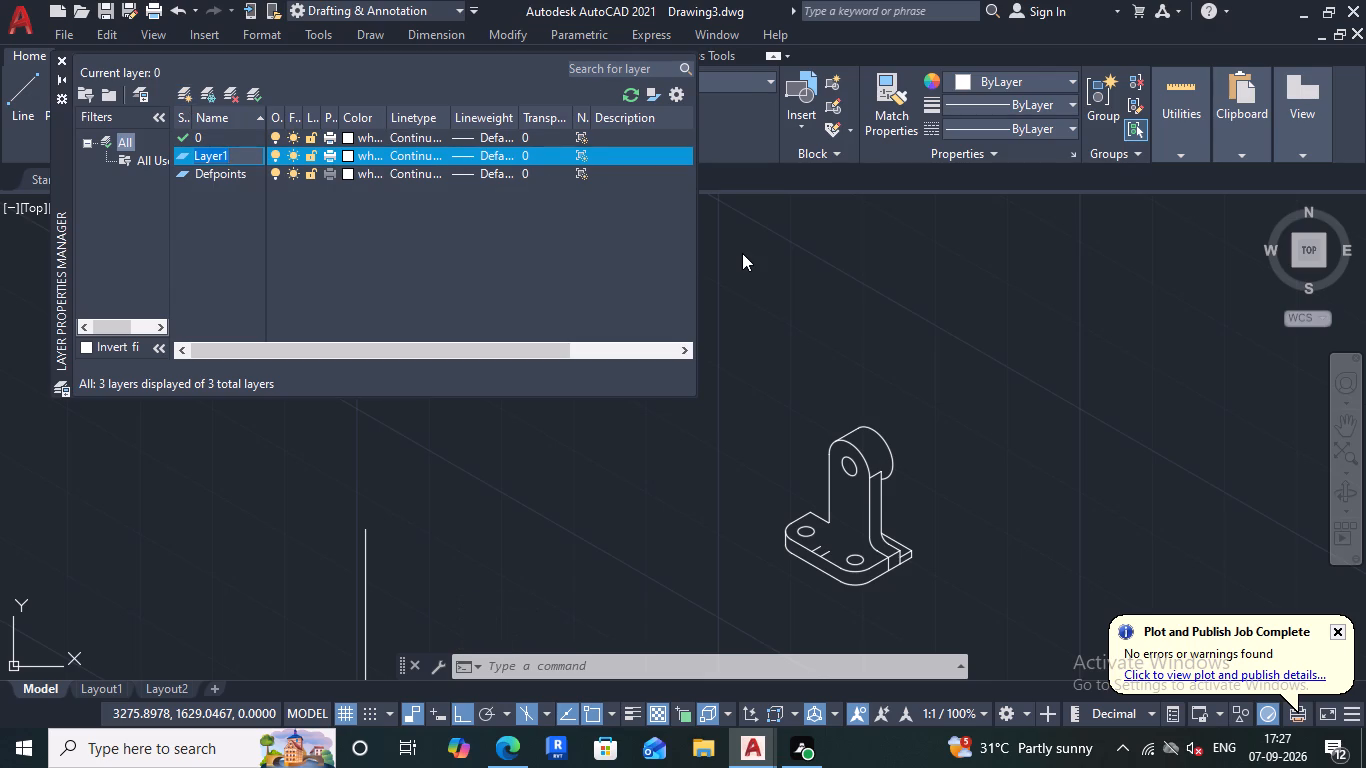
pyautogui.write('line')
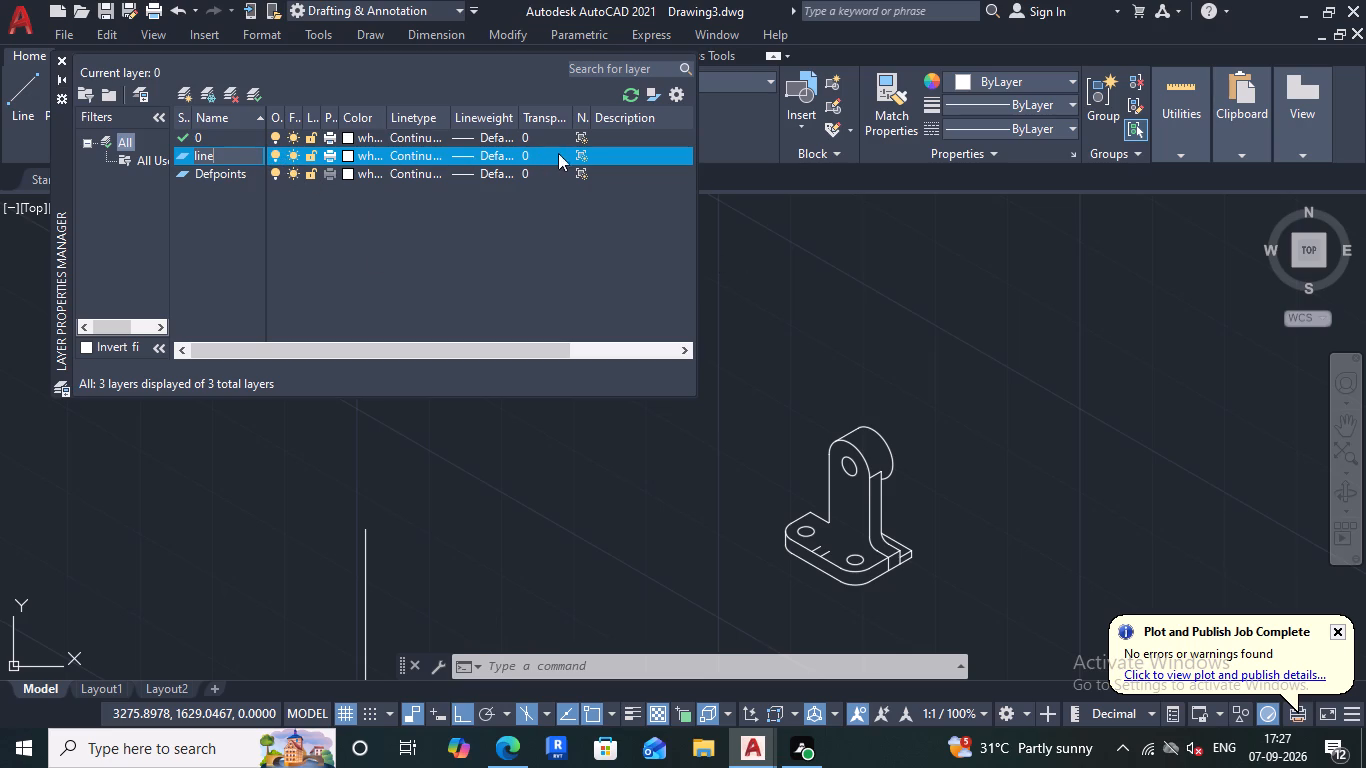
pyautogui.click(349, 158)
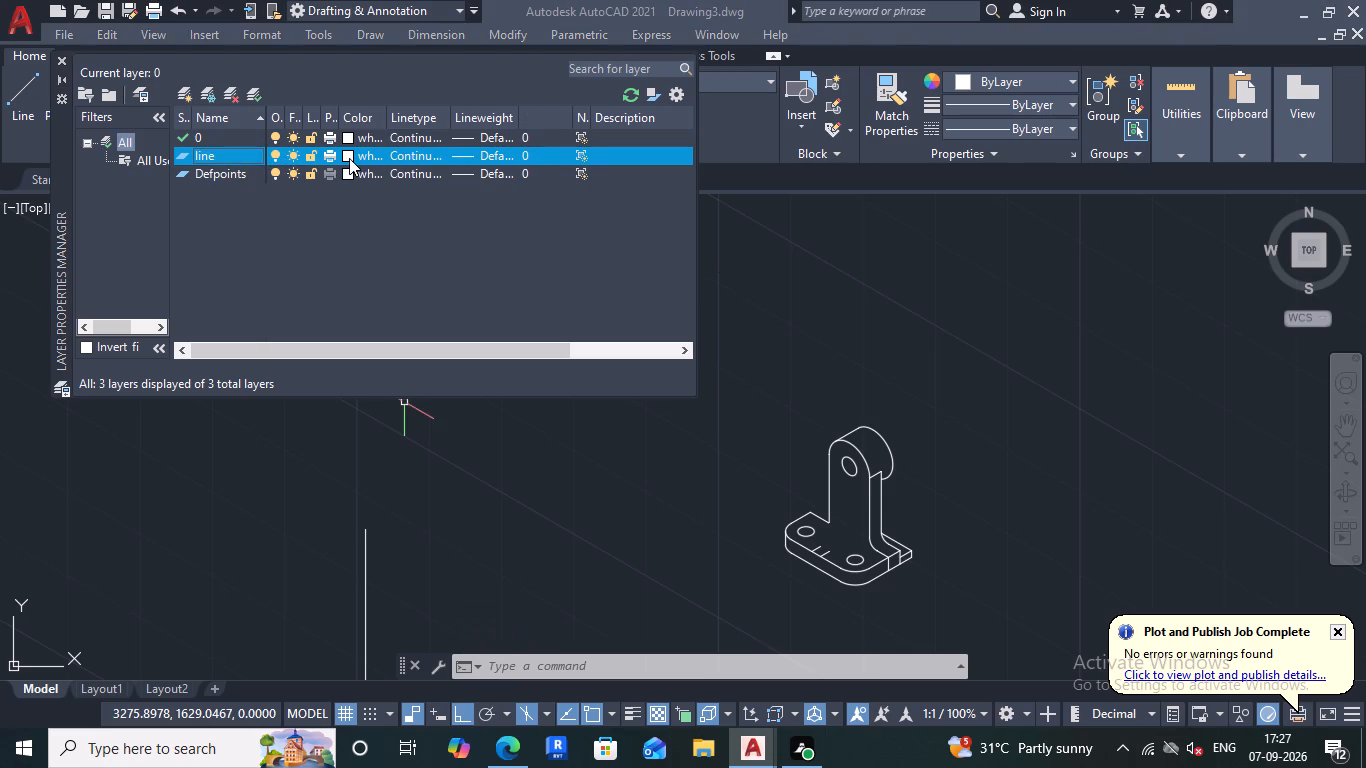
pyautogui.click(525, 310)
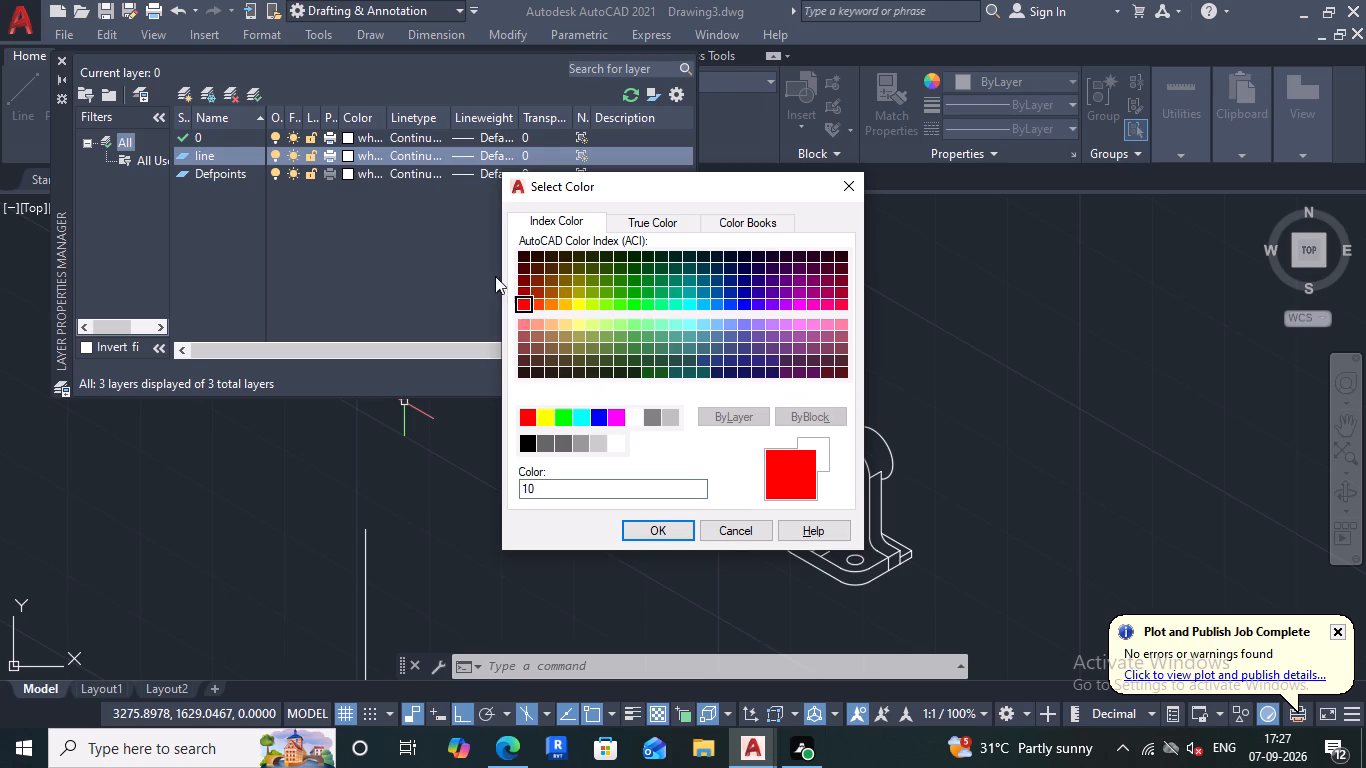
pyautogui.click(643, 534)
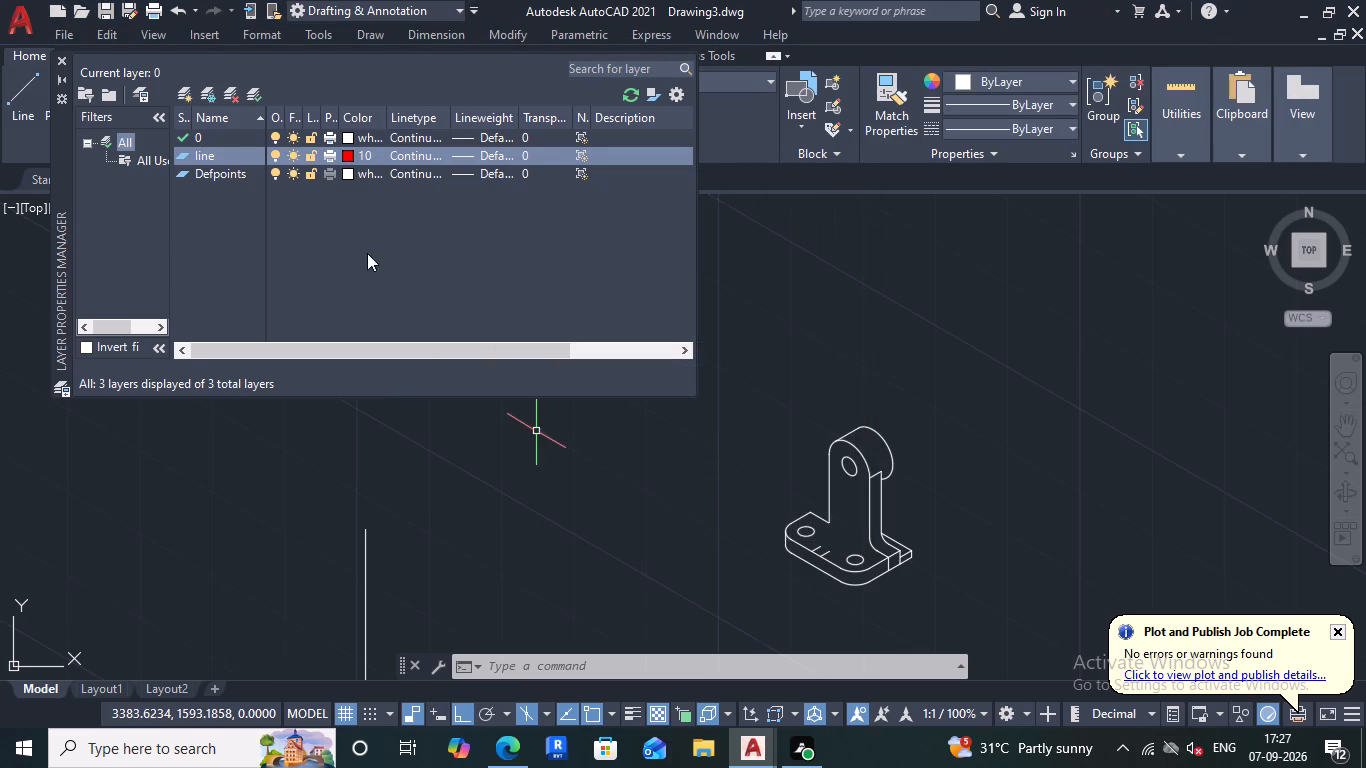
pyautogui.click(431, 155)
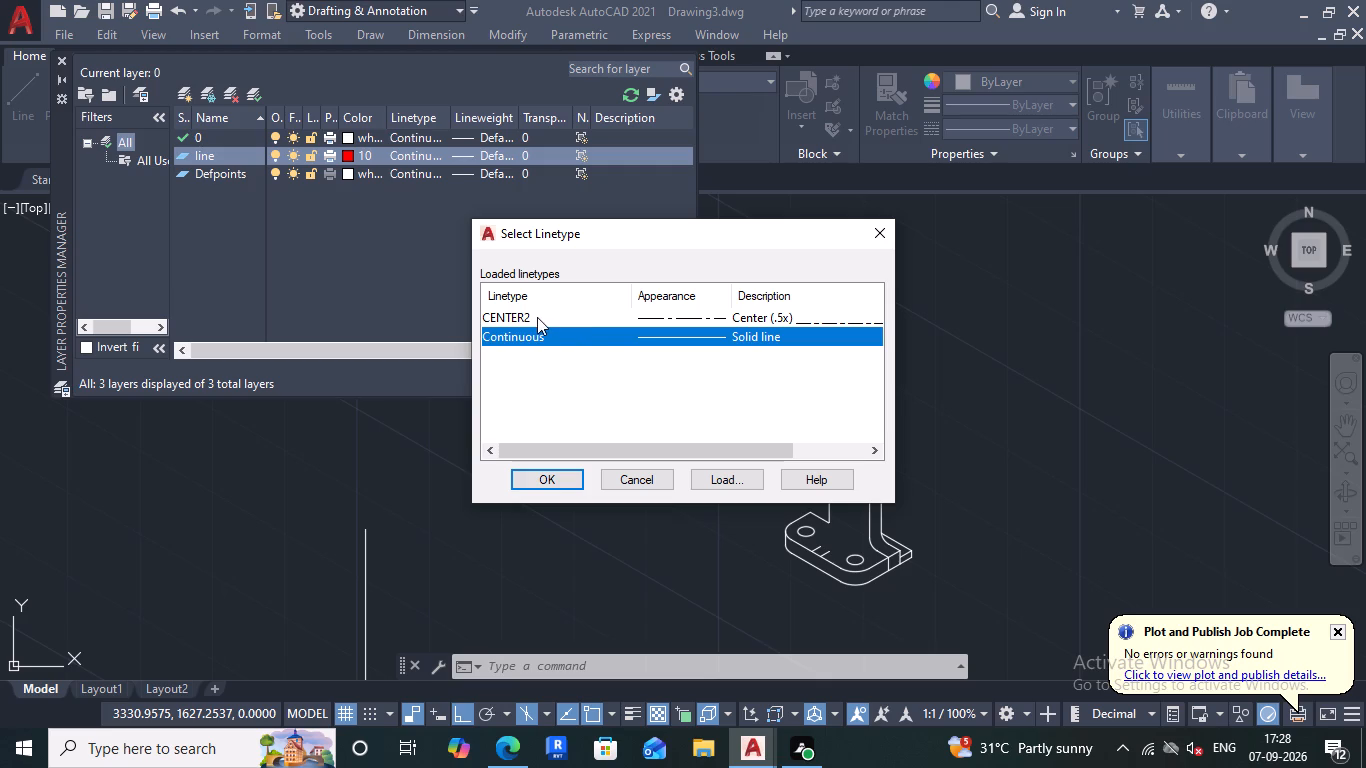
pyautogui.click(582, 337)
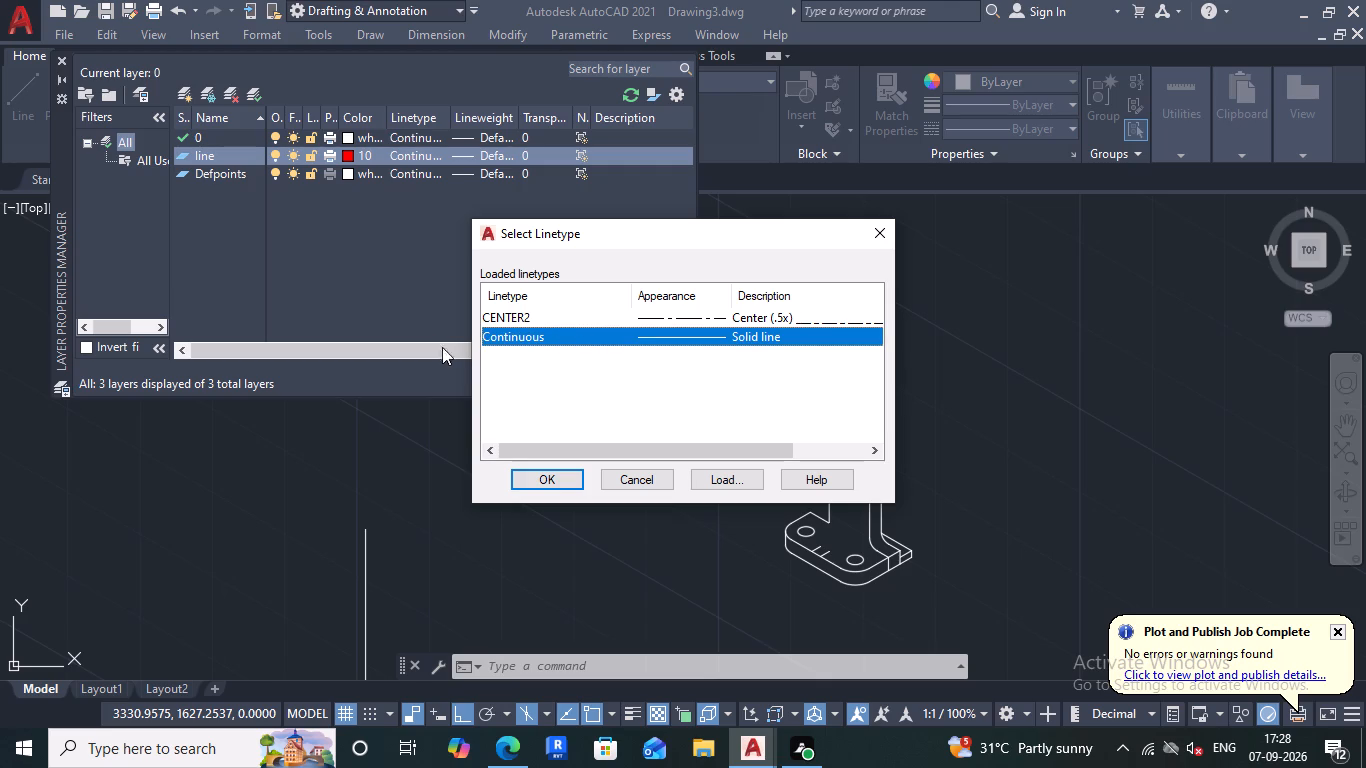
pyautogui.click(553, 481)
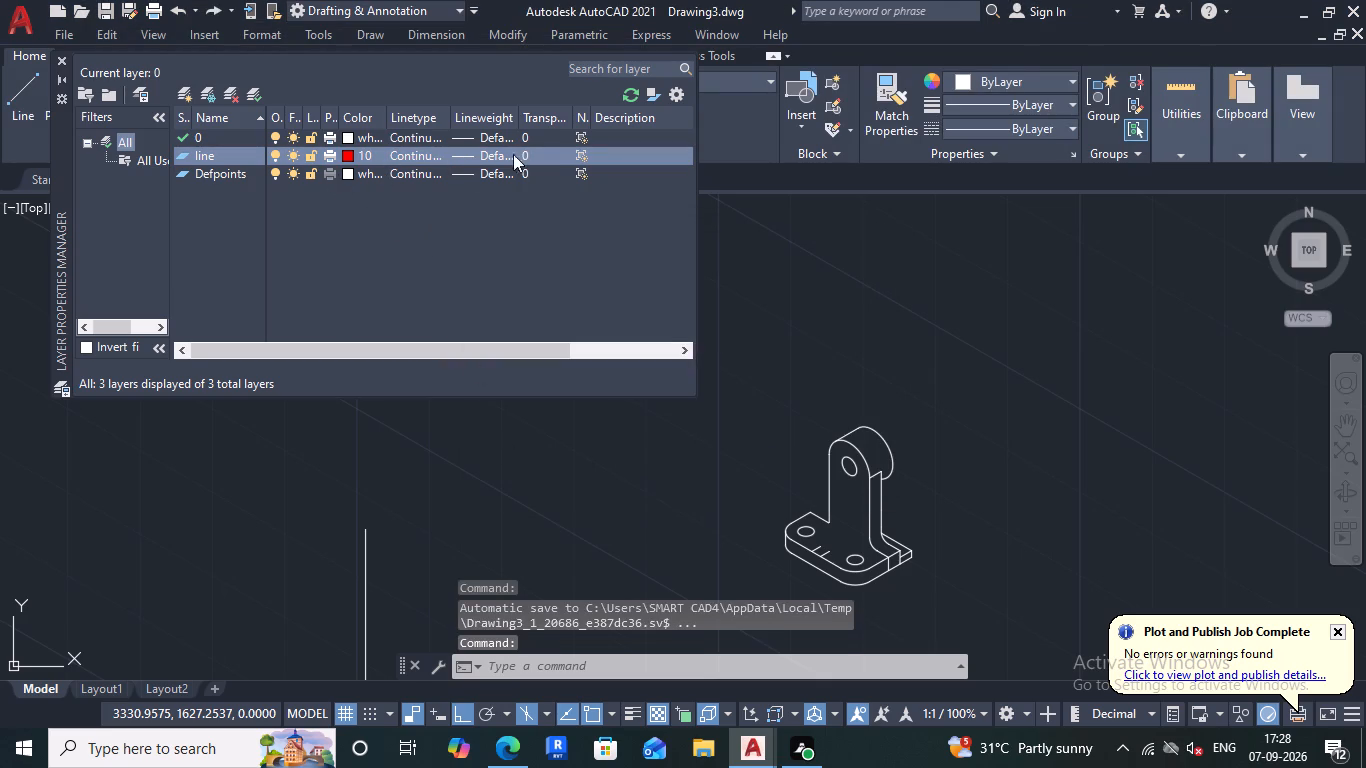
# Add a second layer named hiden and set its colour to green, index 80.
pyautogui.click(182, 93)
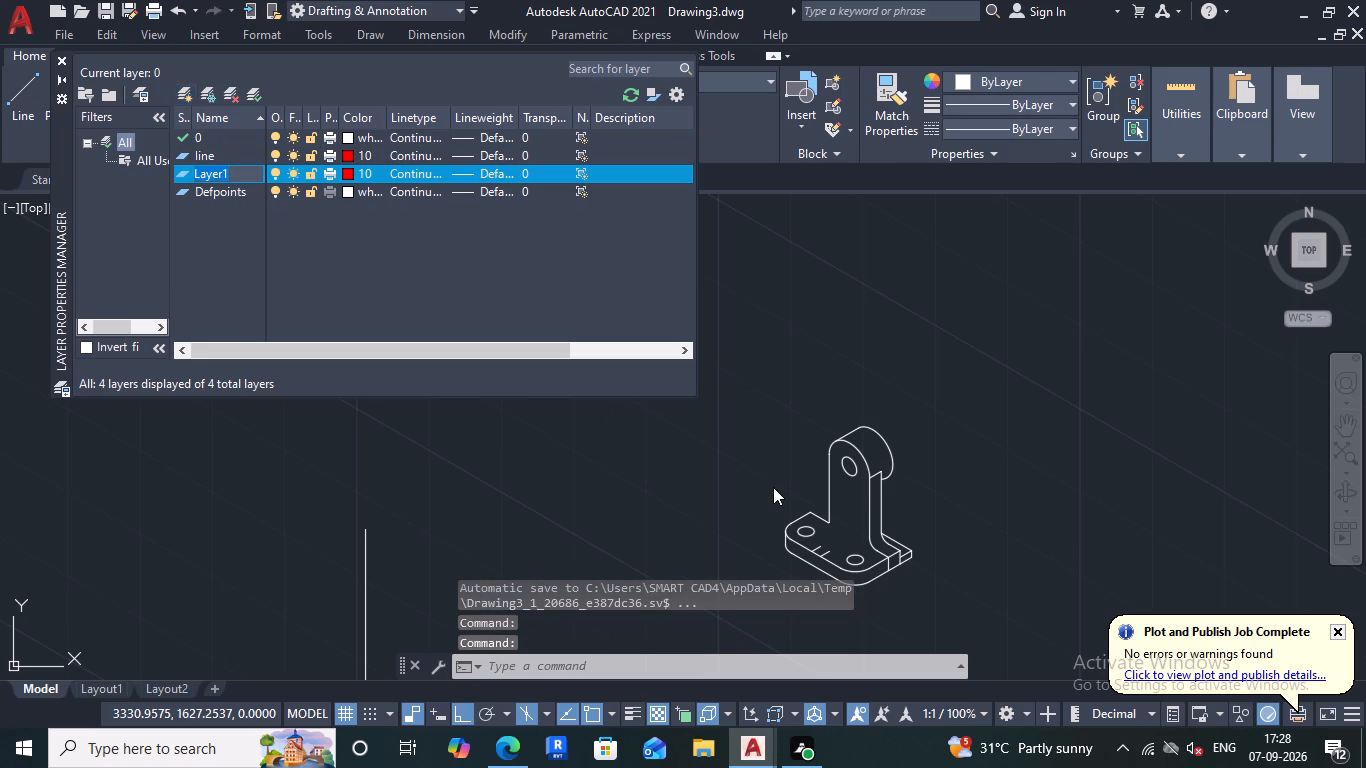
pyautogui.write('hiden')
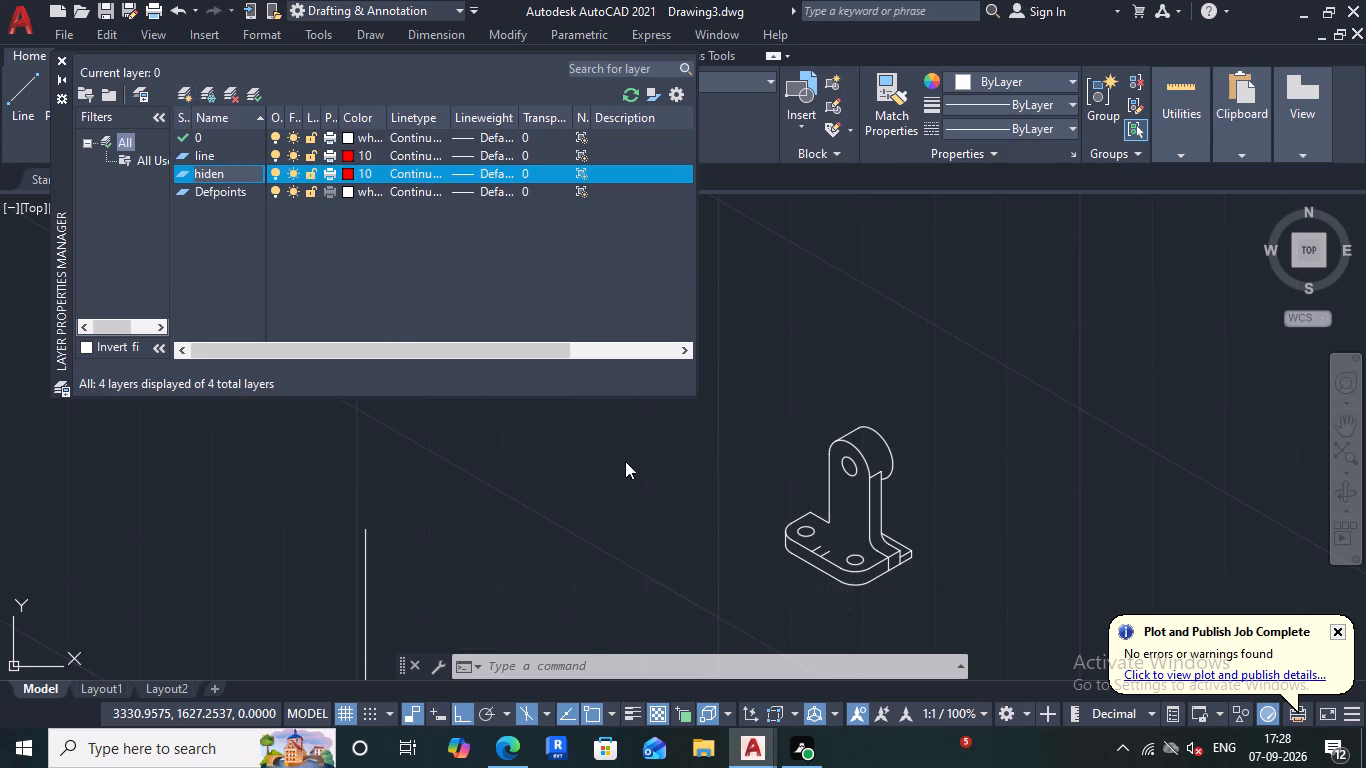
pyautogui.click(345, 177)
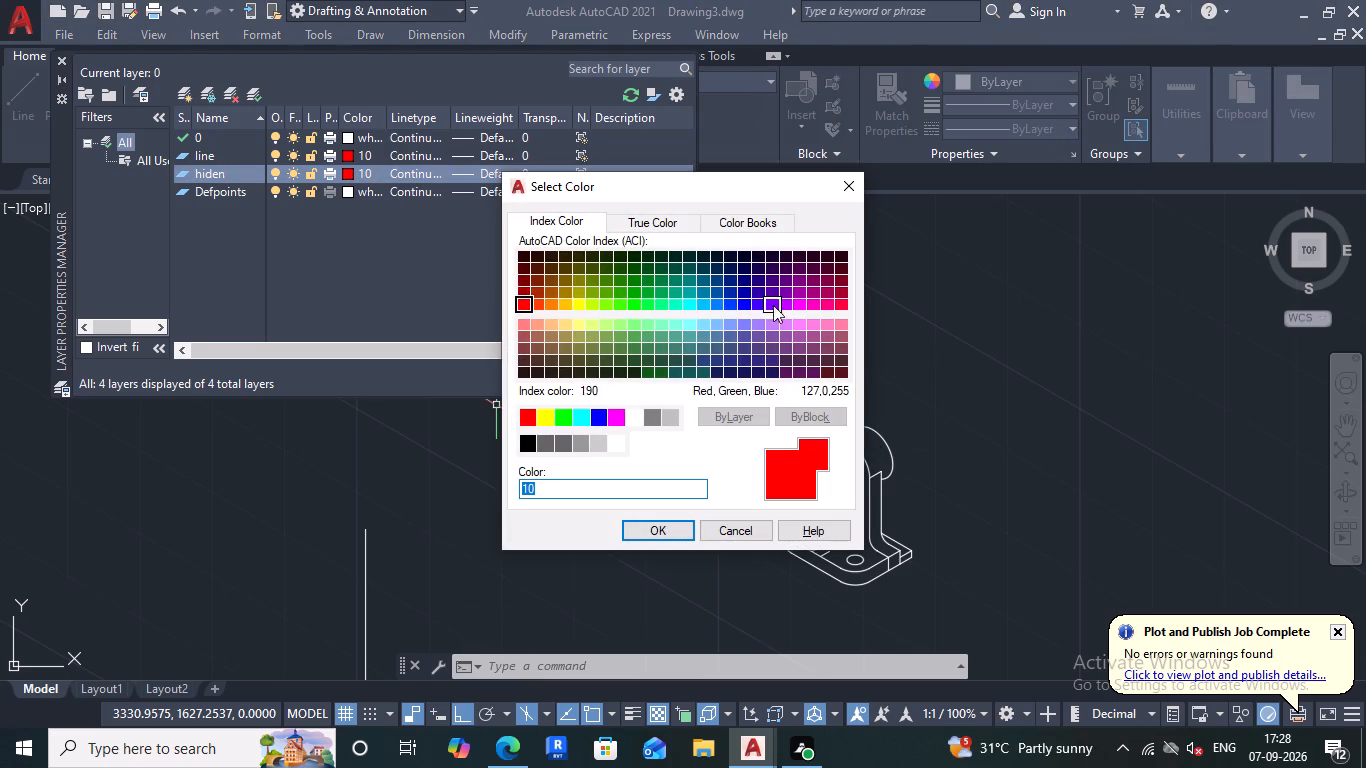
pyautogui.click(813, 303)
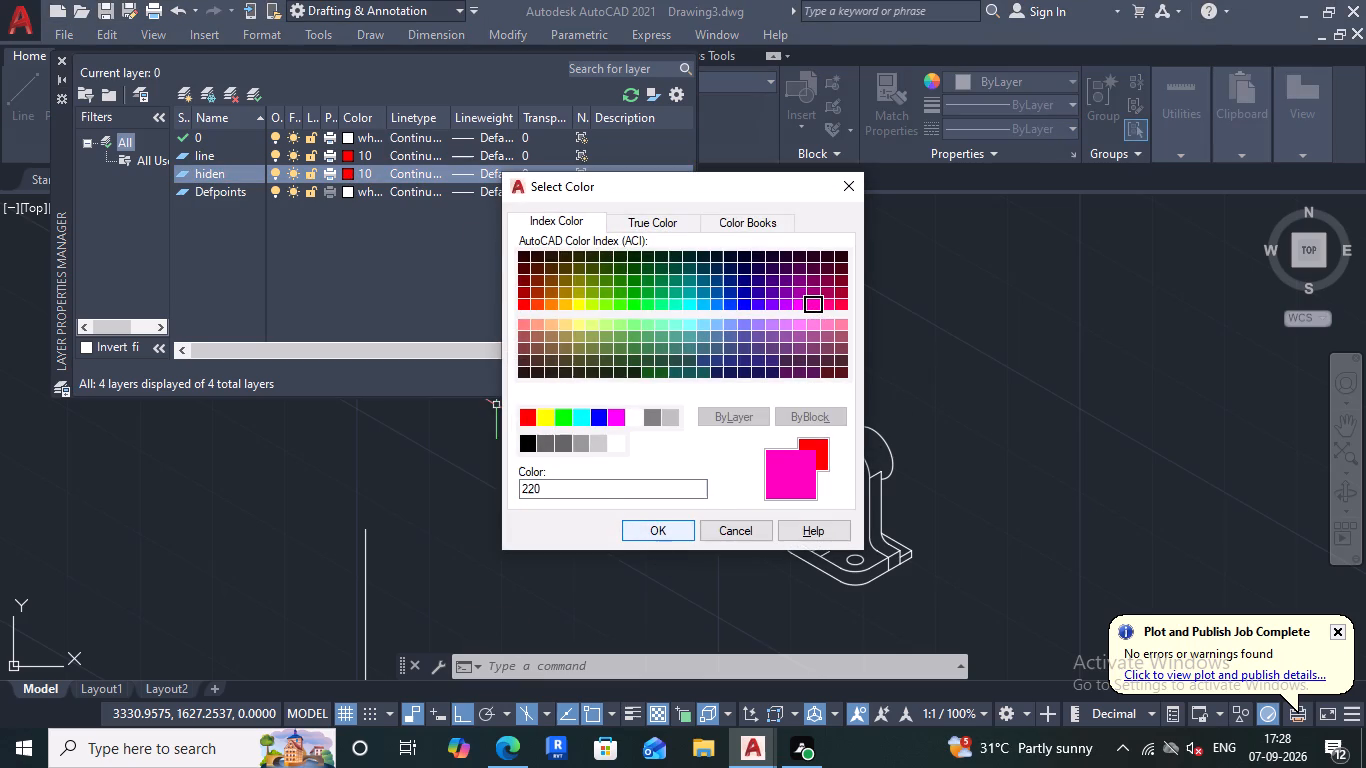
pyautogui.click(625, 306)
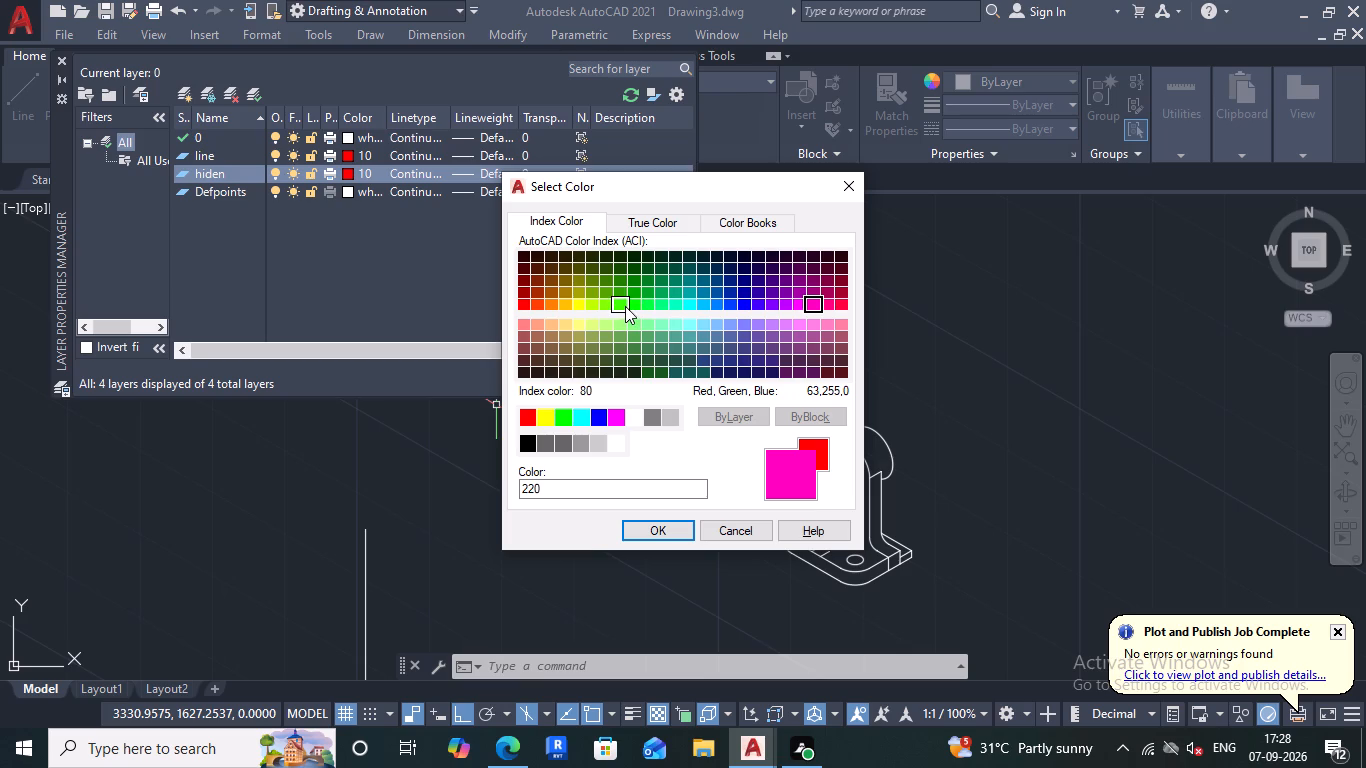
pyautogui.click(659, 528)
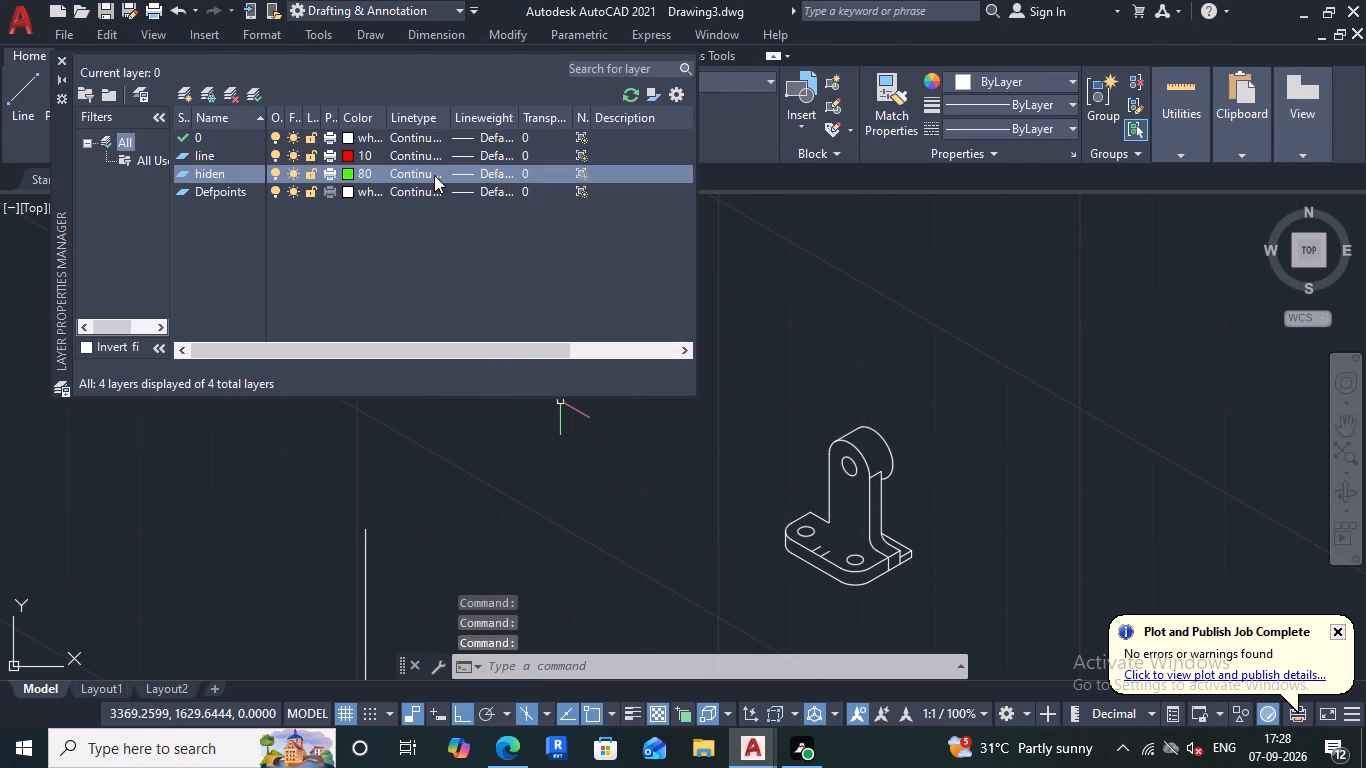
# Load the HIDDEN linetype from acadiso.lin and assign it to the hiden layer.
pyautogui.click(434, 175)
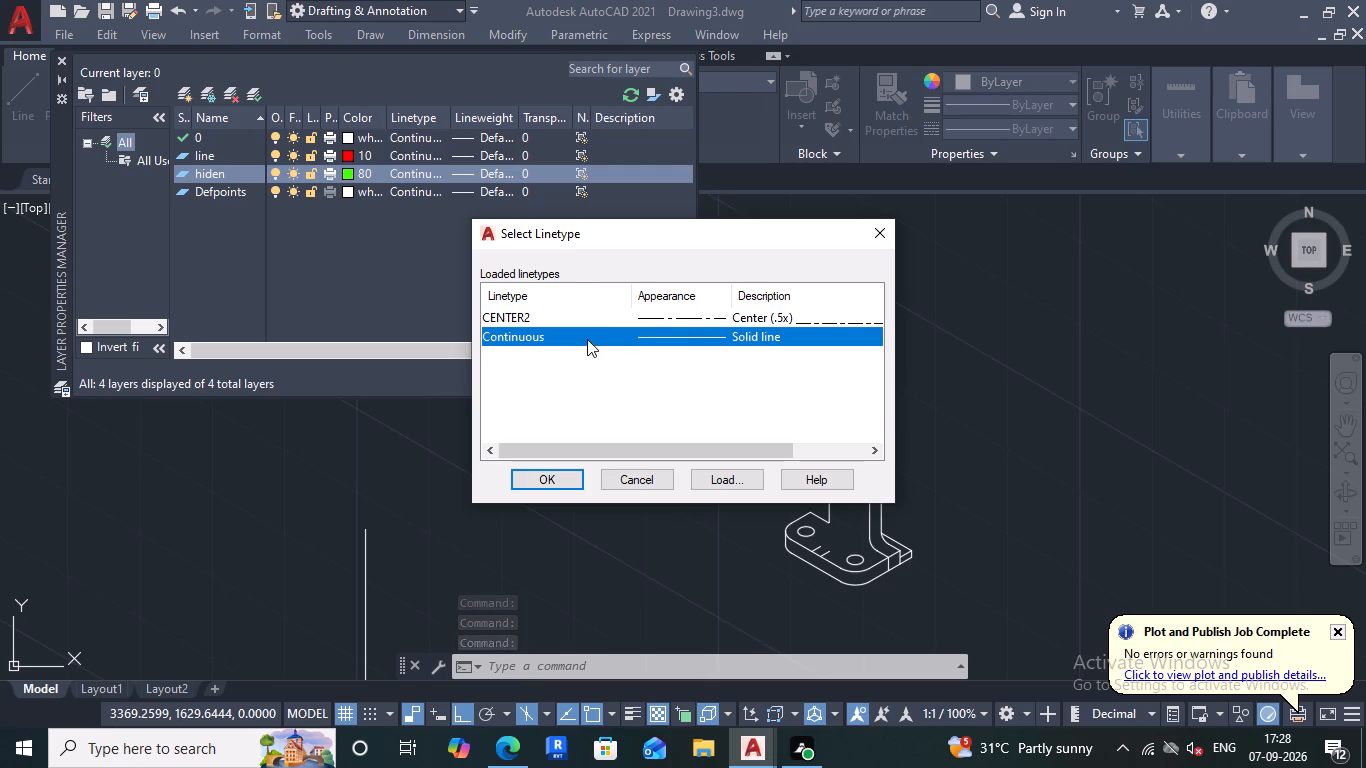
pyautogui.click(724, 485)
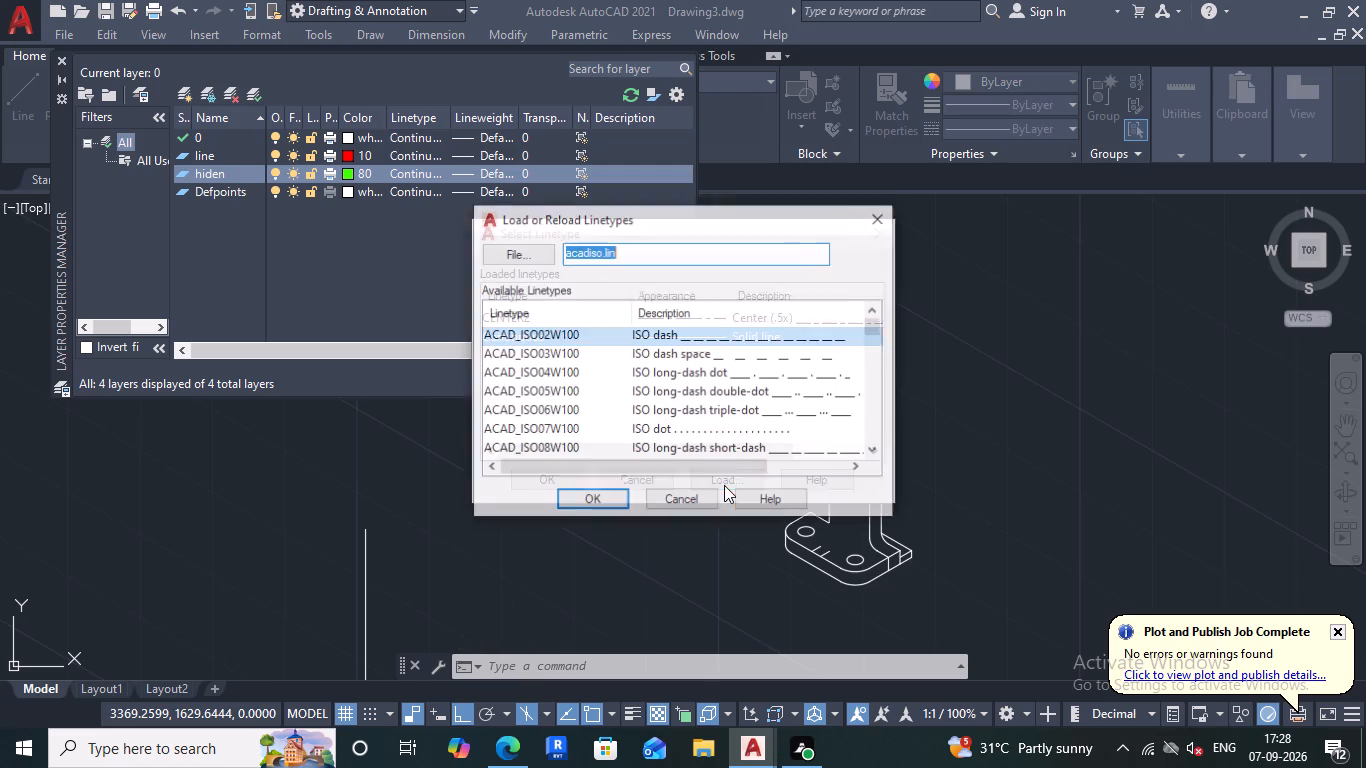
pyautogui.scroll(-12, 606, 388)
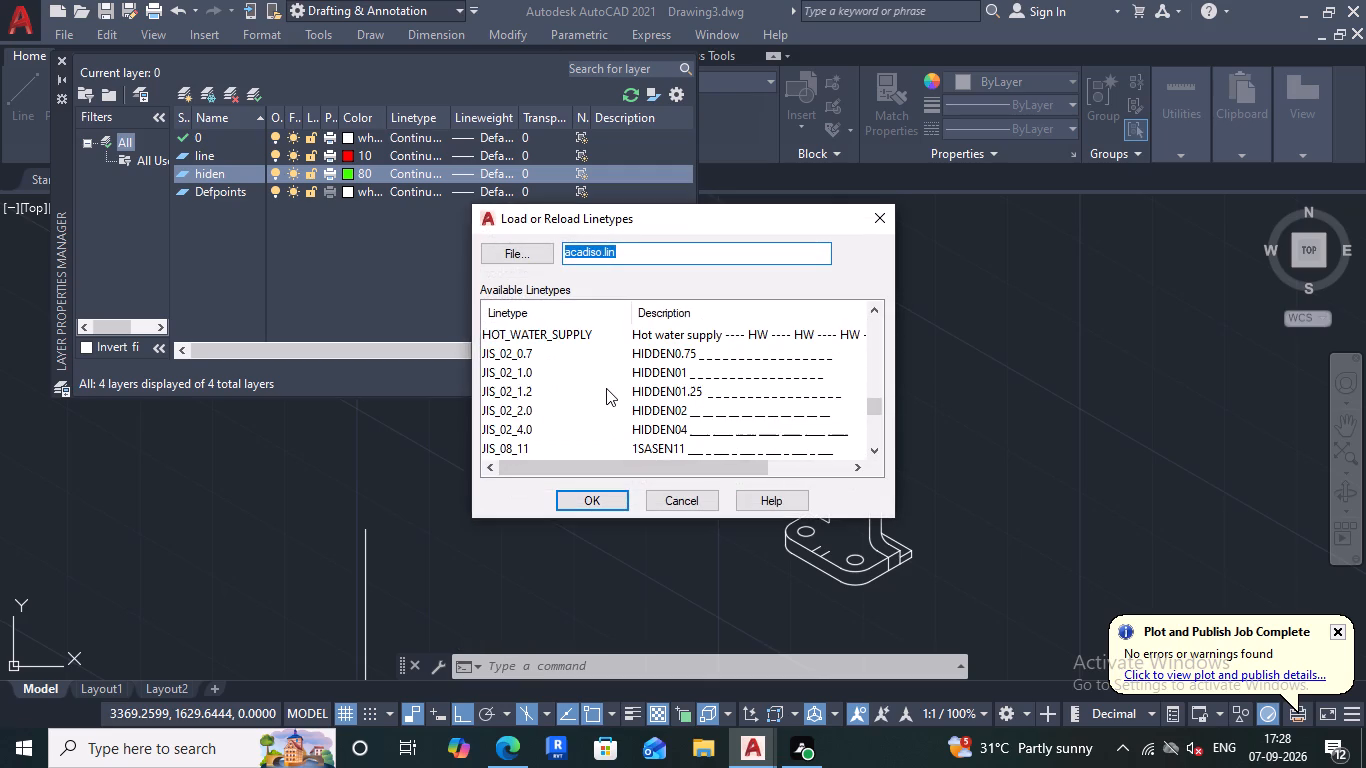
pyautogui.scroll(-3, 606, 388)
pyautogui.scroll(5, 606, 388)
pyautogui.scroll(-4, 541, 417)
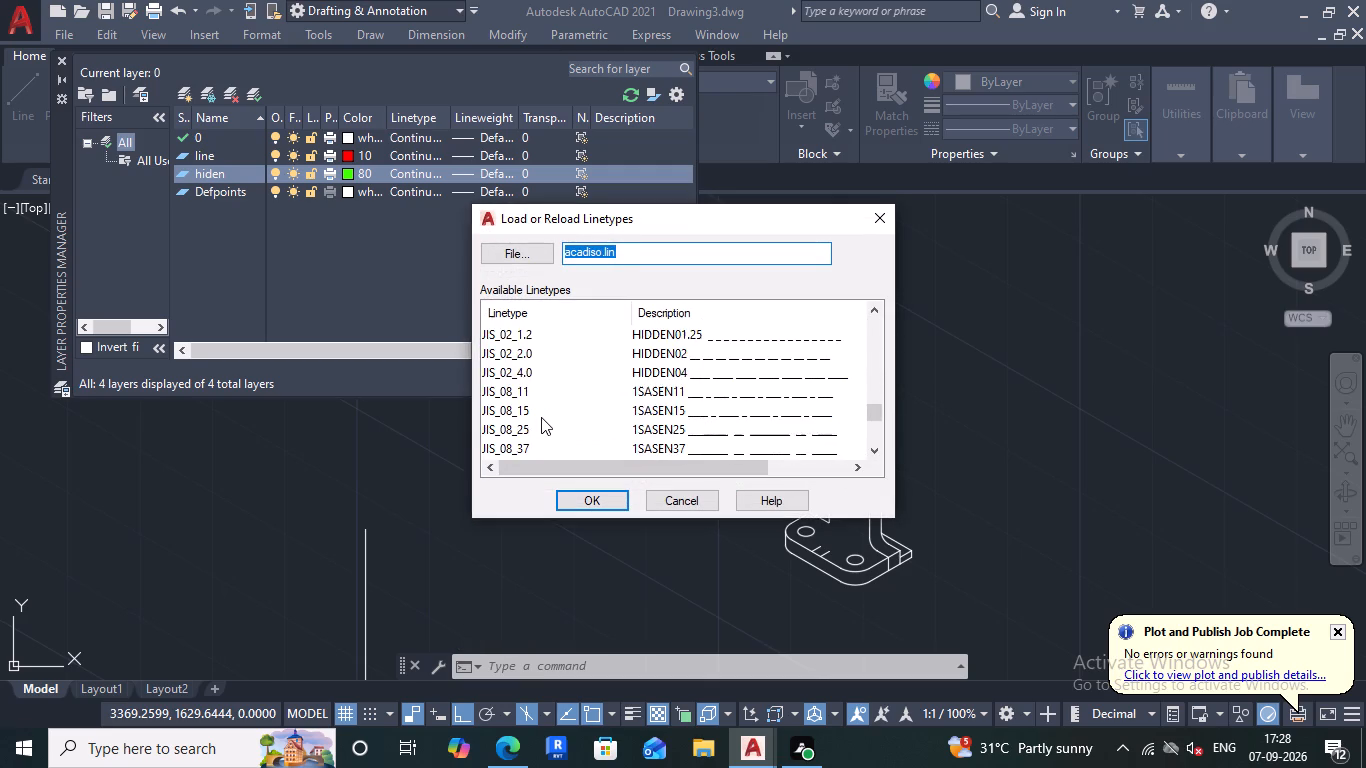
pyautogui.scroll(3, 541, 417)
pyautogui.doubleClick(692, 399)
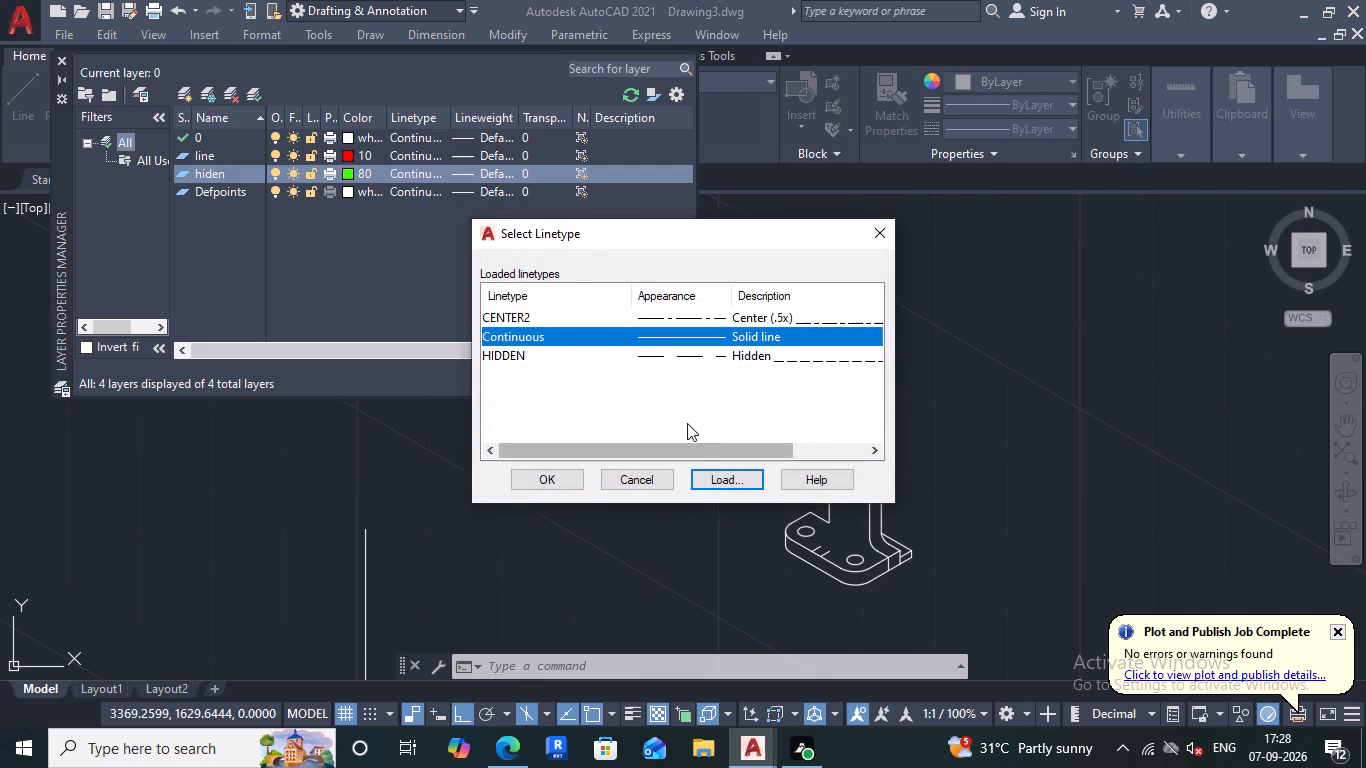
pyautogui.click(668, 352)
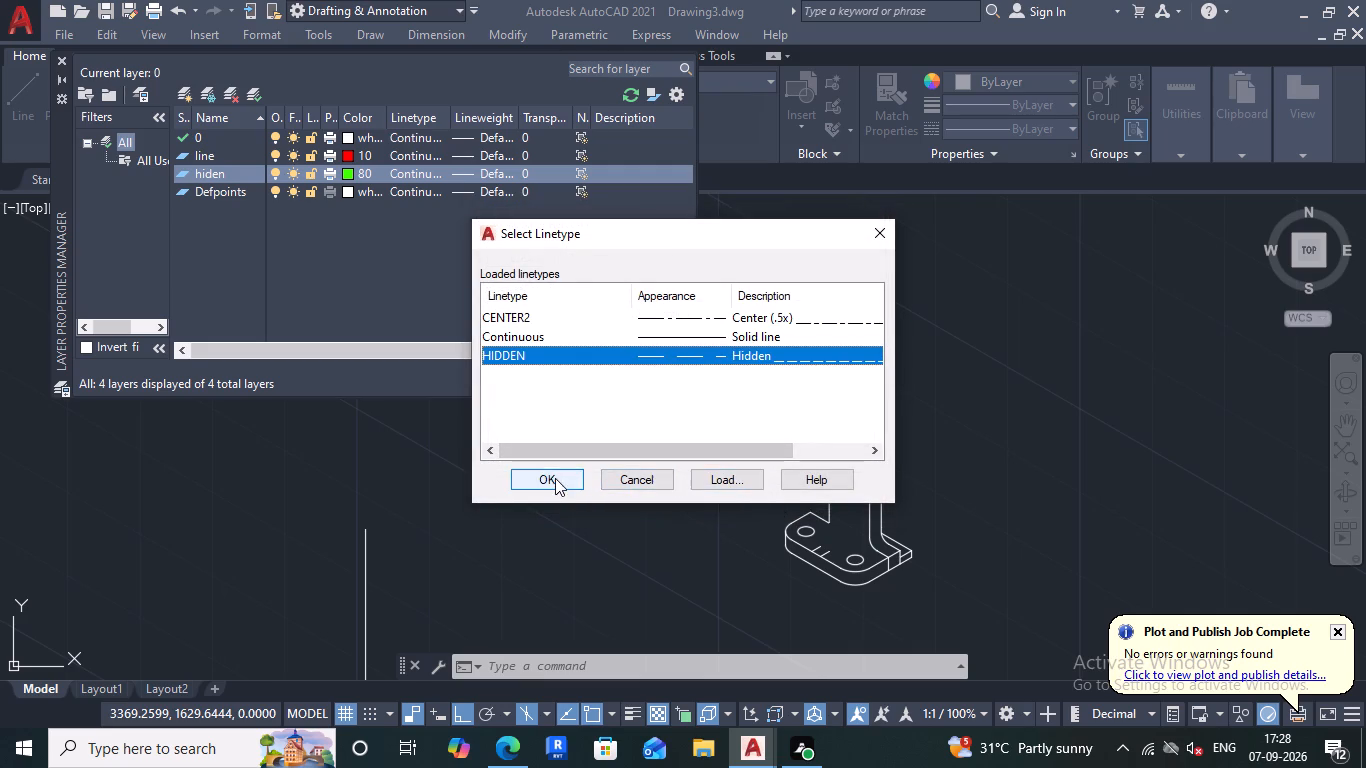
pyautogui.click(555, 478)
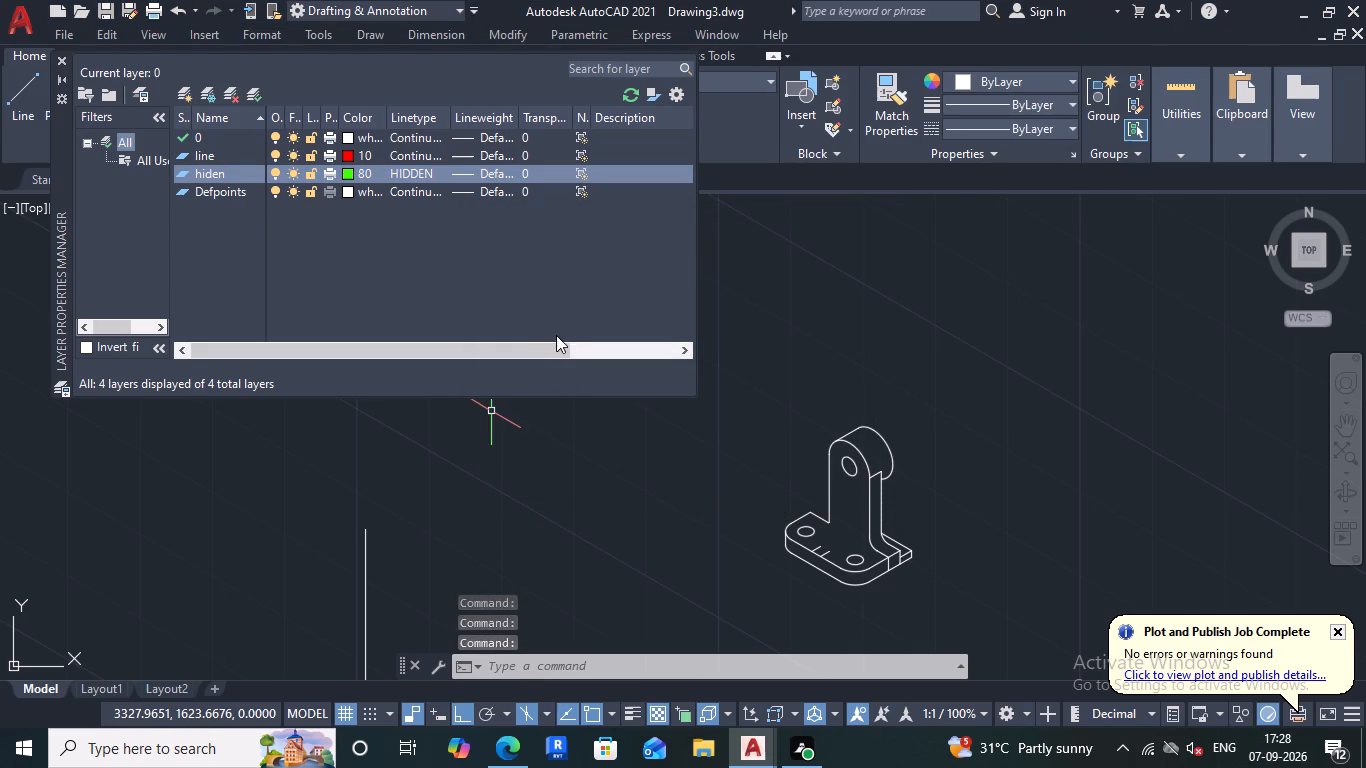
# Create a layer named circle with yellow colour 50 and the Continuous linetype, and close the layer manager.
pyautogui.scroll(-1, 557, 335)
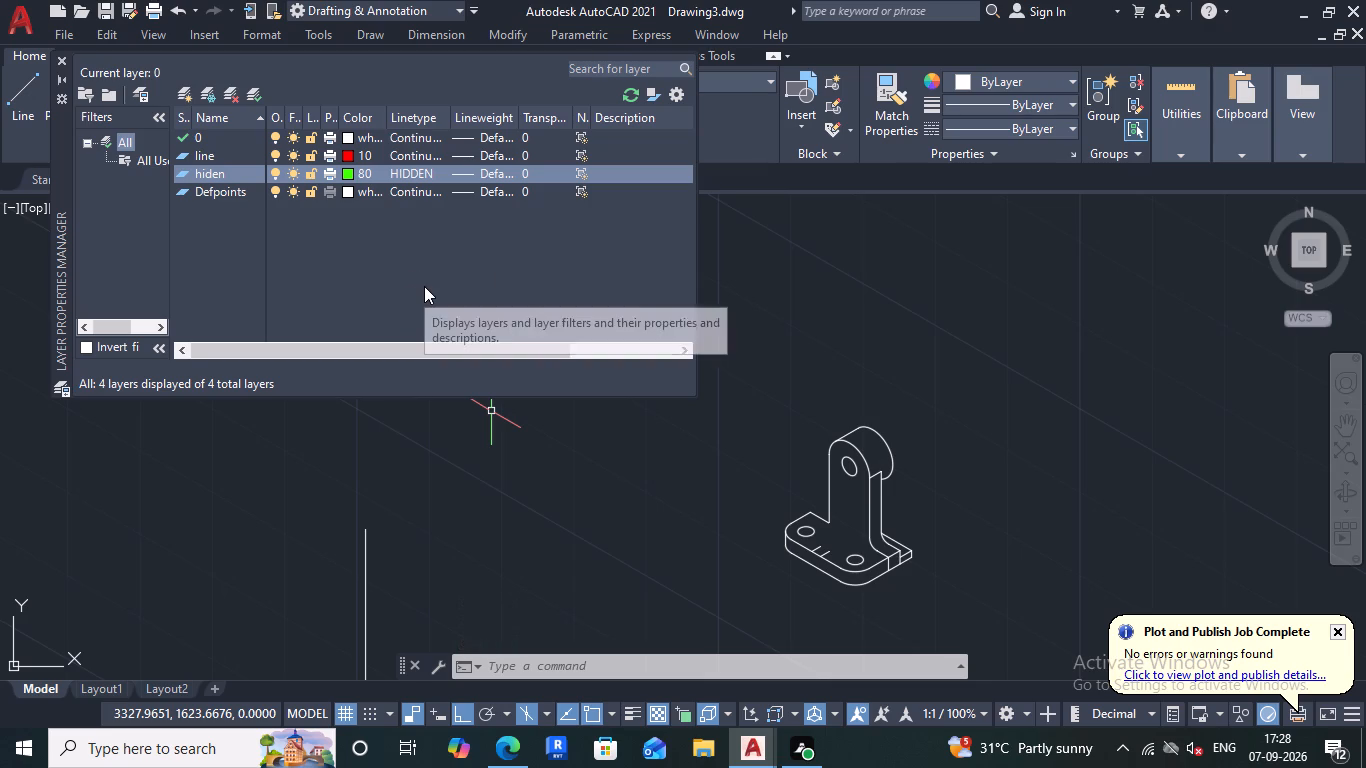
pyautogui.click(183, 92)
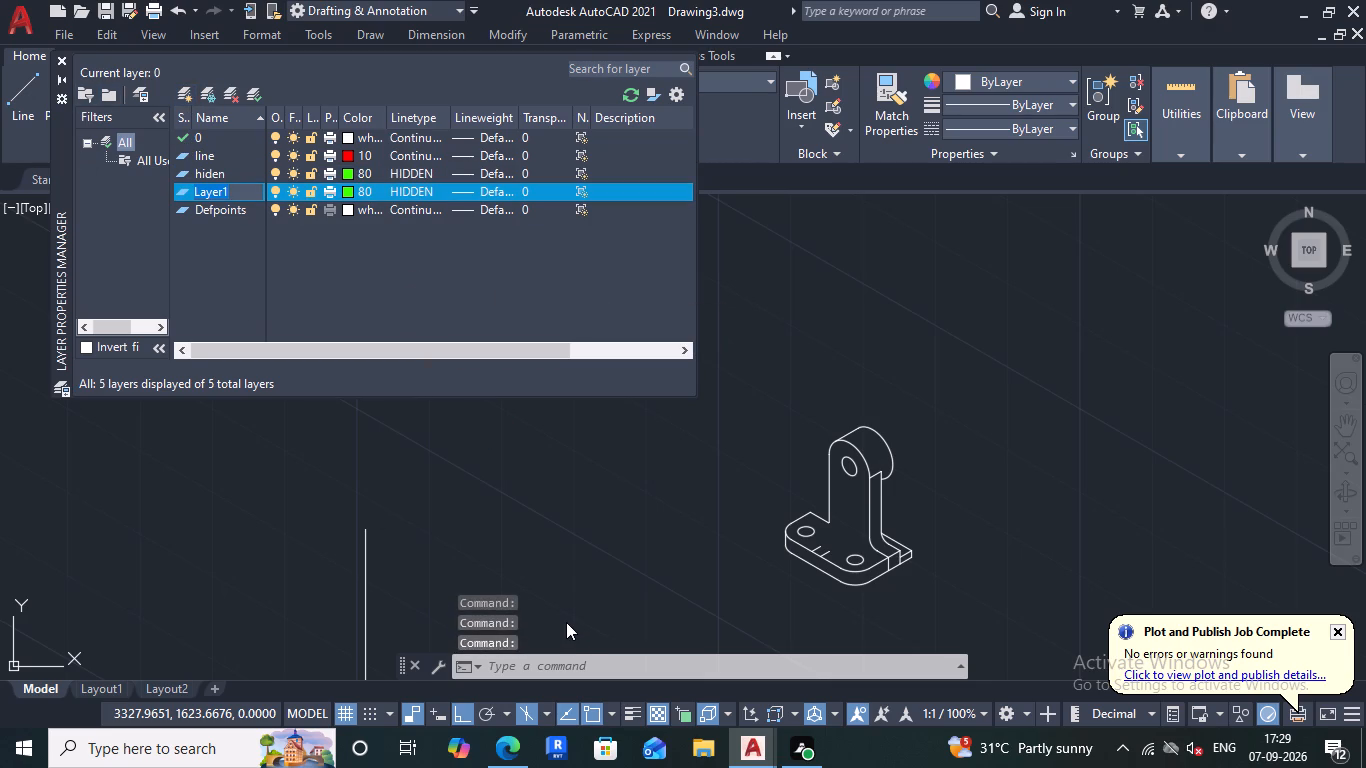
pyautogui.write('cir')
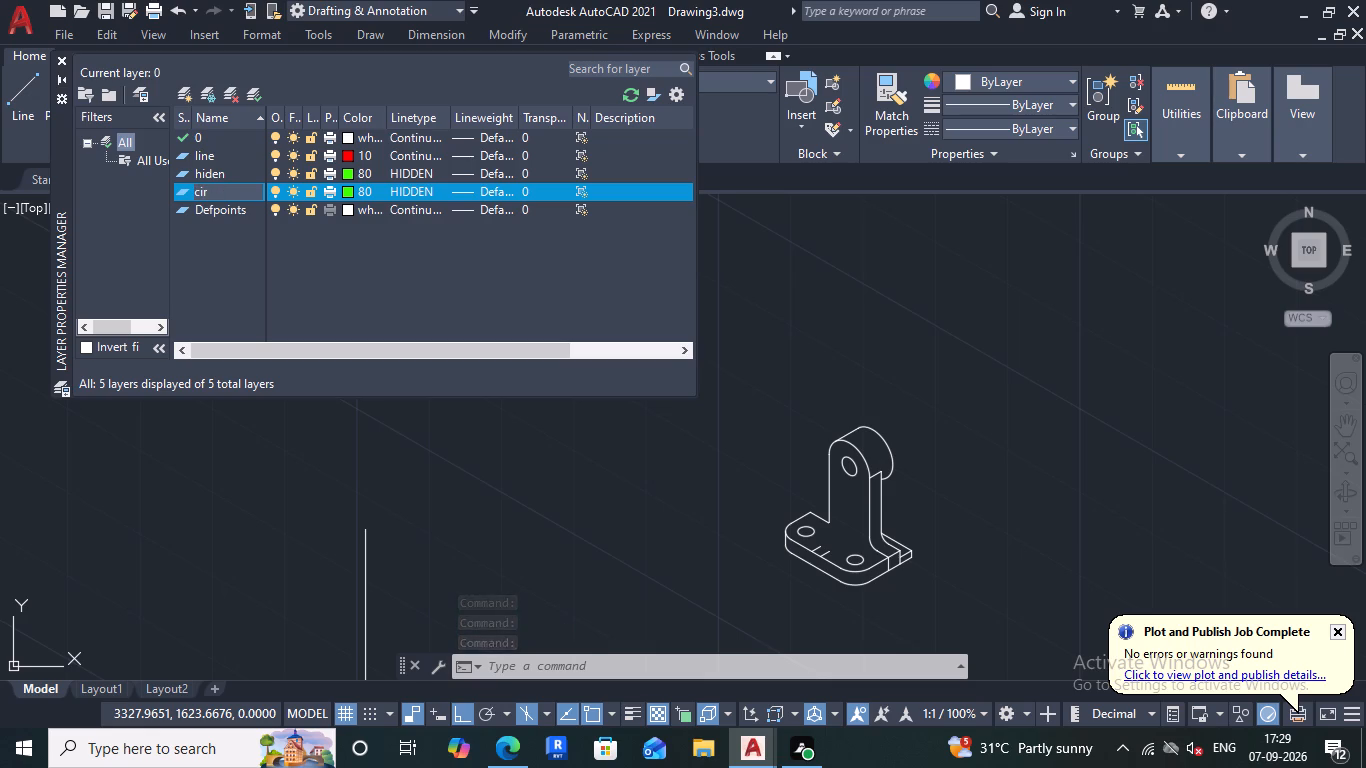
pyautogui.write('cle')
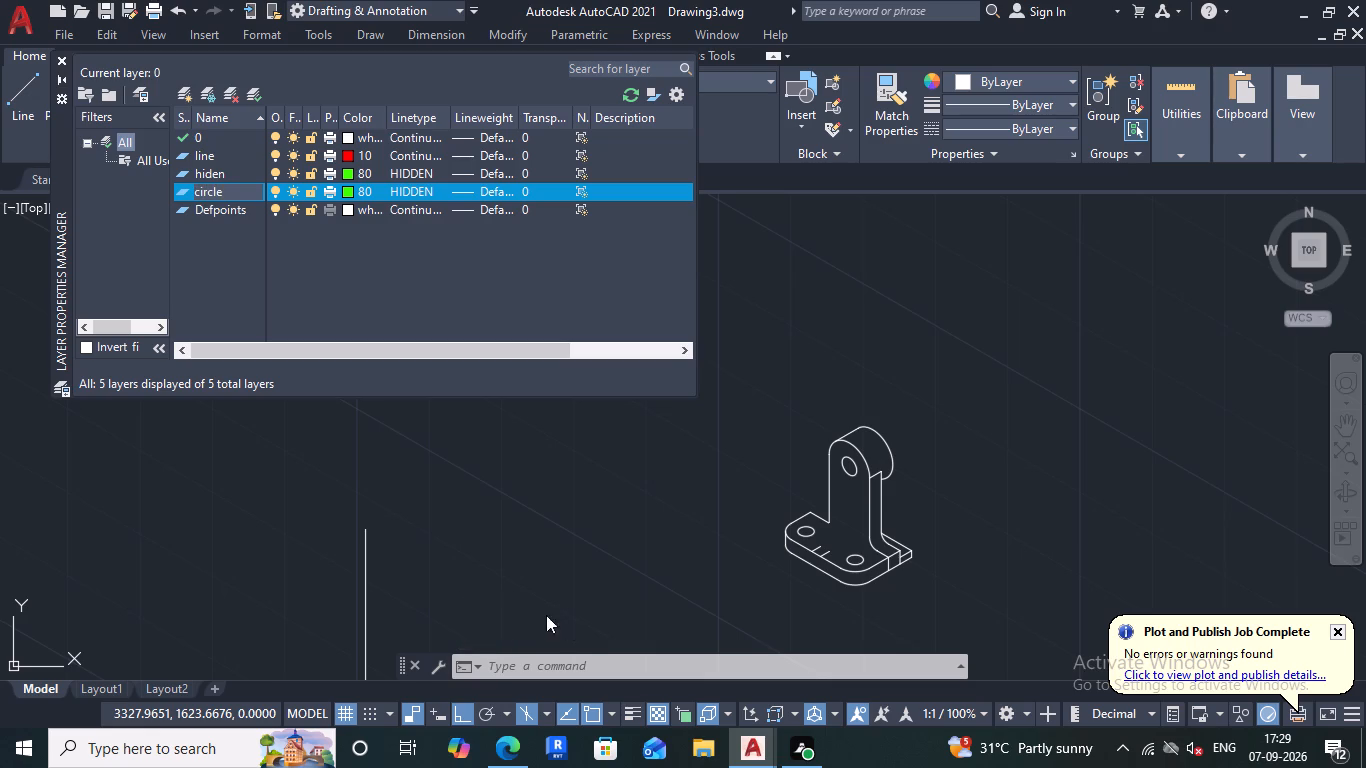
pyautogui.click(350, 192)
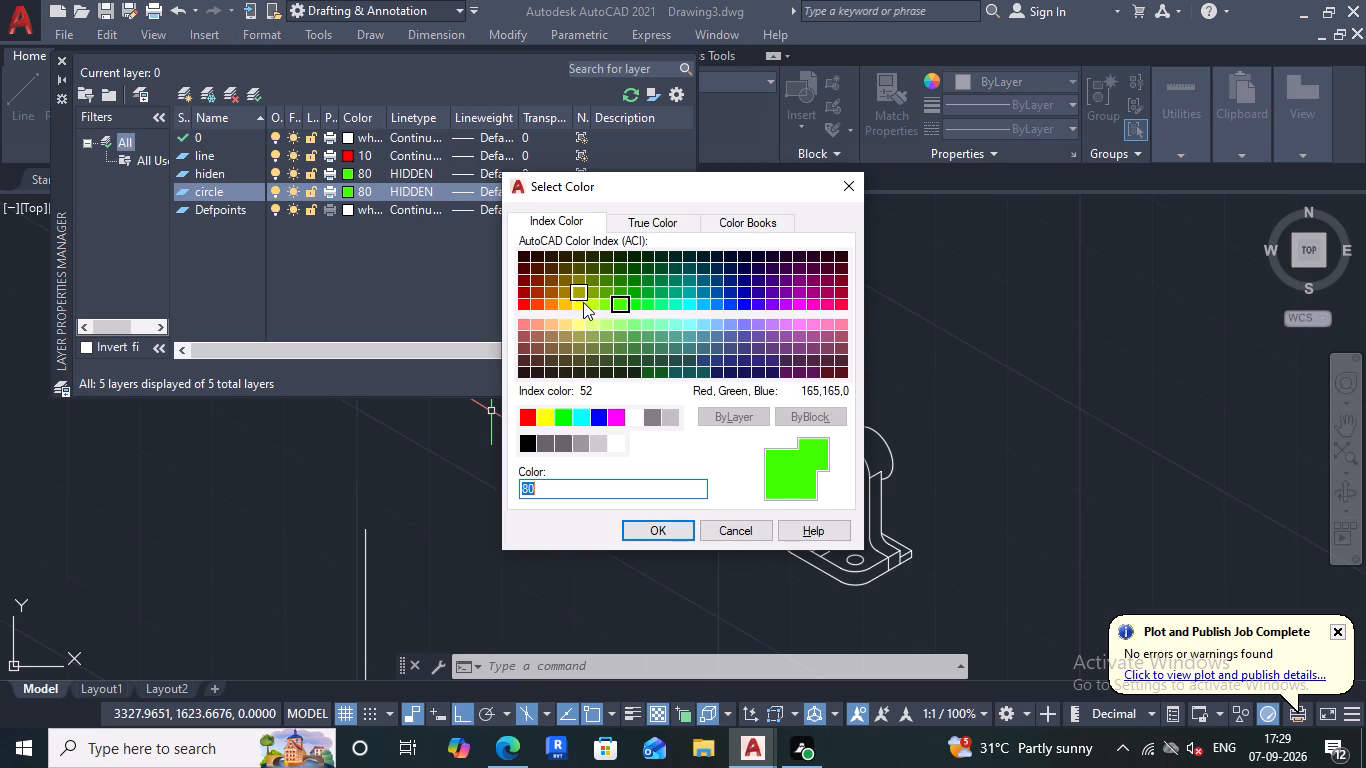
pyautogui.click(583, 303)
pyautogui.click(661, 529)
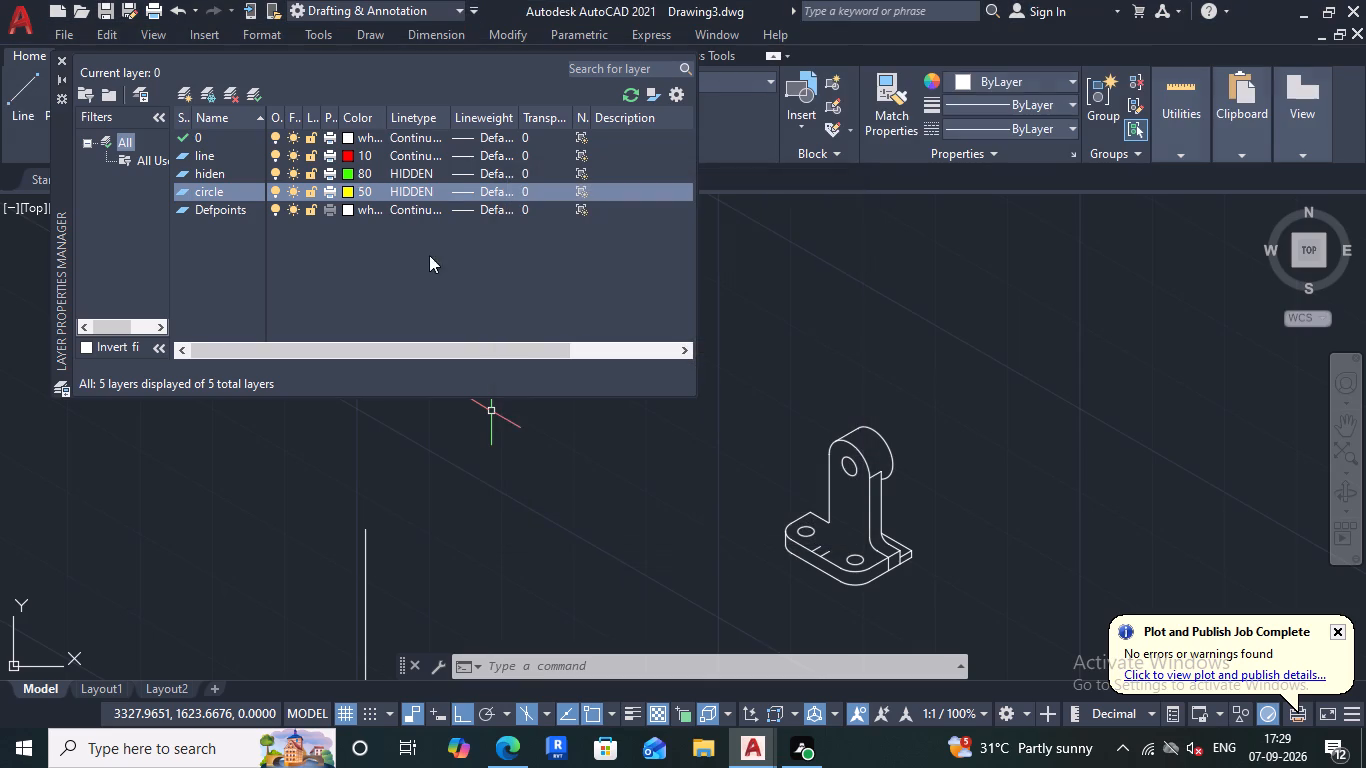
pyautogui.click(435, 189)
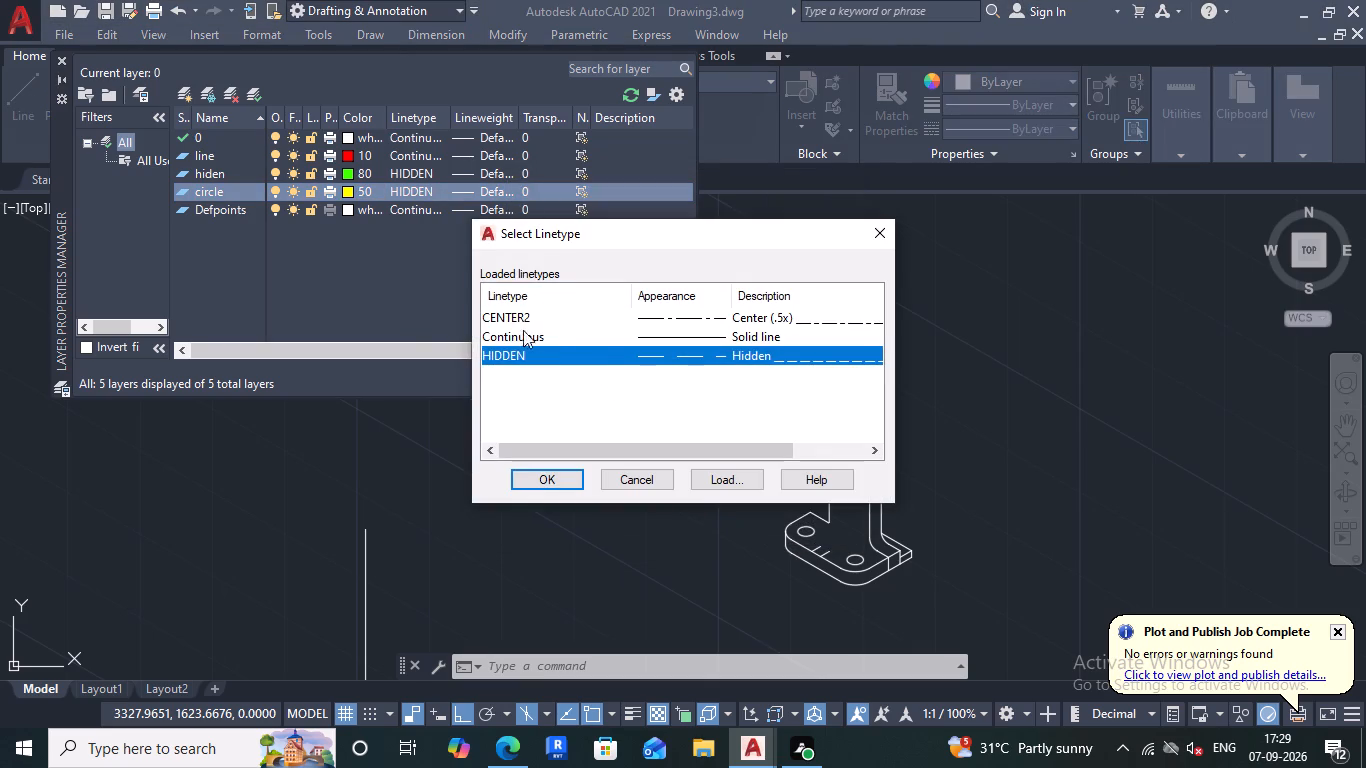
pyautogui.click(541, 334)
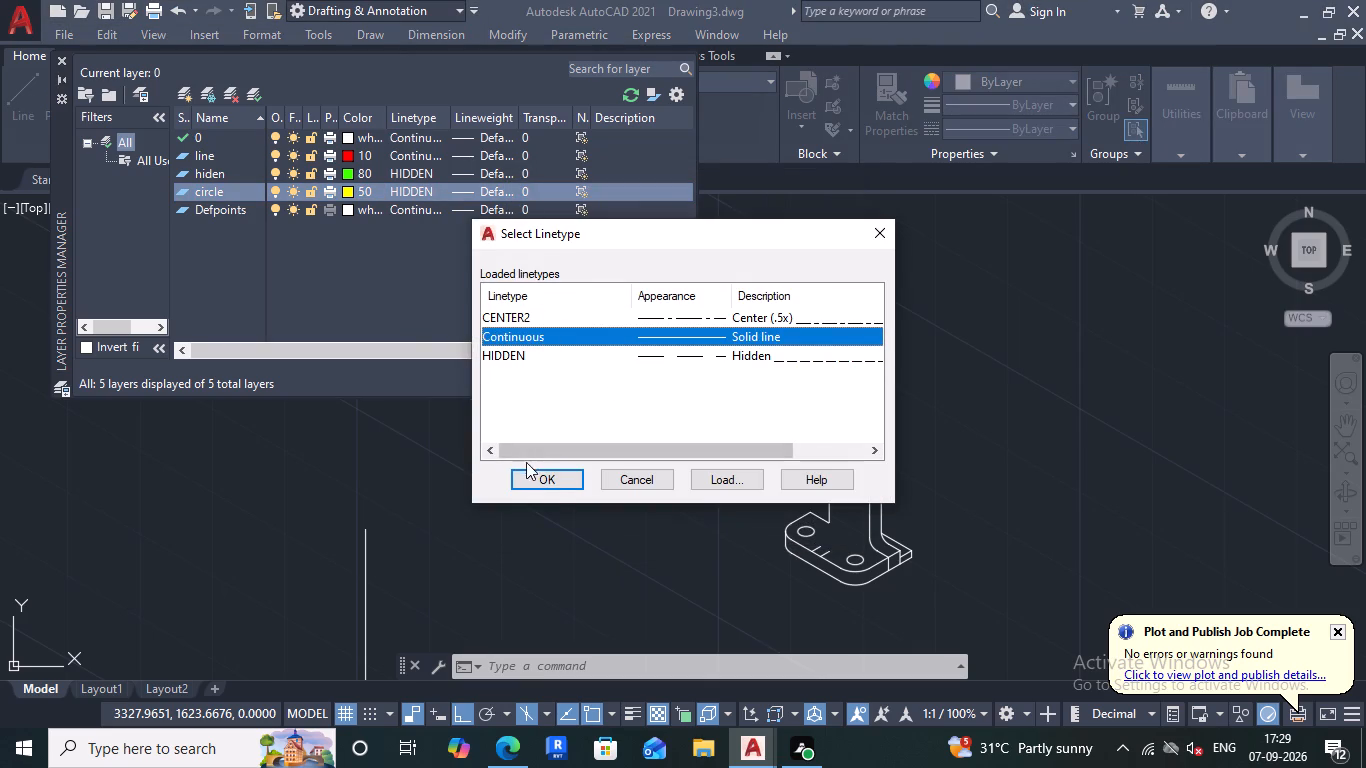
pyautogui.click(551, 484)
pyautogui.scroll(-2, 538, 366)
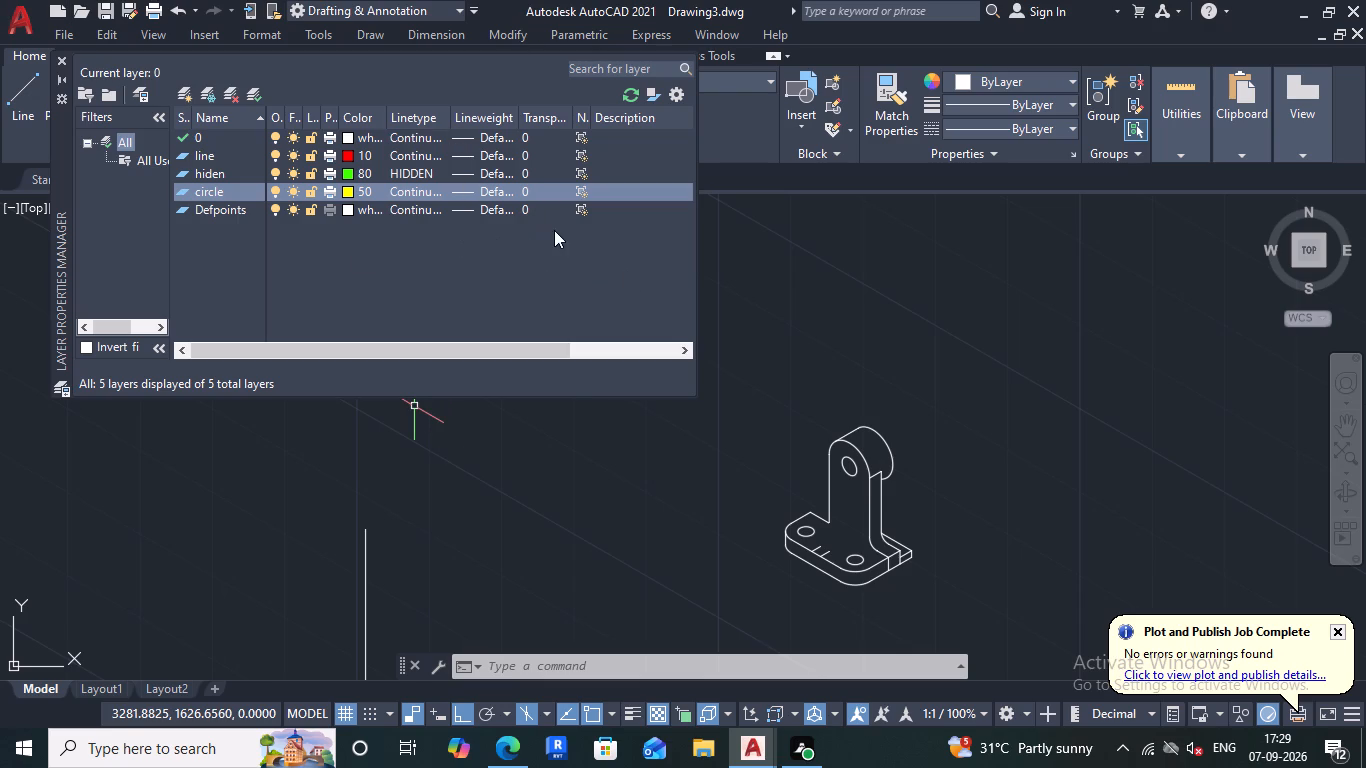
pyautogui.click(63, 60)
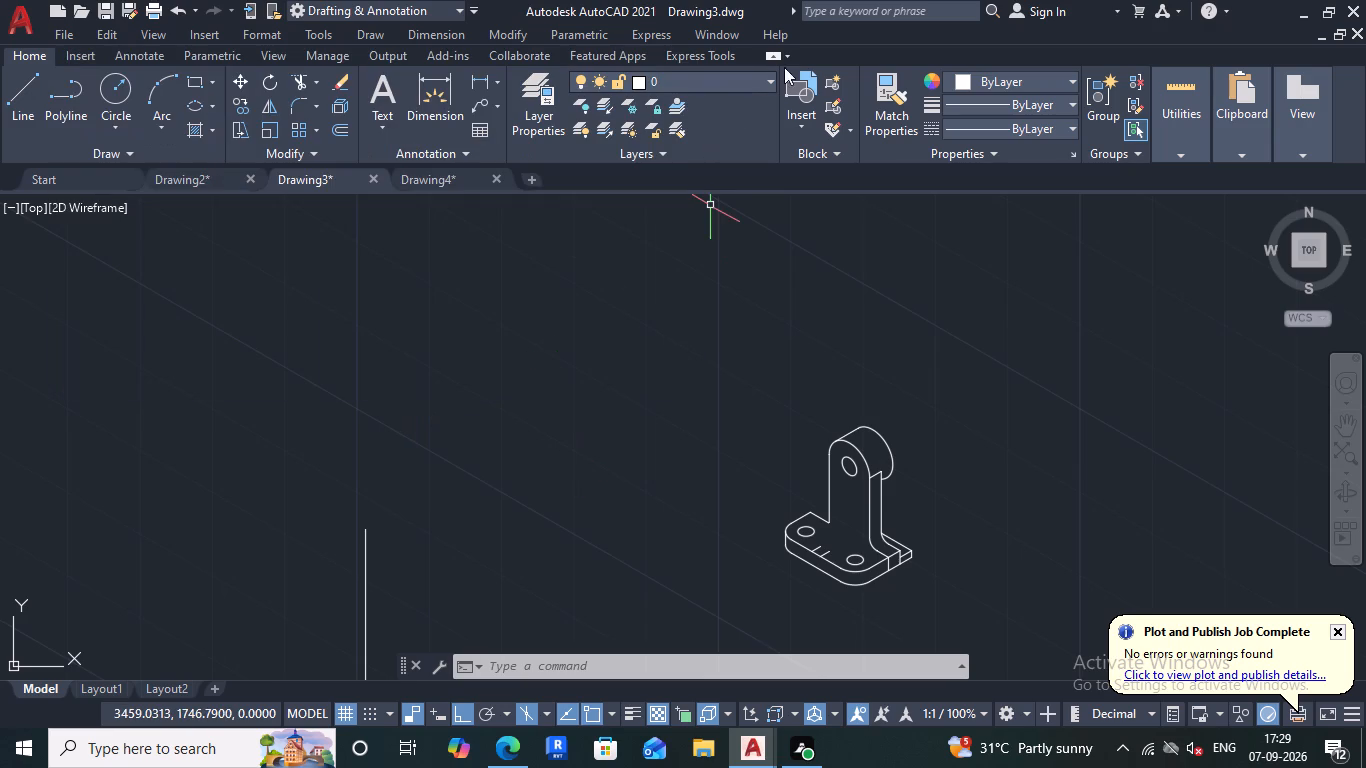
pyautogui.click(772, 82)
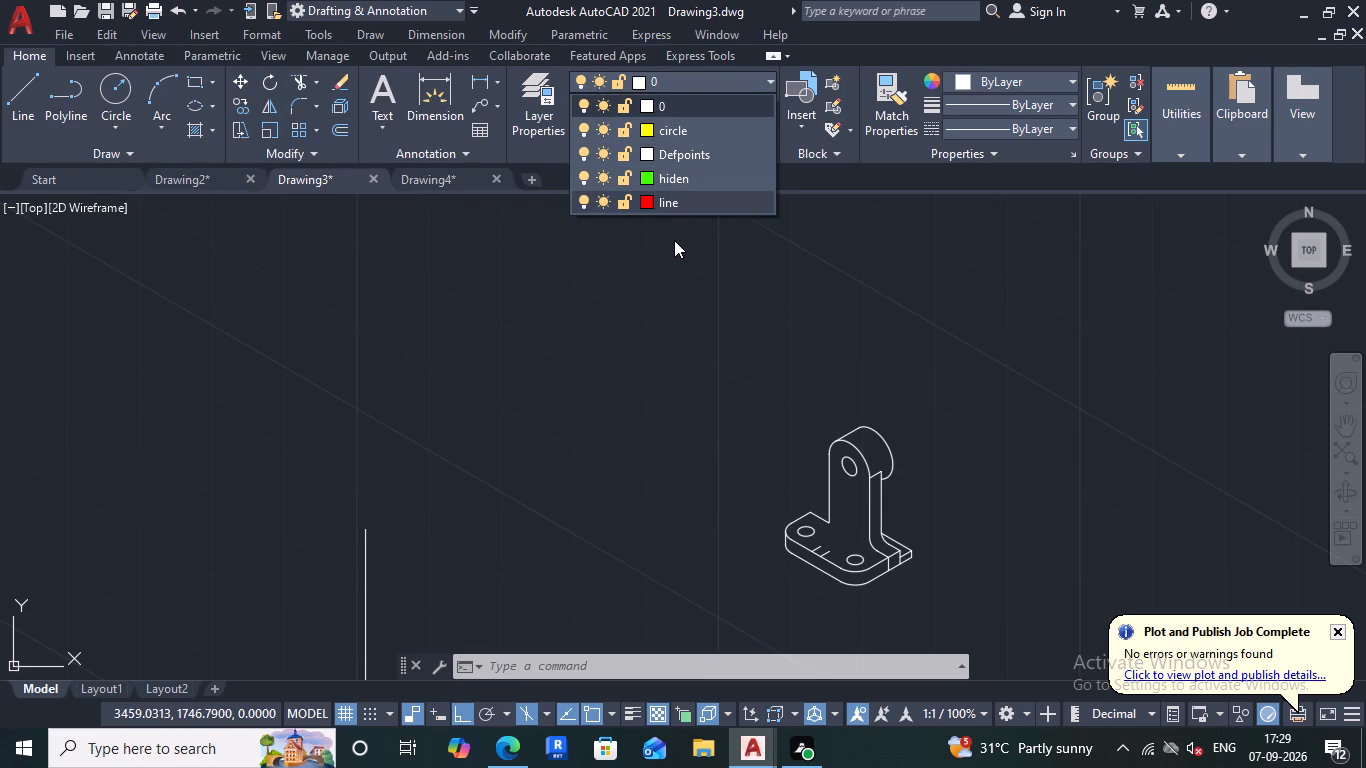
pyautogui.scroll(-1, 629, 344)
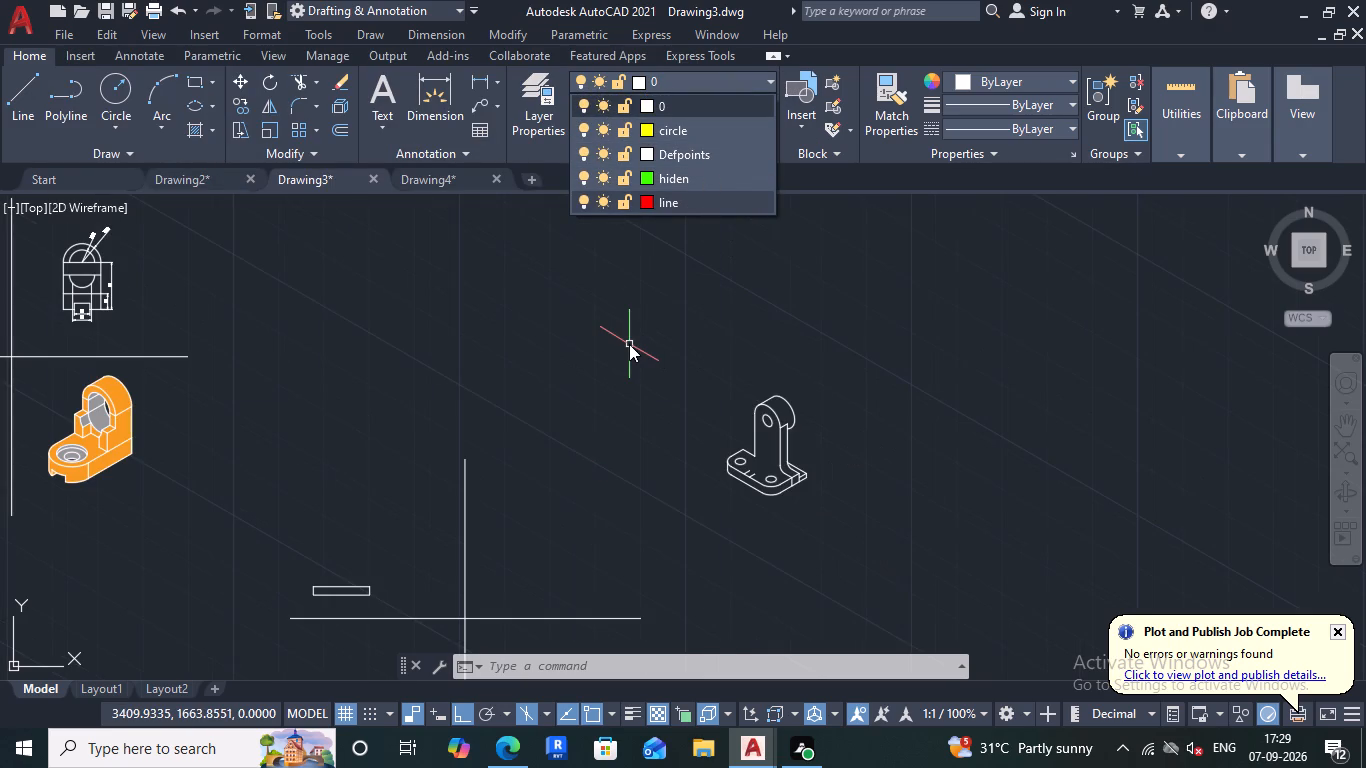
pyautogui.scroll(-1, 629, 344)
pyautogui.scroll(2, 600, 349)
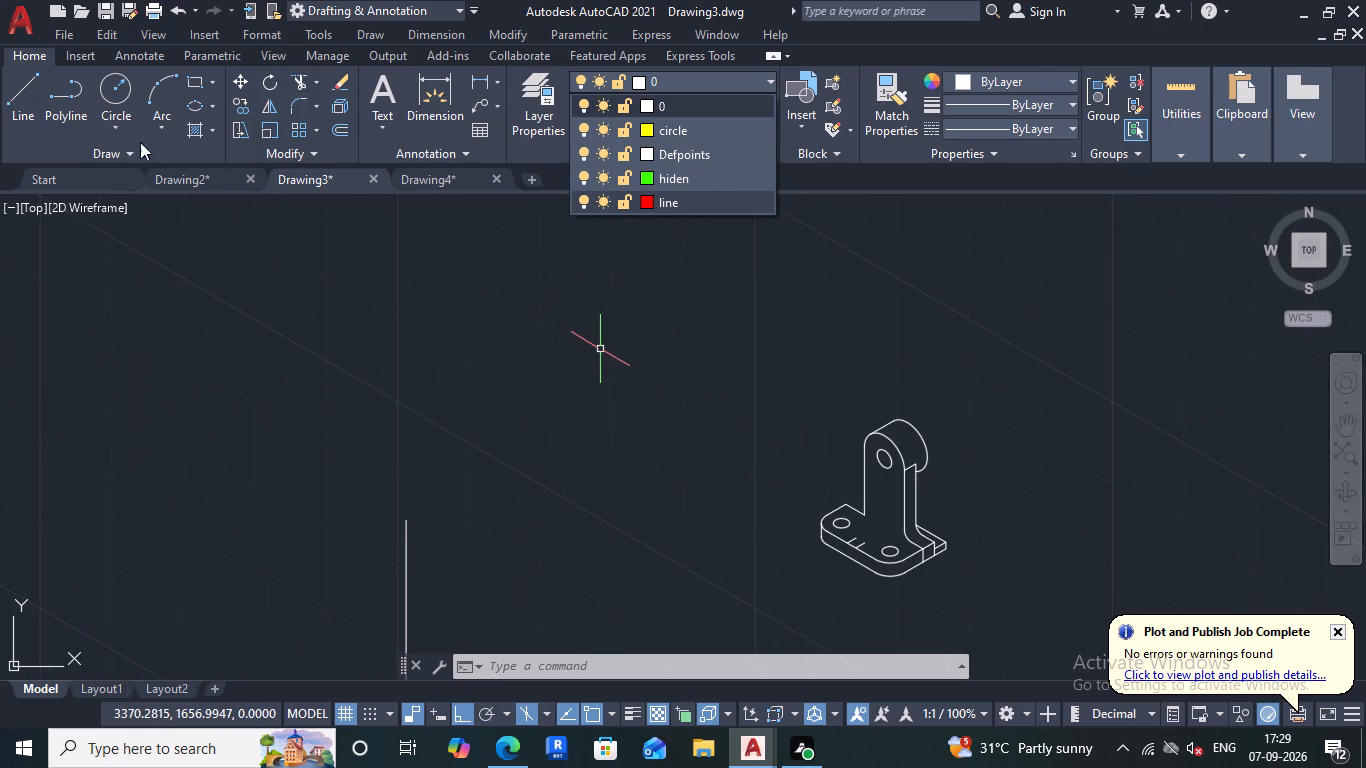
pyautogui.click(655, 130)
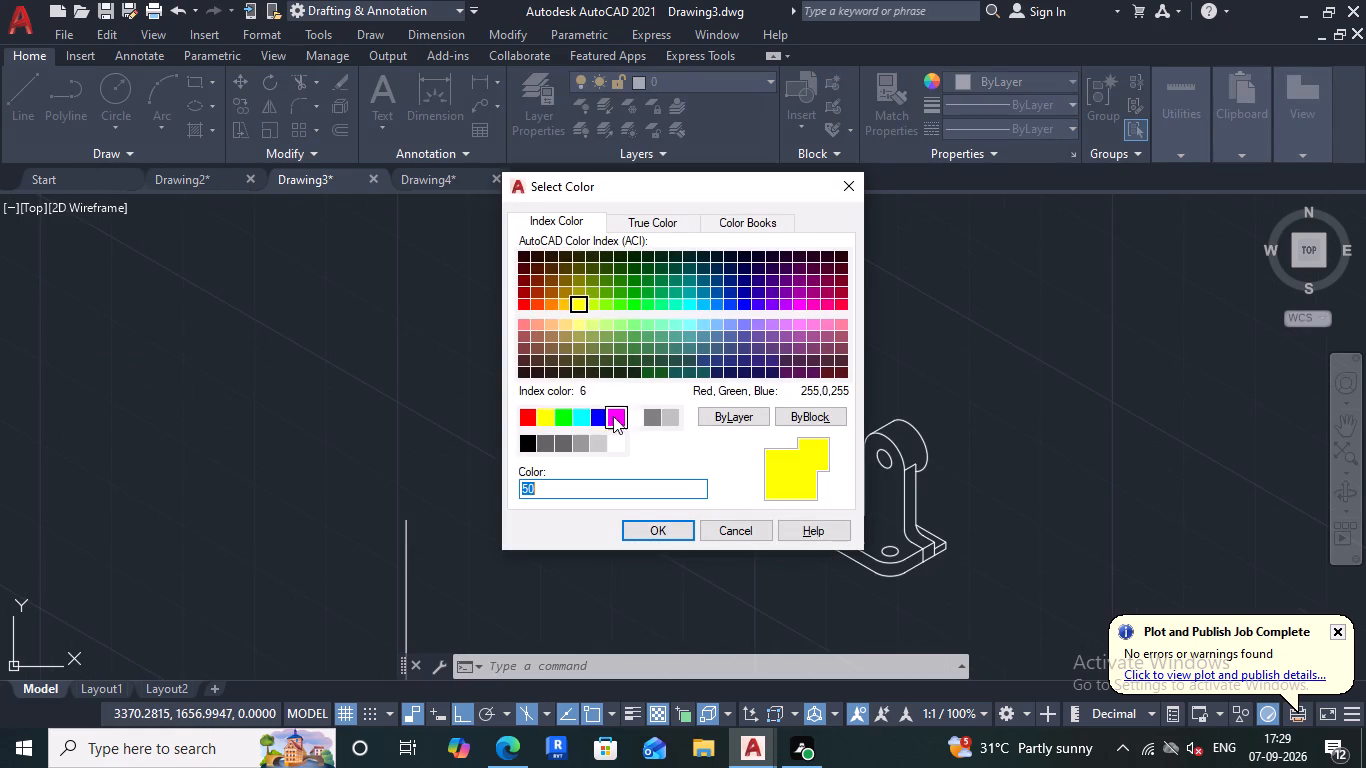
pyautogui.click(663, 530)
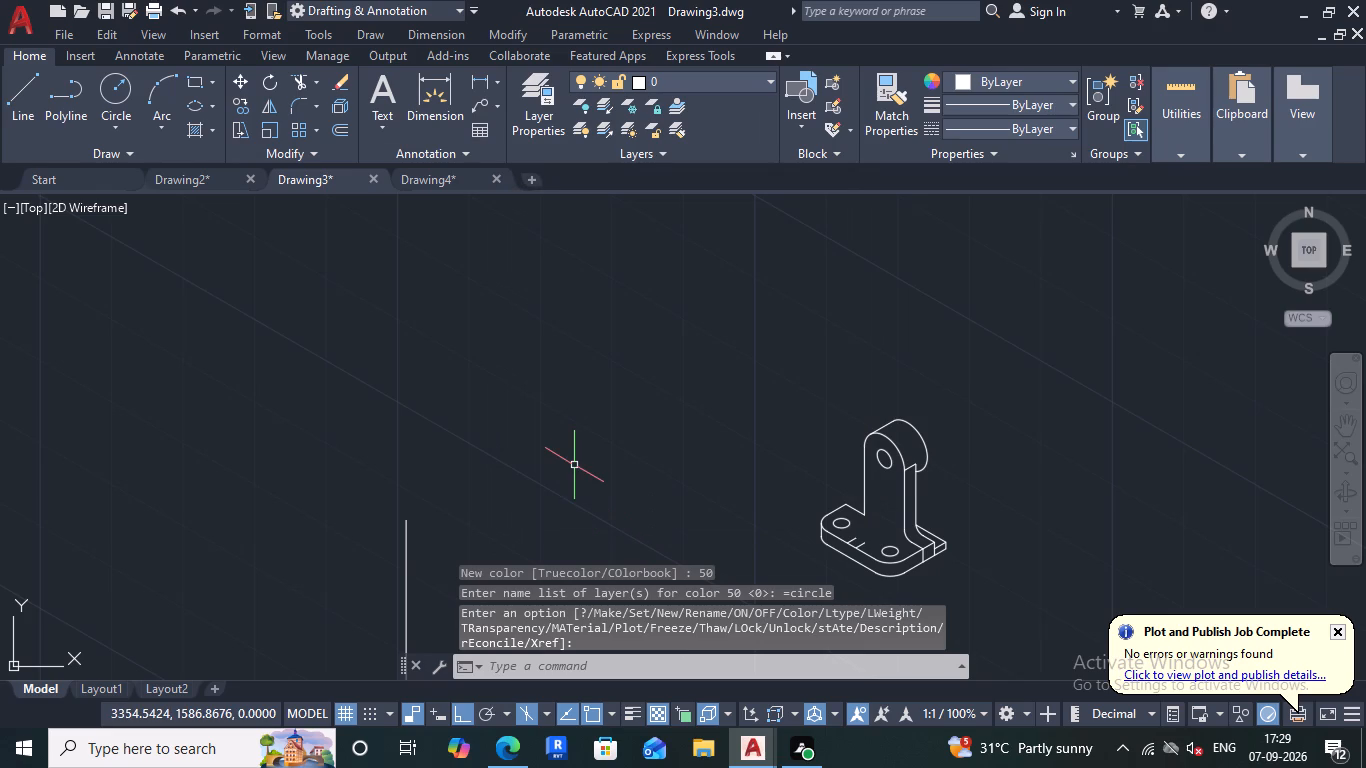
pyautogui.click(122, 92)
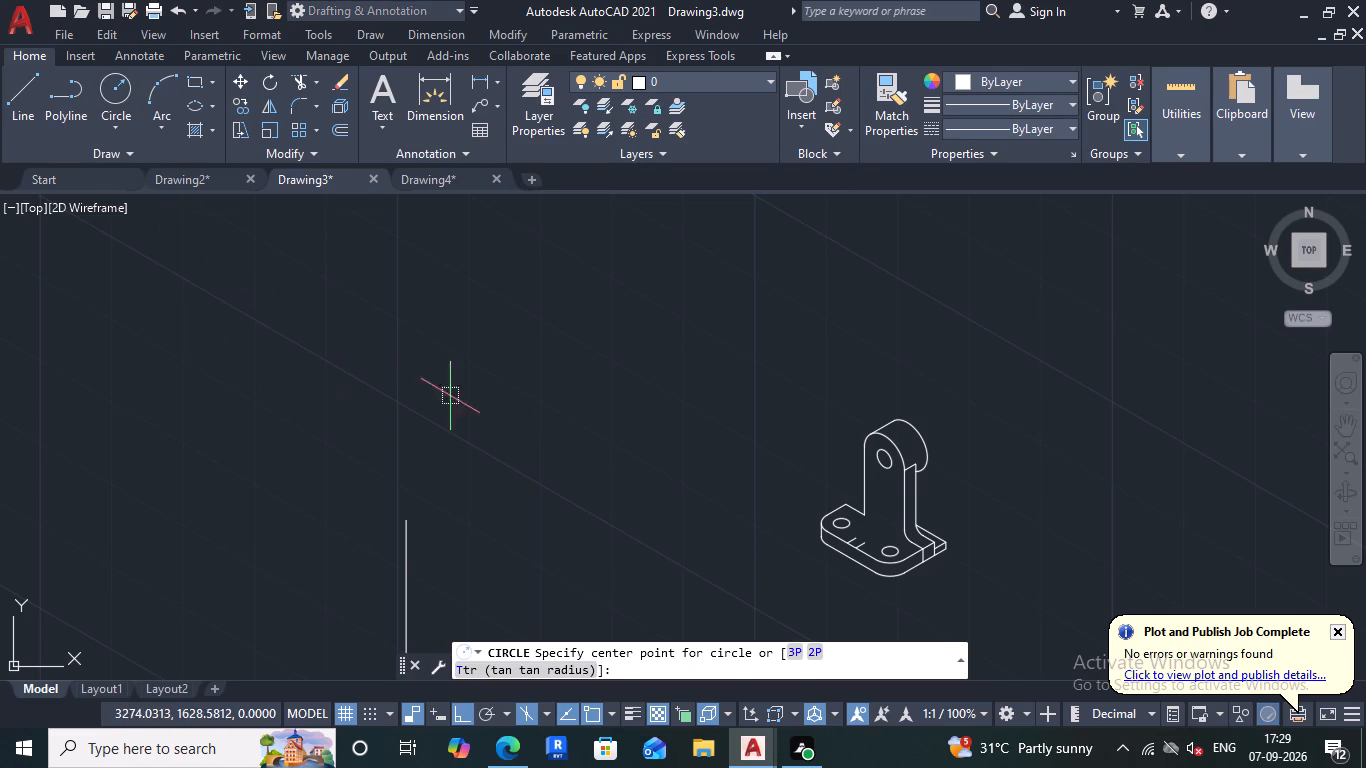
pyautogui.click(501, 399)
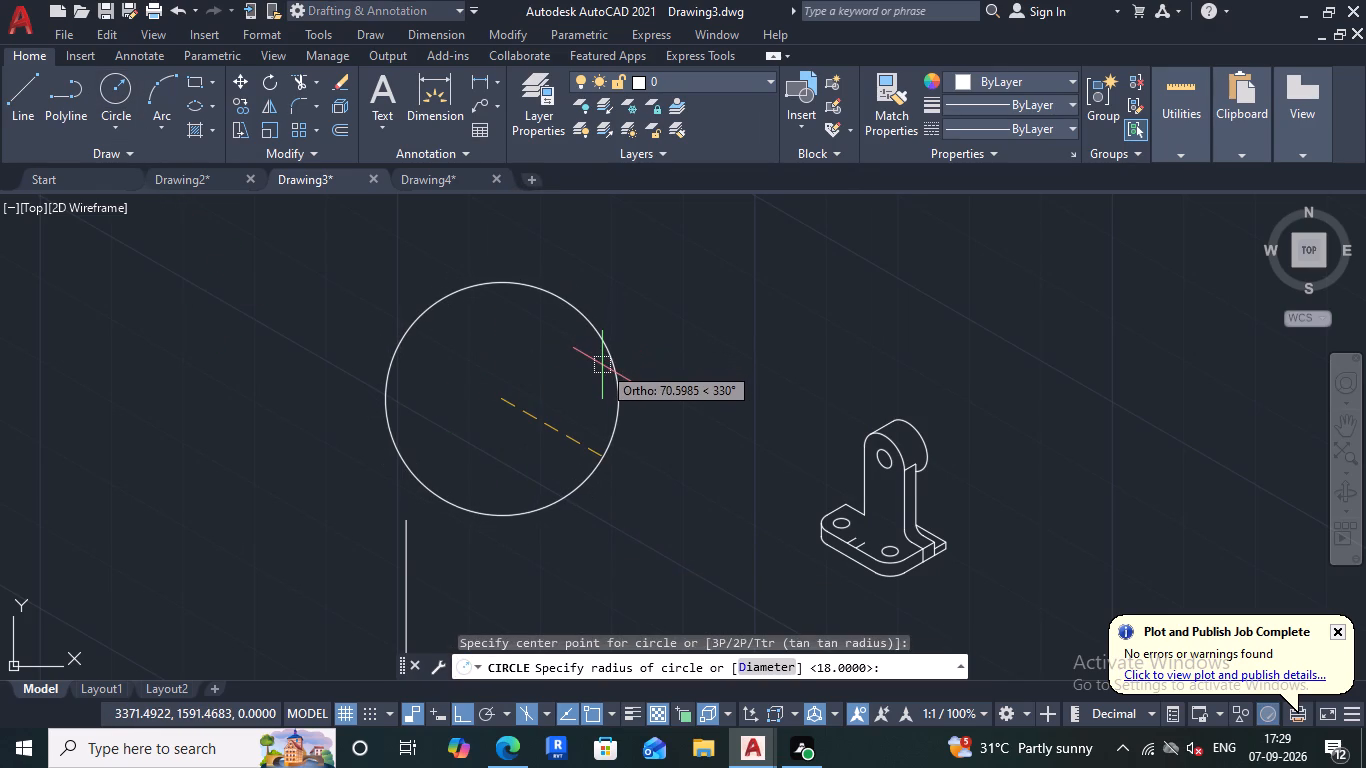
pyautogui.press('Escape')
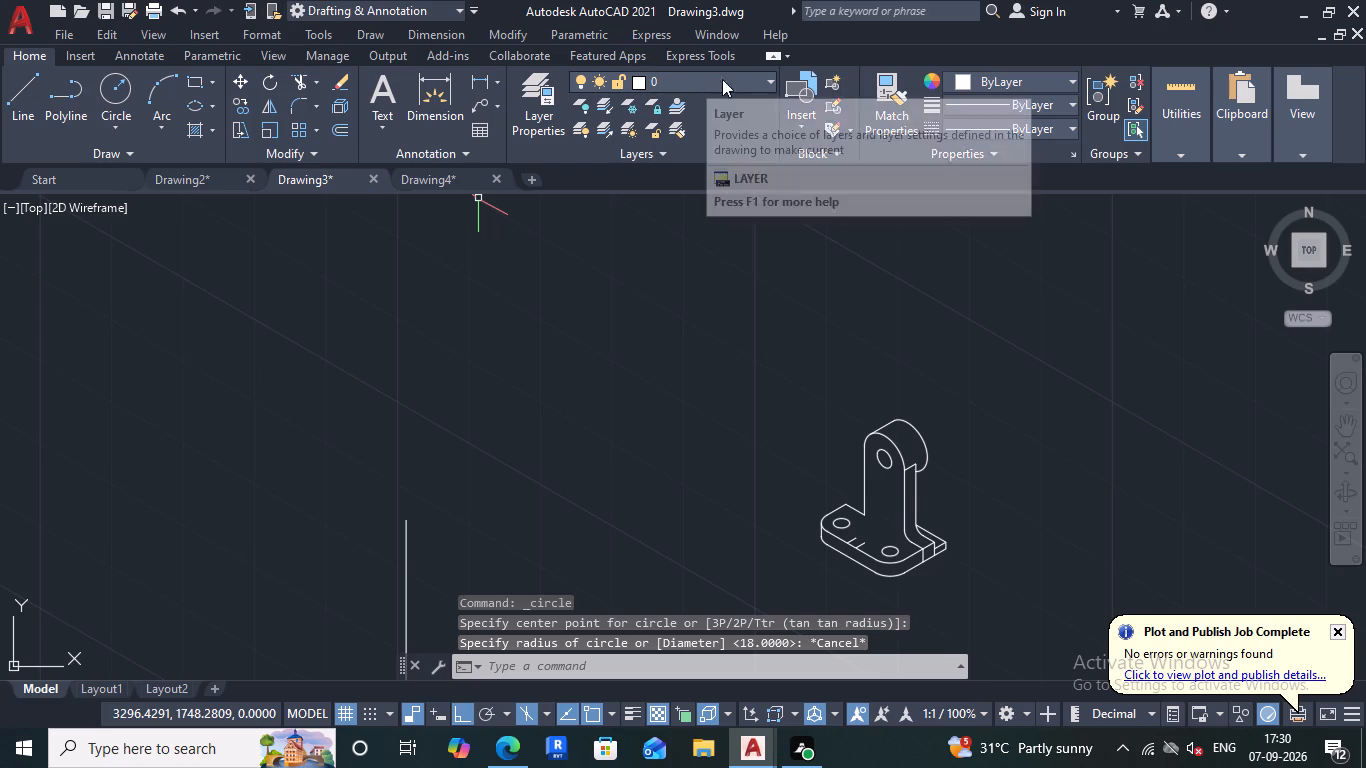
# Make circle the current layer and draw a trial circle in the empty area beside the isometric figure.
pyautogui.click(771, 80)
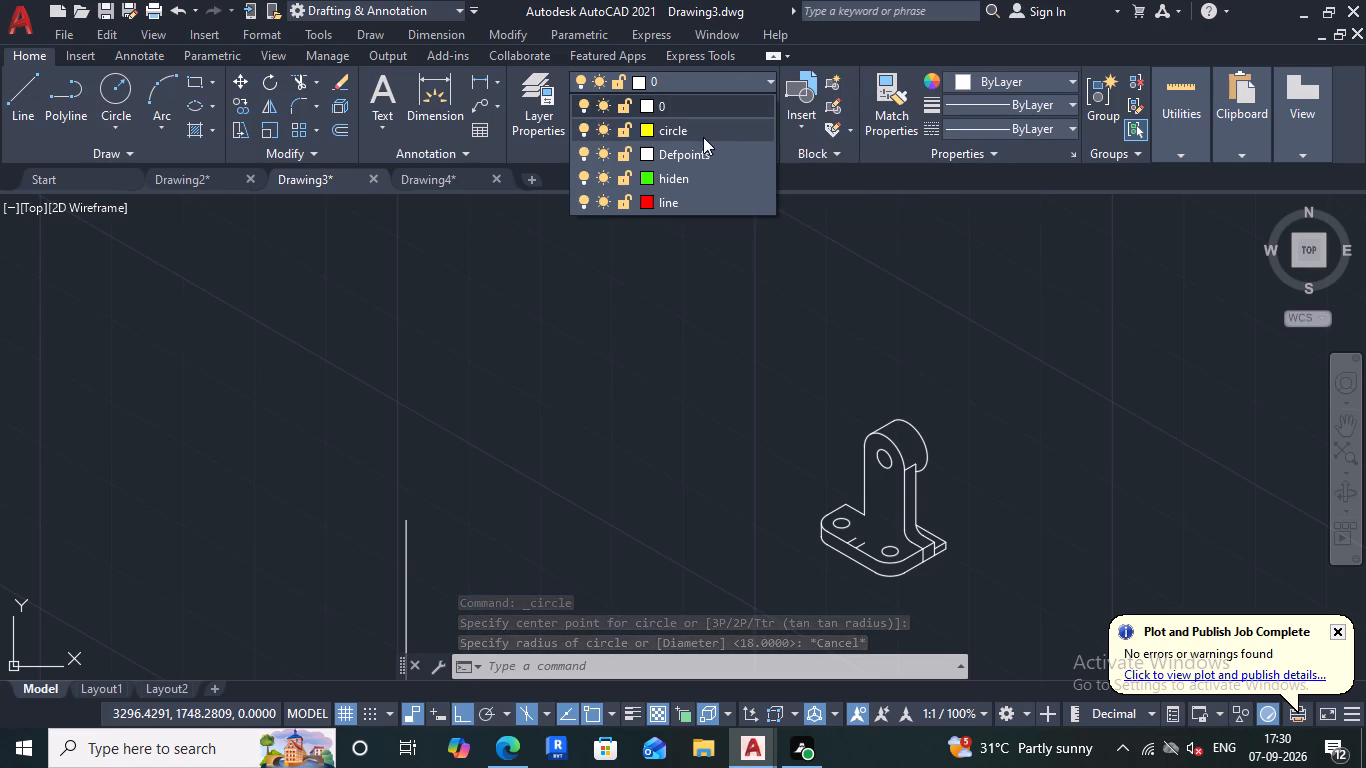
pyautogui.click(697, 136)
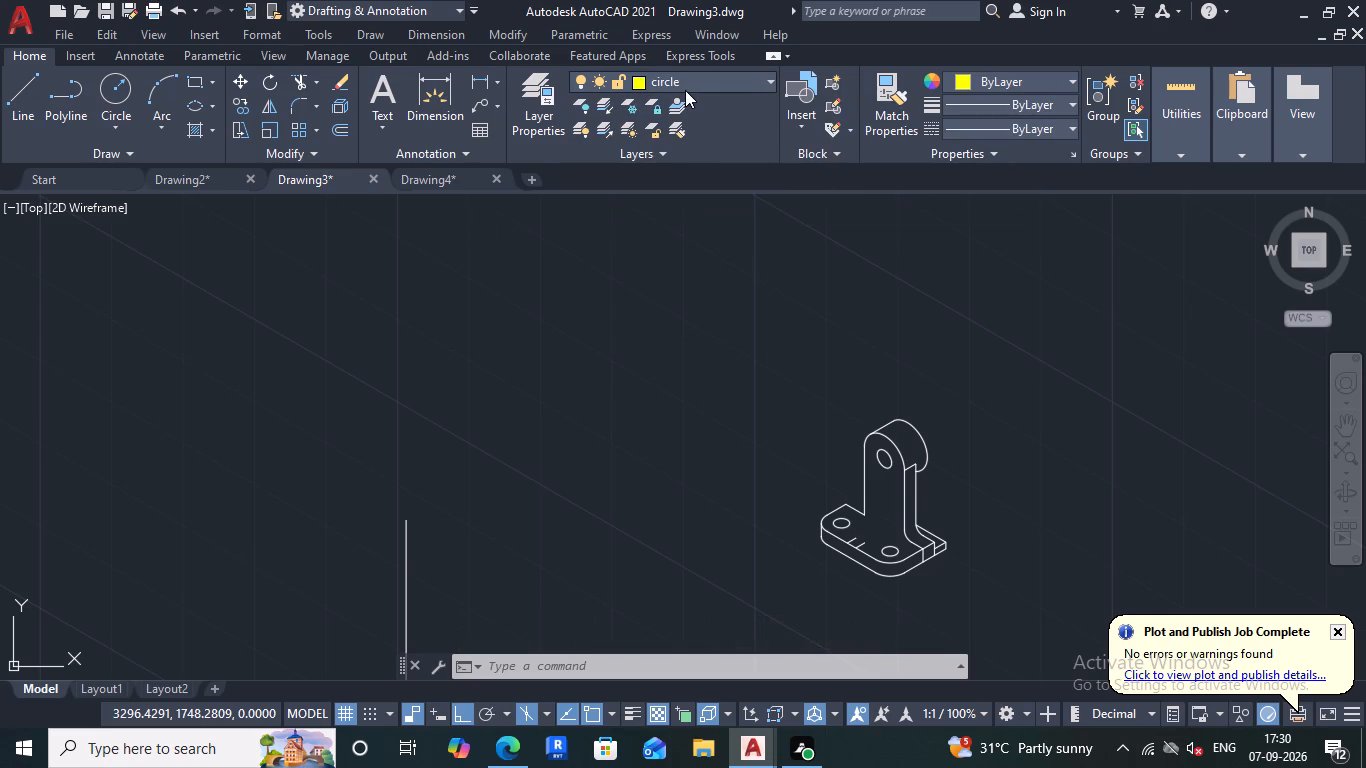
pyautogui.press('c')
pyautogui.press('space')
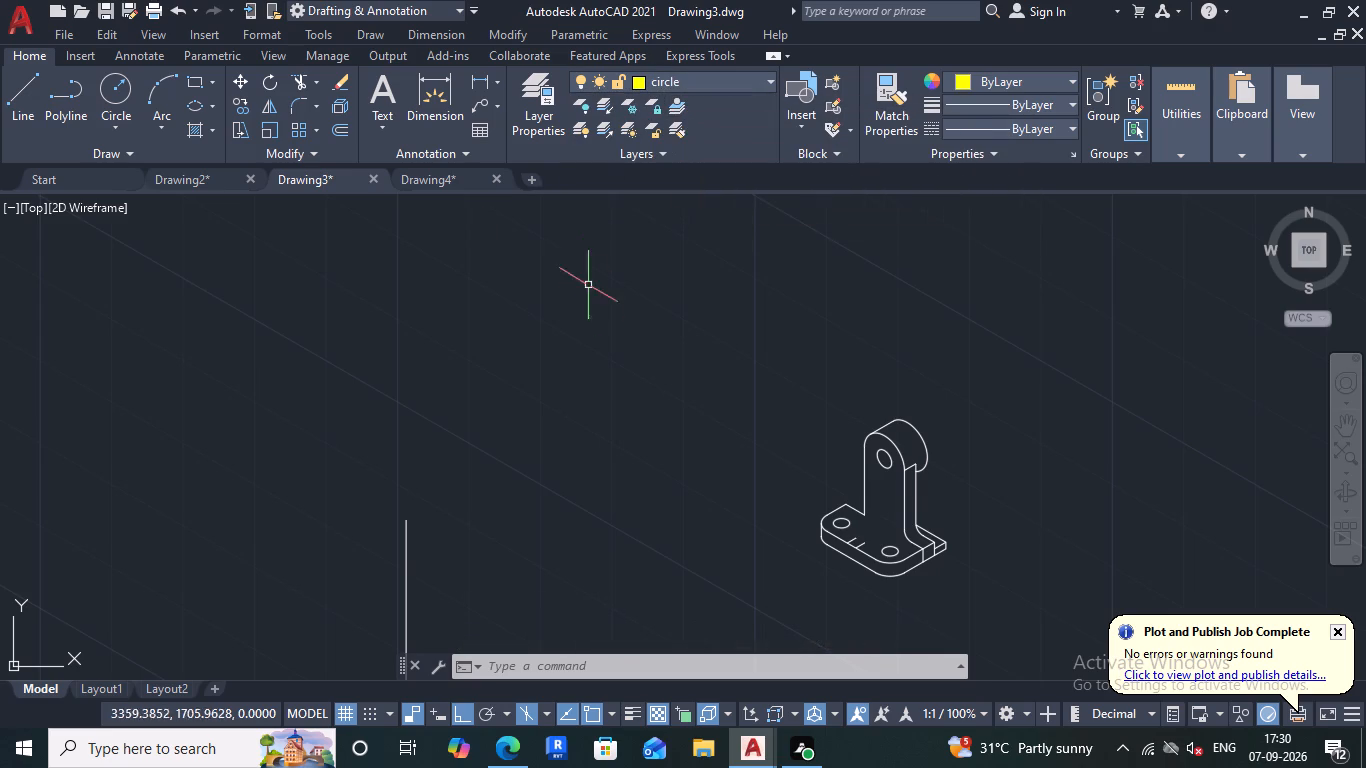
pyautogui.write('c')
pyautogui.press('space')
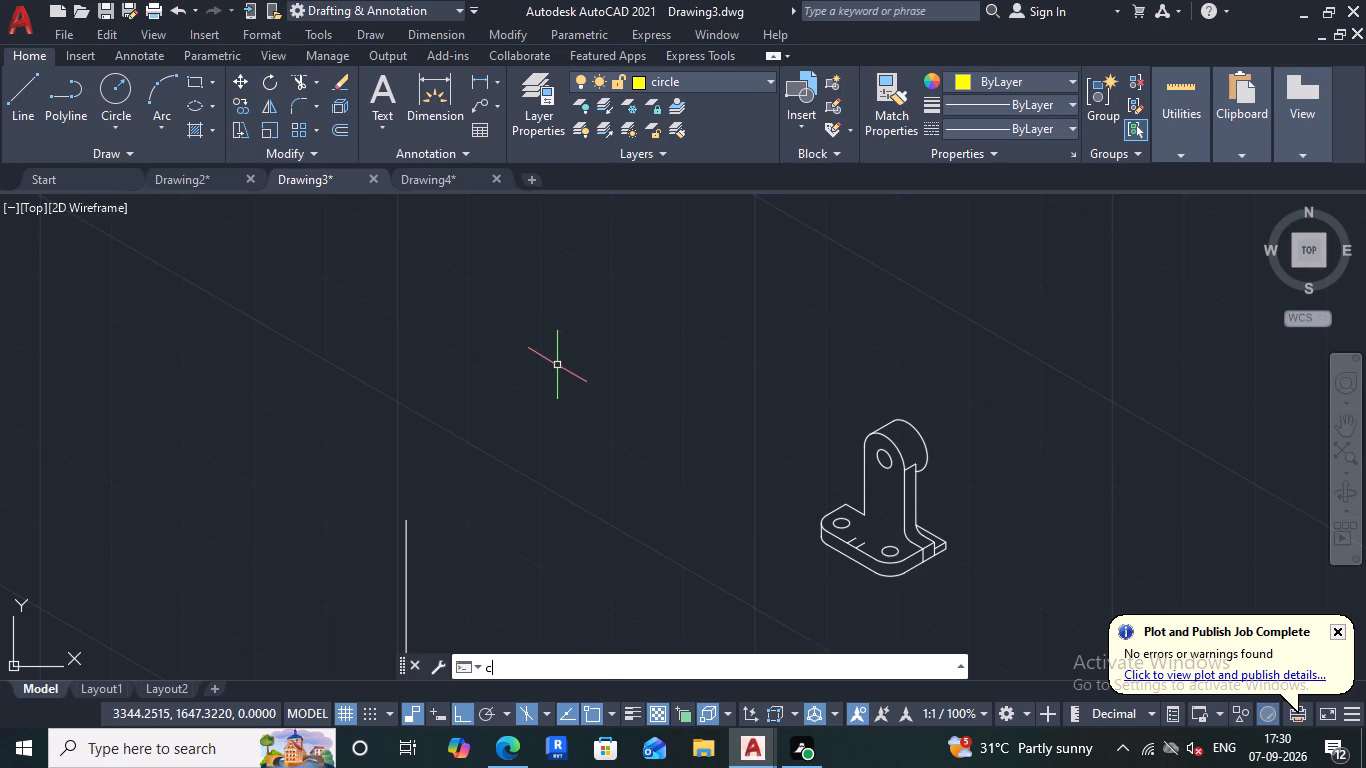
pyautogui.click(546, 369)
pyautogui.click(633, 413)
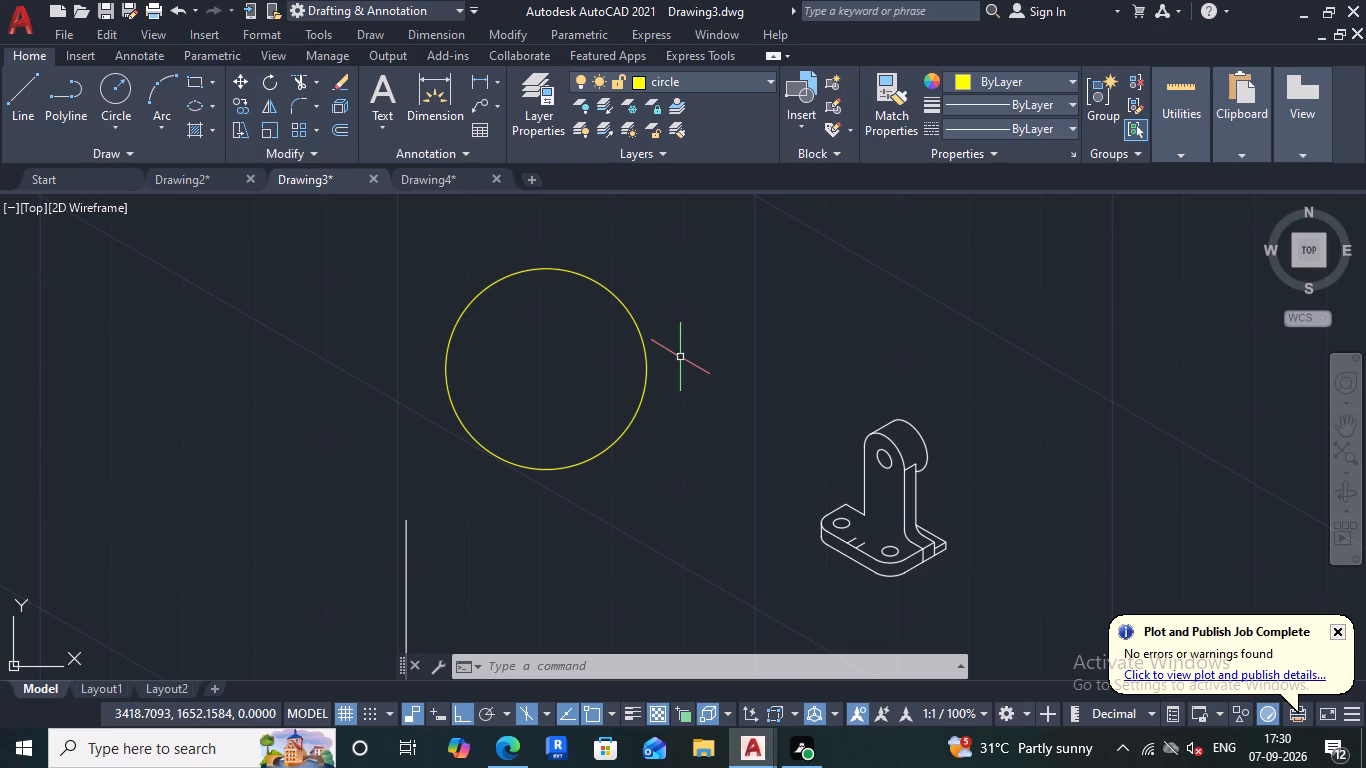
# Make hiden the current layer.
pyautogui.scroll(1, 884, 495)
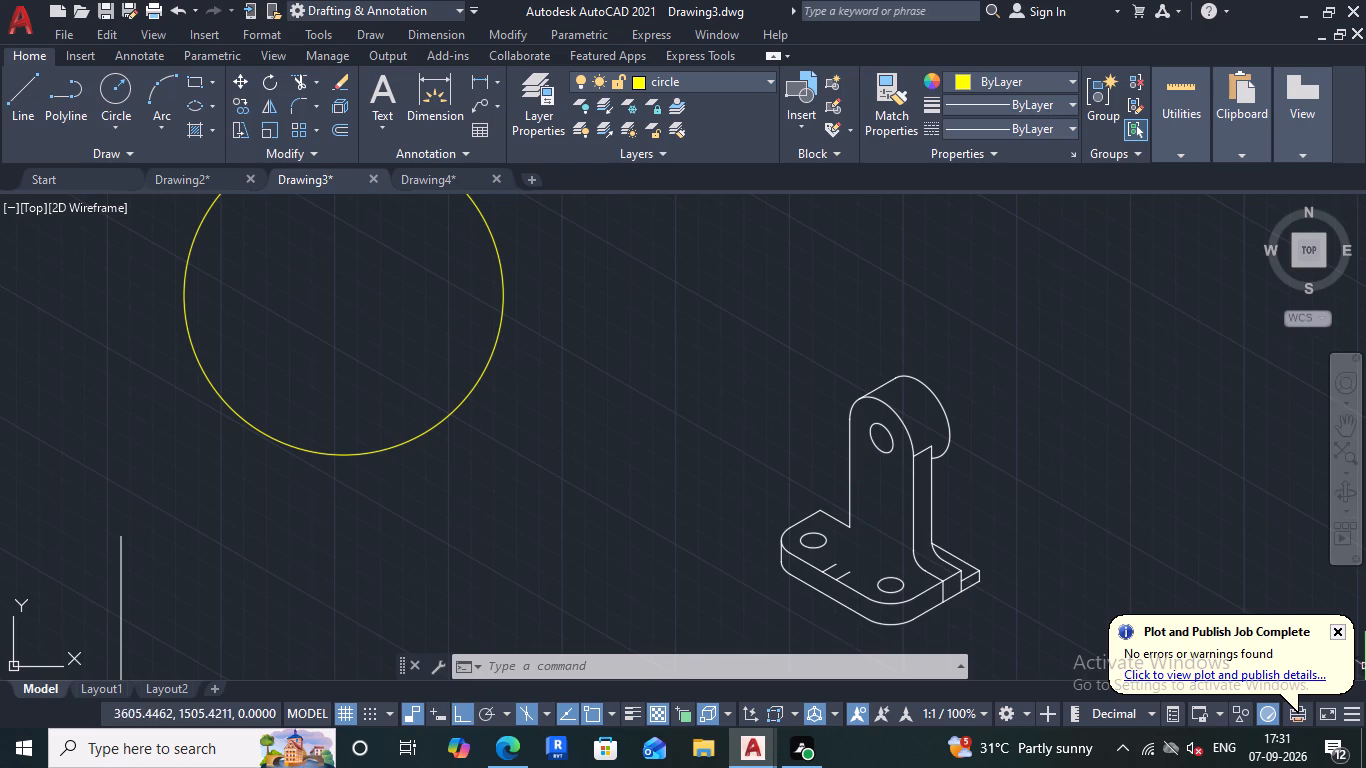
pyautogui.scroll(-2, 223, 467)
pyautogui.scroll(1, 176, 387)
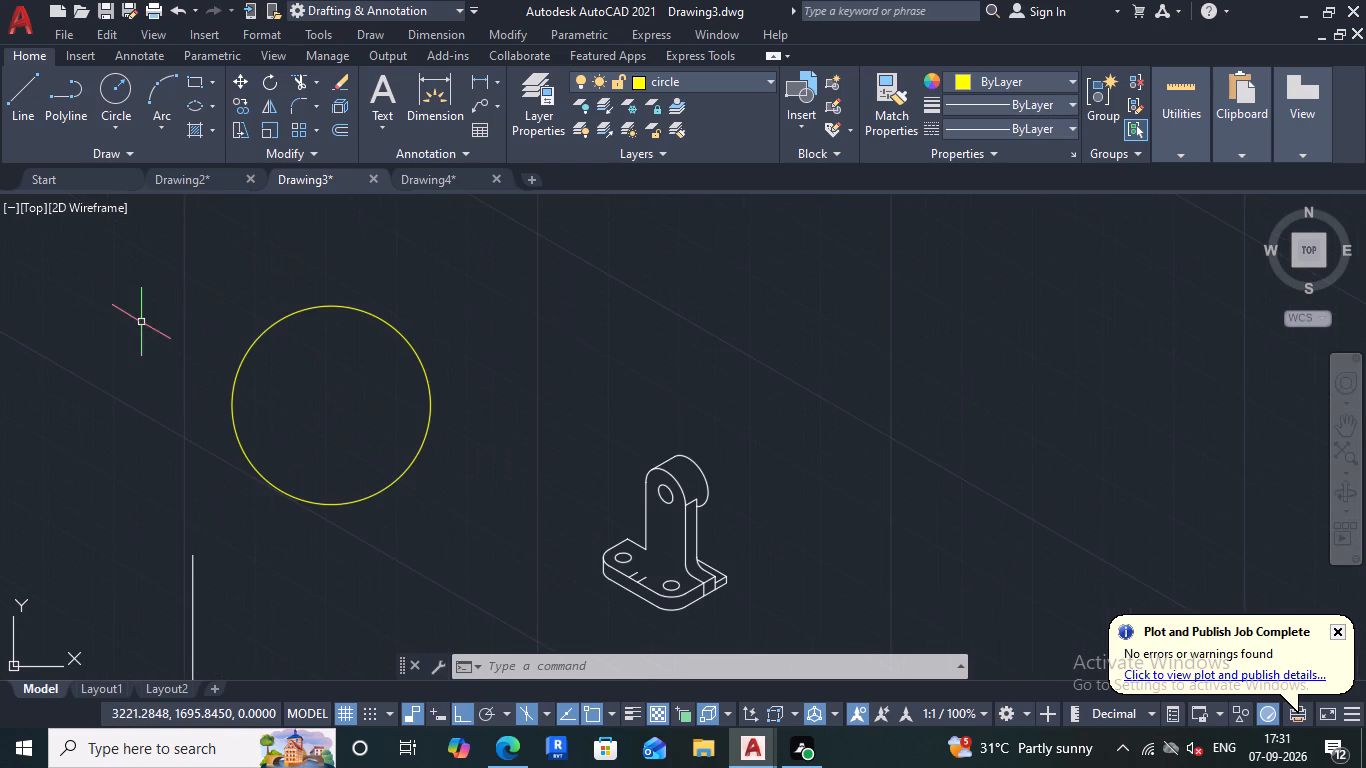
pyautogui.scroll(1, 238, 361)
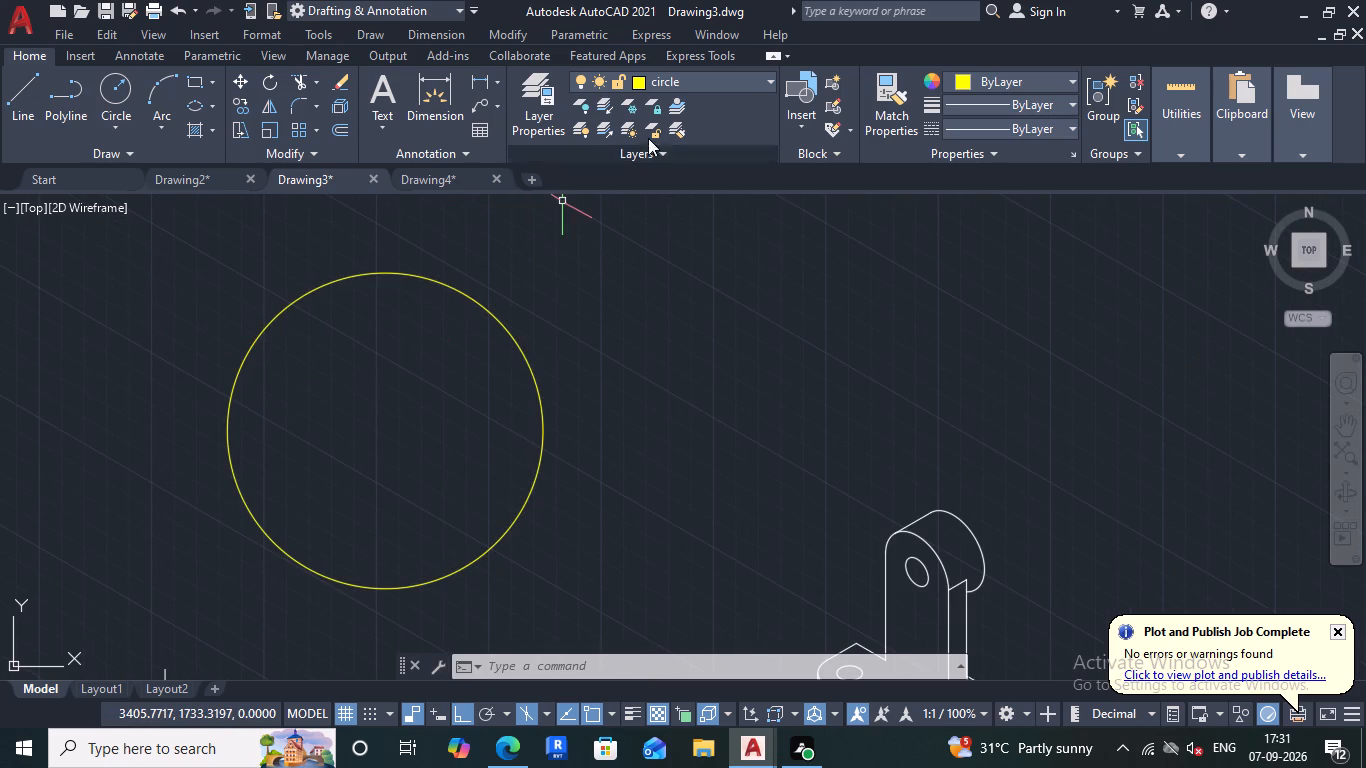
pyautogui.click(680, 82)
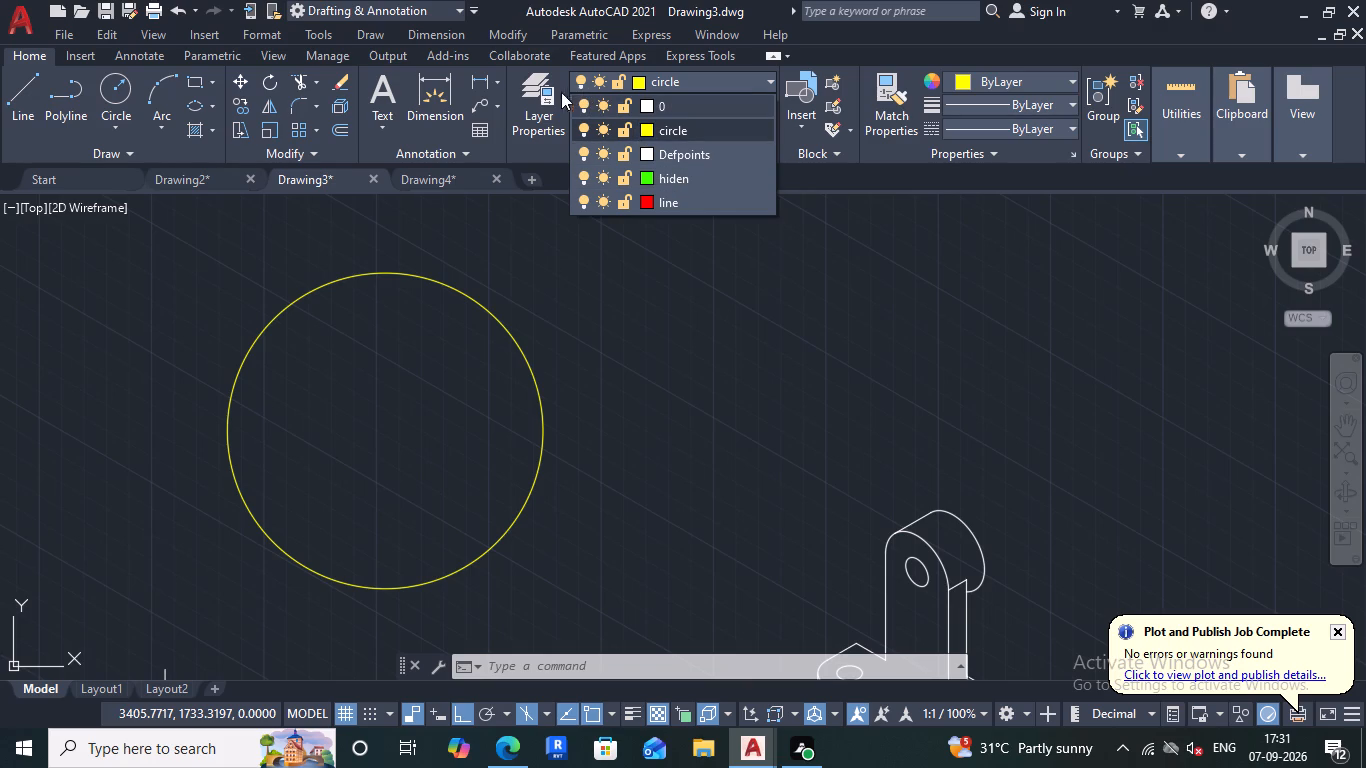
pyautogui.click(696, 180)
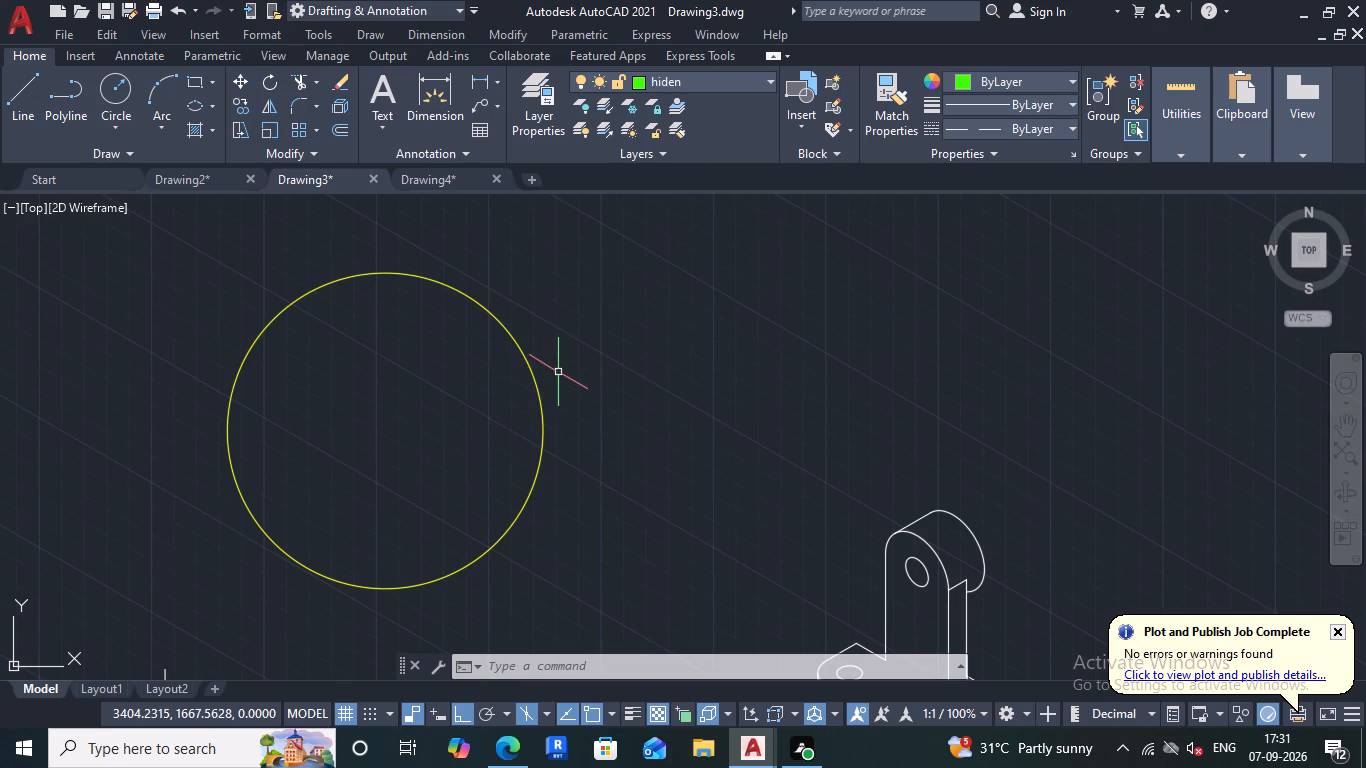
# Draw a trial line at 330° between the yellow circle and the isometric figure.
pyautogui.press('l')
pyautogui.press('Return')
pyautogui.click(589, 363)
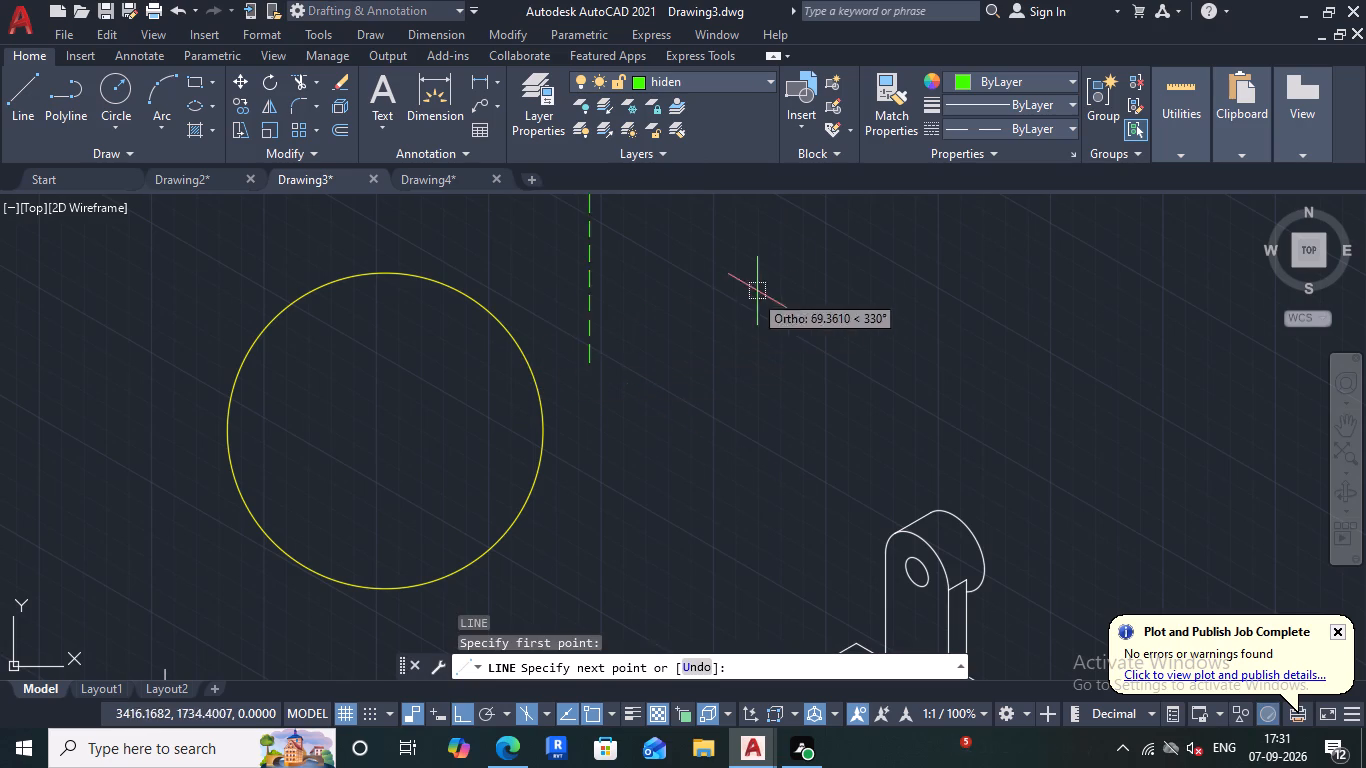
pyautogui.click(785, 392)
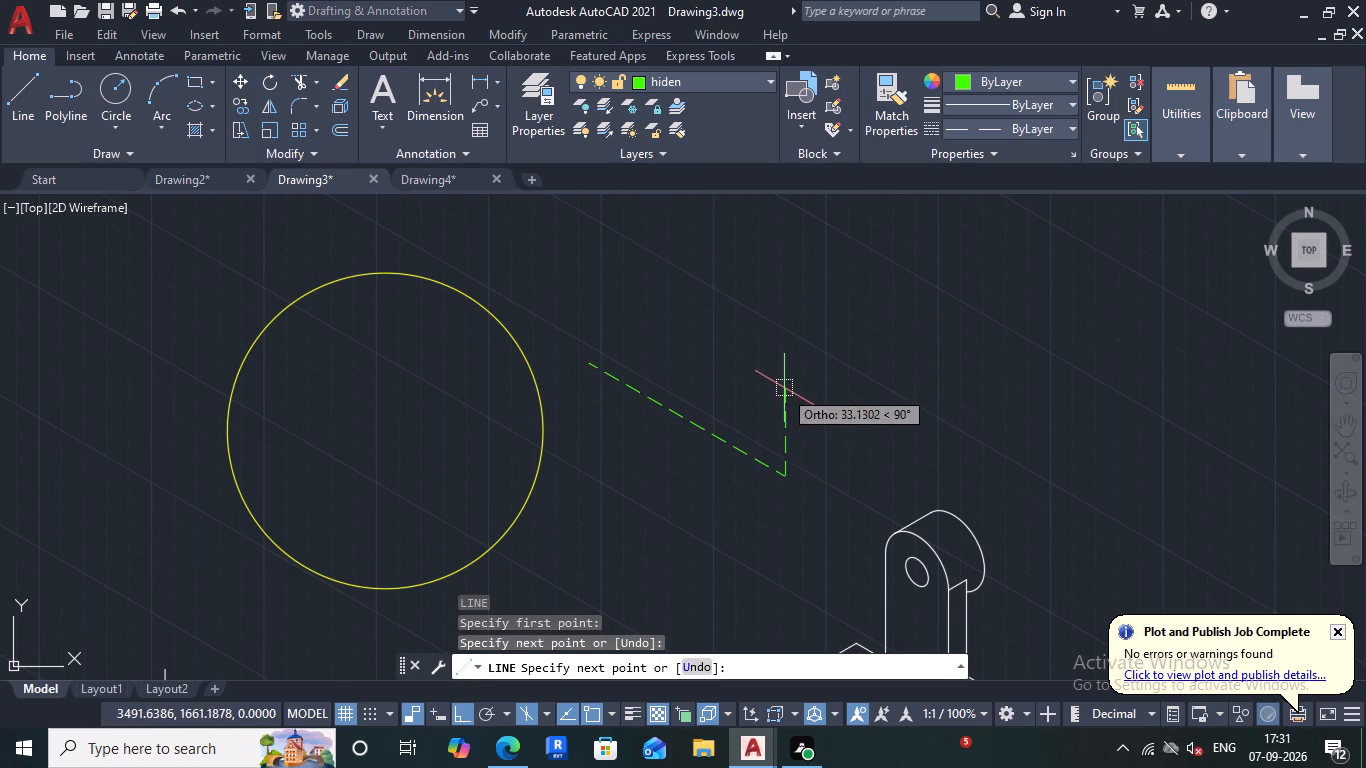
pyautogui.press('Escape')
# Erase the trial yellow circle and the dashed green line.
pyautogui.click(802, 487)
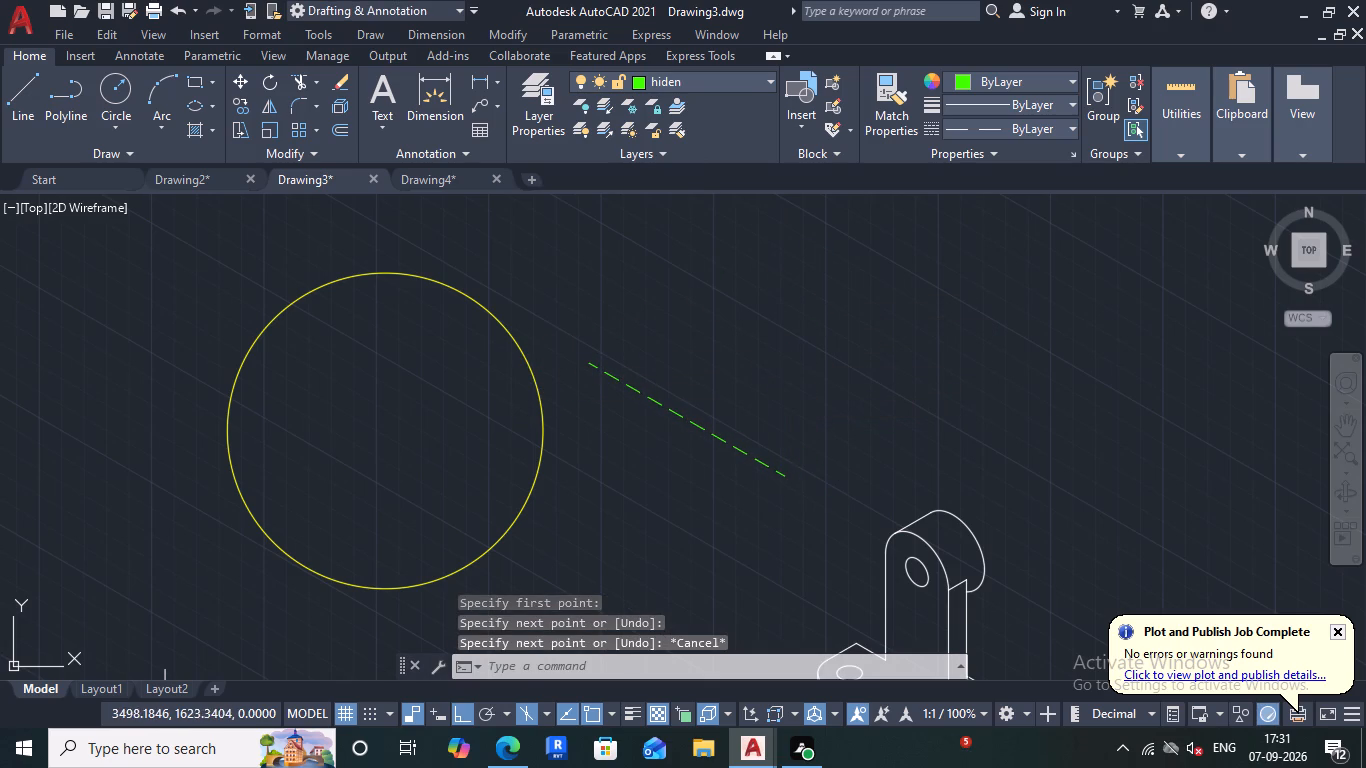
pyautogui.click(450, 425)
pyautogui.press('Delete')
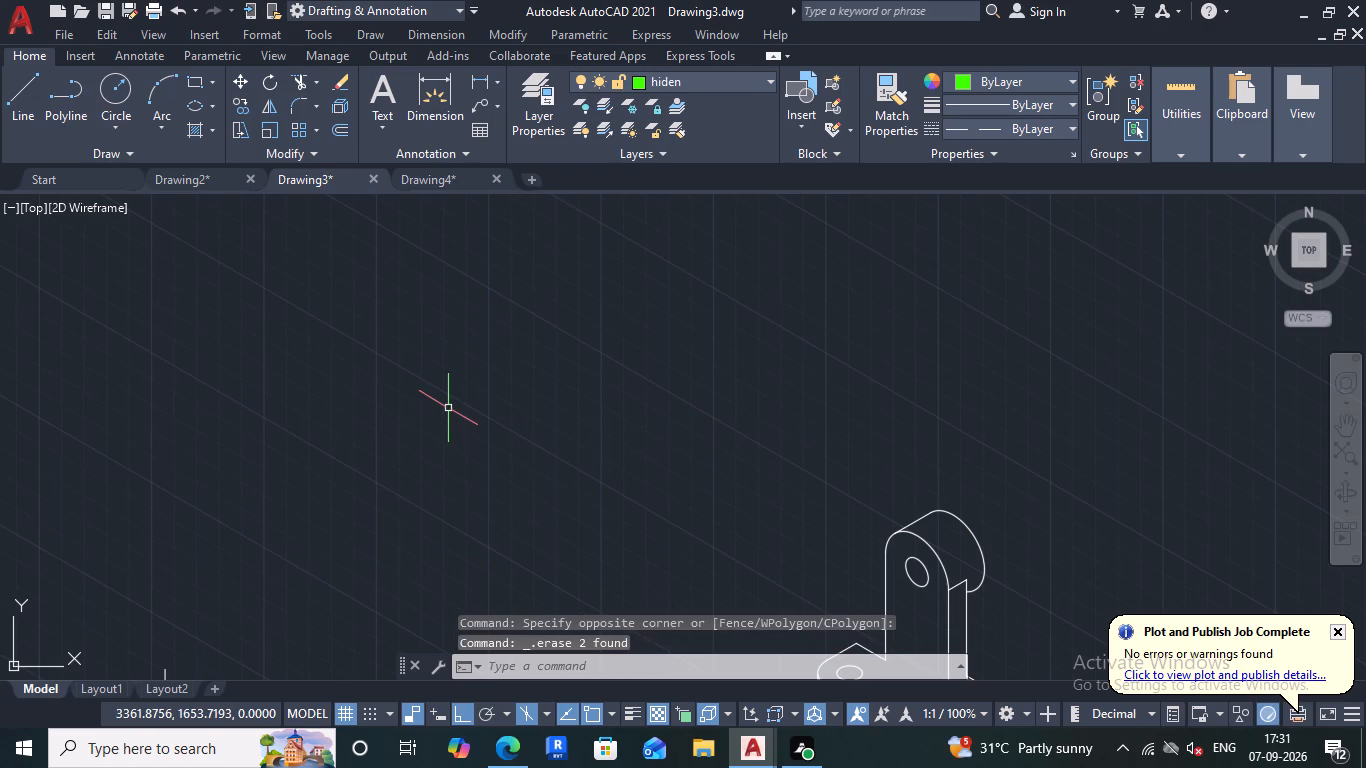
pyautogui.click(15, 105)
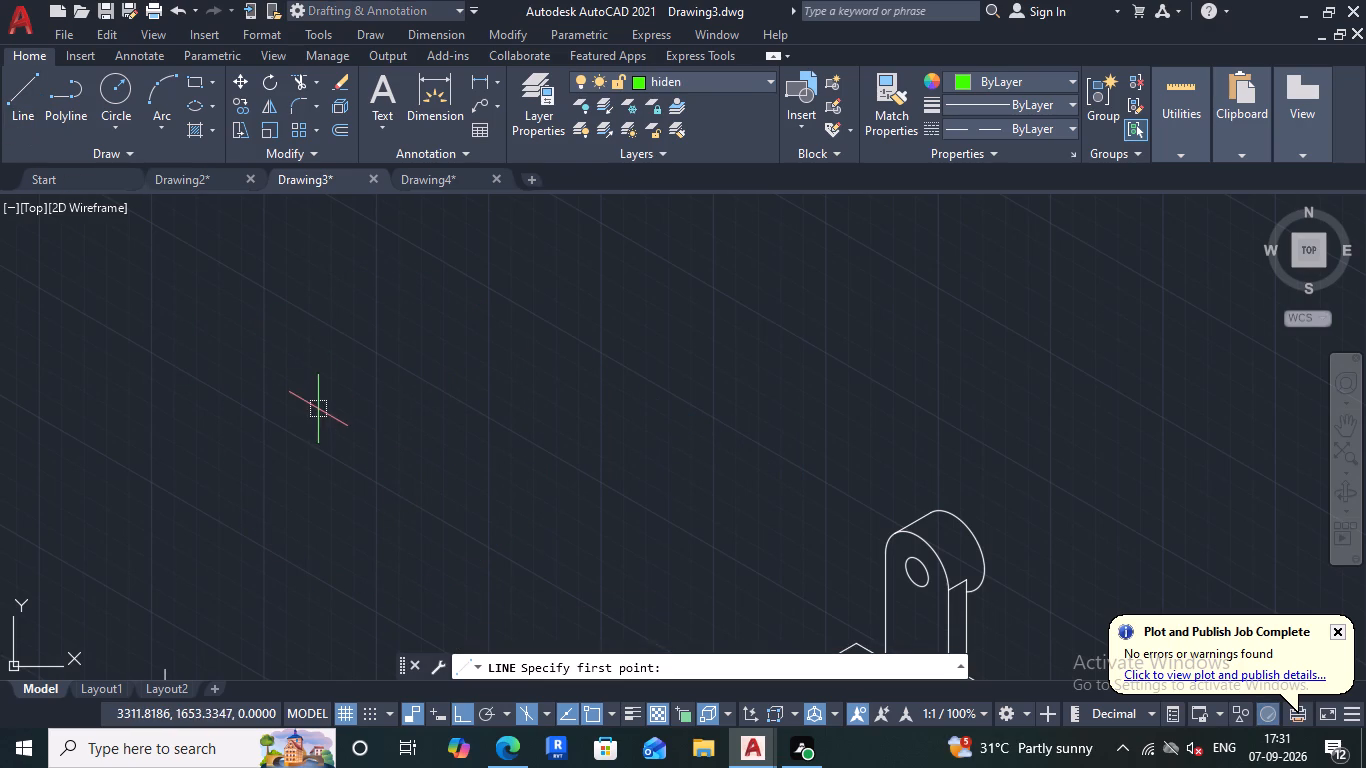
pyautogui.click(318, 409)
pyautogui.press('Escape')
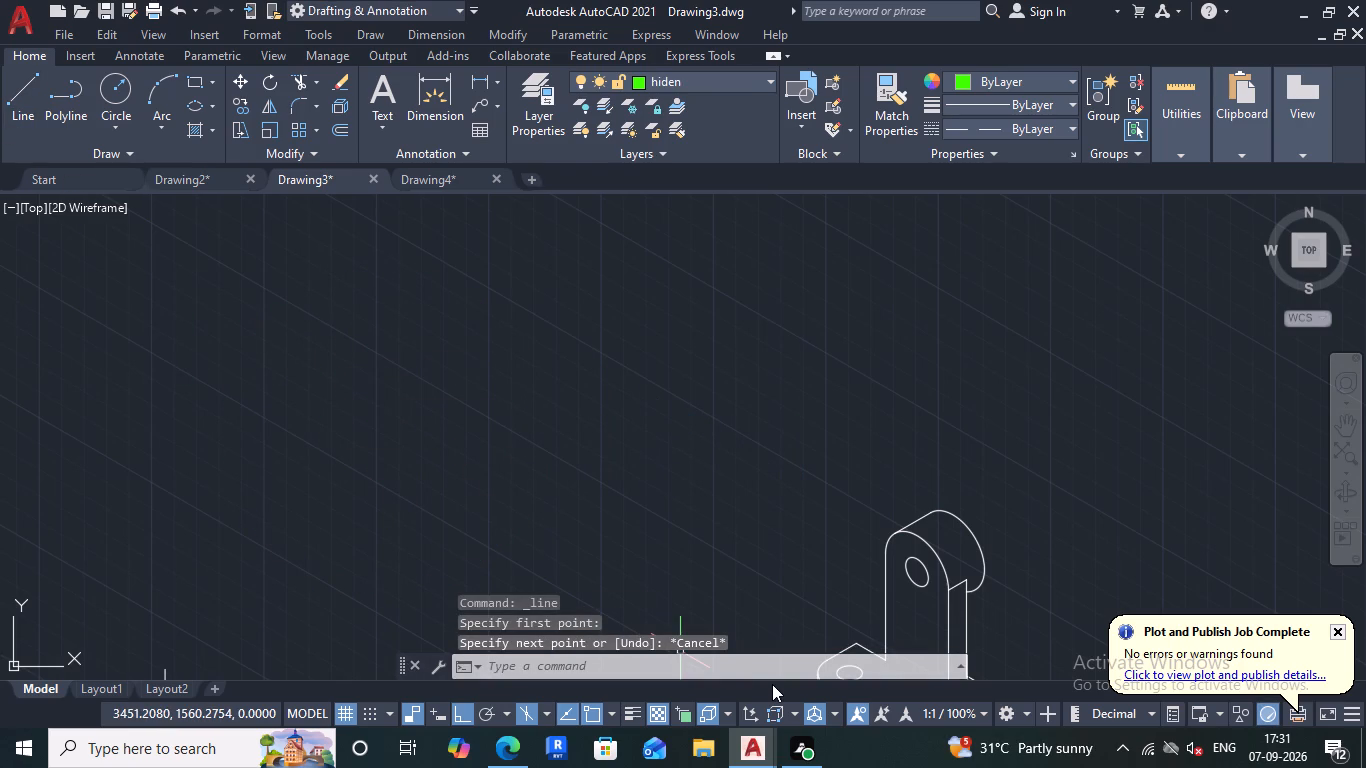
# Switch the drafting mode from isometric to orthographic with ISODRAFT.
pyautogui.write('isodr')
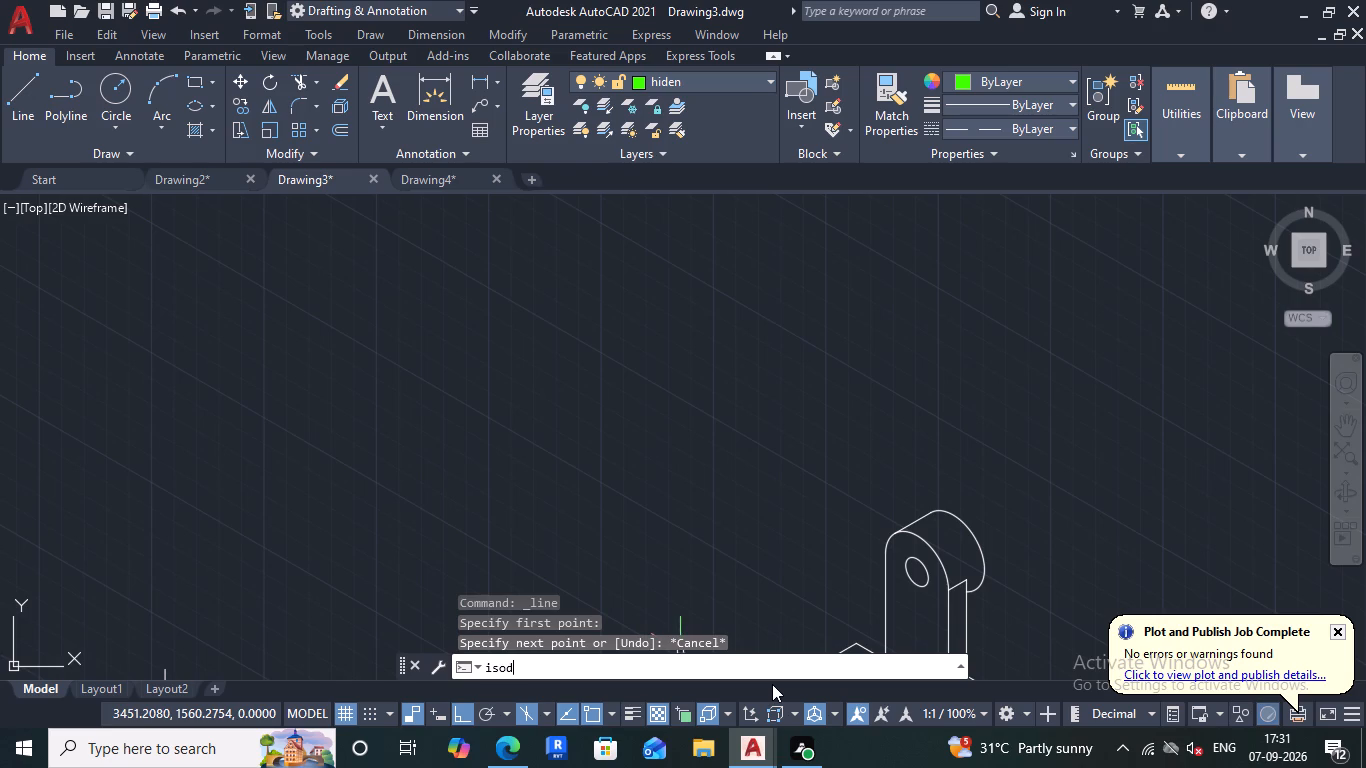
pyautogui.click(531, 635)
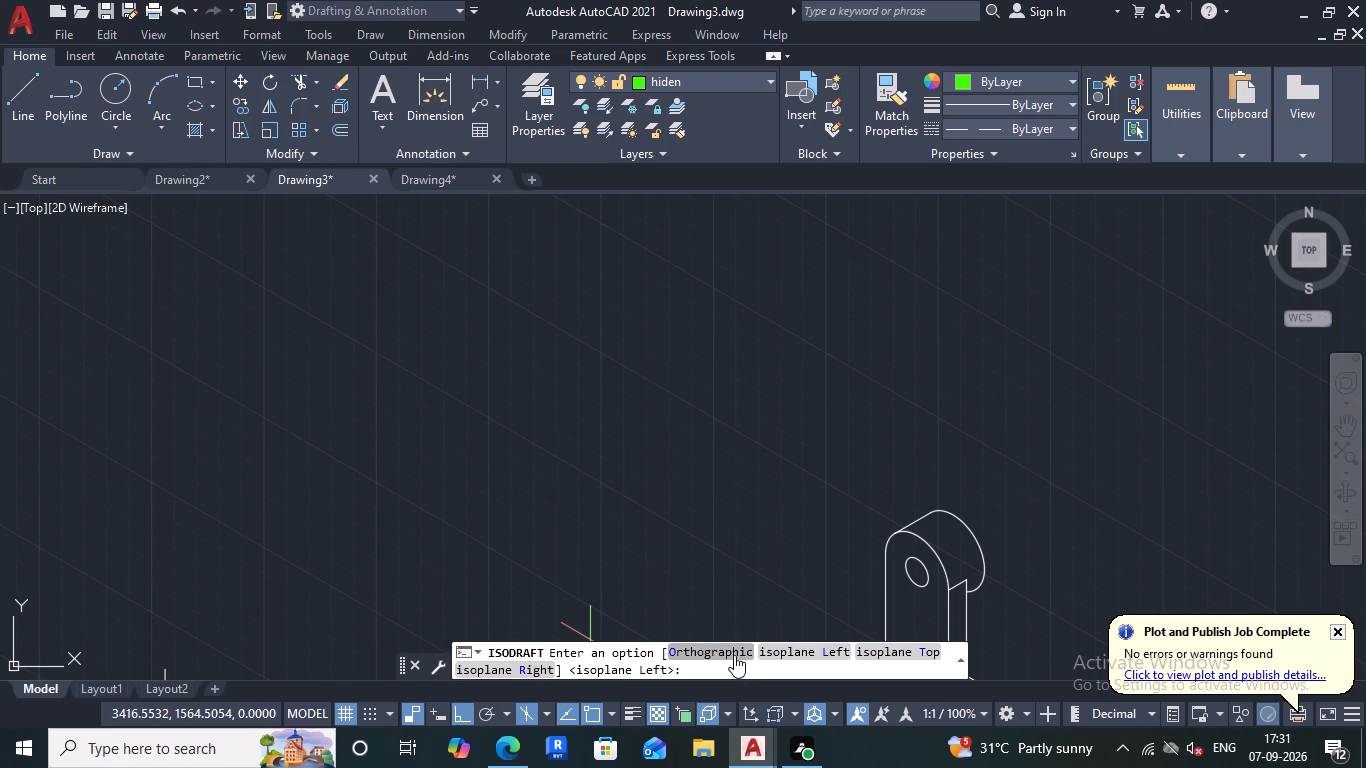
pyautogui.click(734, 655)
# Draw a dashed green line rectangle about 225 by 146 units on the hiden layer in the empty area beside the isometric figure.
pyautogui.scroll(-2, 600, 509)
pyautogui.scroll(1, 593, 502)
pyautogui.scroll(-1, 593, 502)
pyautogui.scroll(1, 609, 454)
pyautogui.scroll(-1, 609, 454)
pyautogui.moveTo(750, 441); pyautogui.dragTo(738, 449, button='middle')
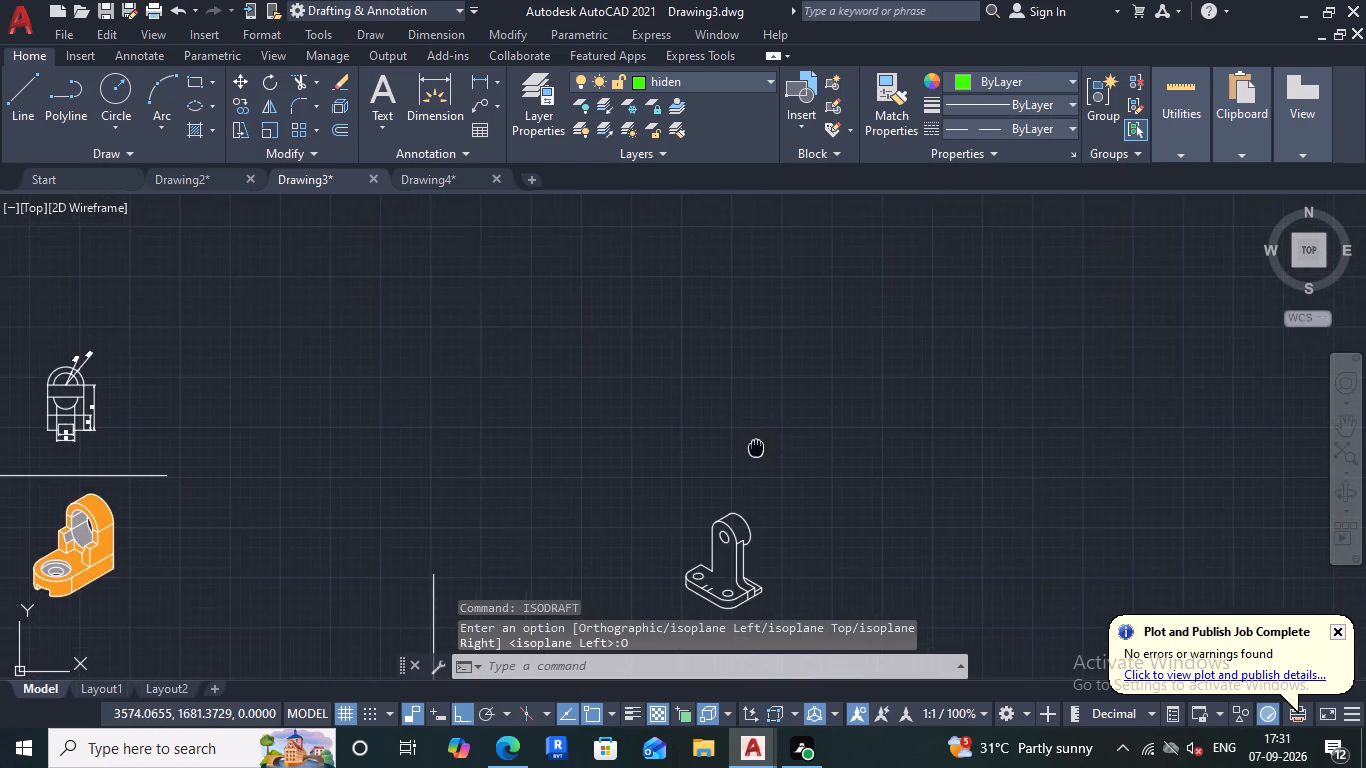
pyautogui.moveTo(738, 449); pyautogui.dragTo(394, 371, button='middle')
pyautogui.click(30, 83)
pyautogui.click(715, 324)
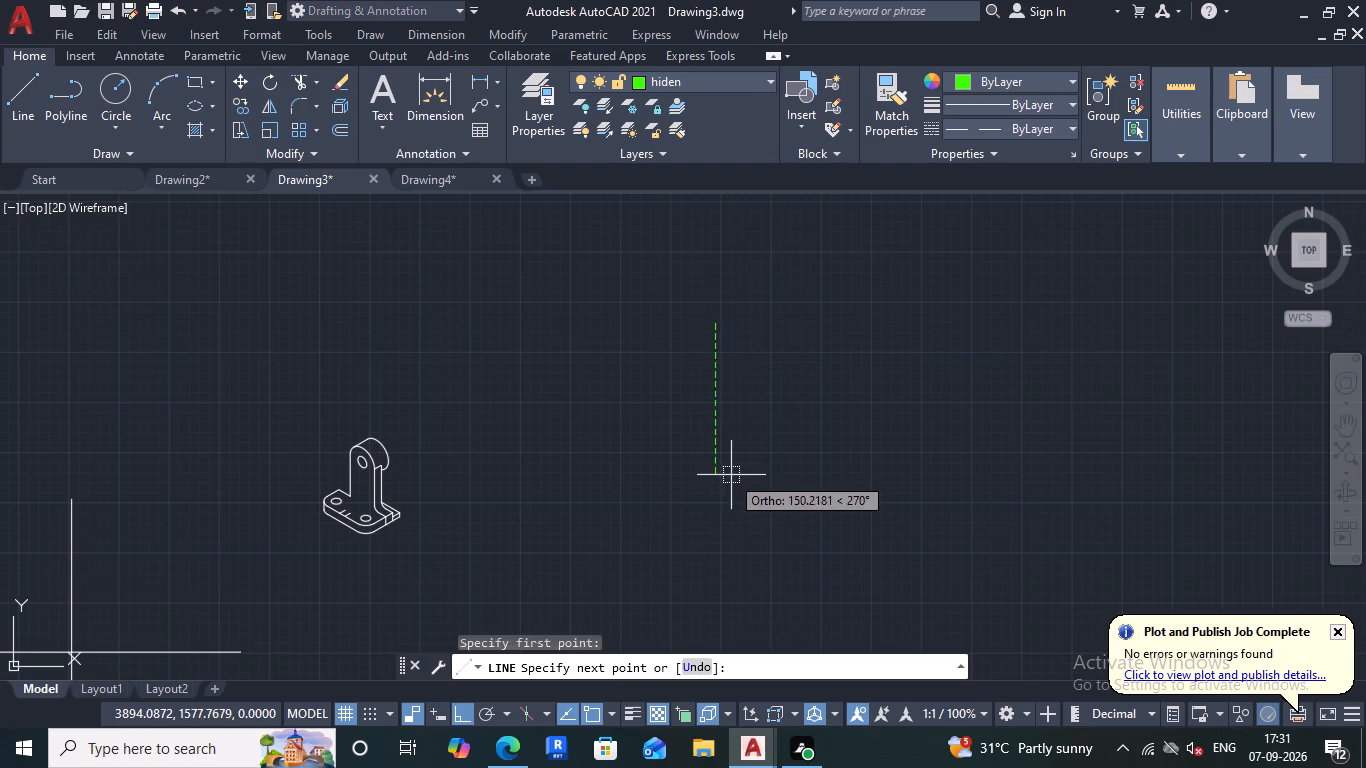
pyautogui.click(737, 471)
pyautogui.click(941, 467)
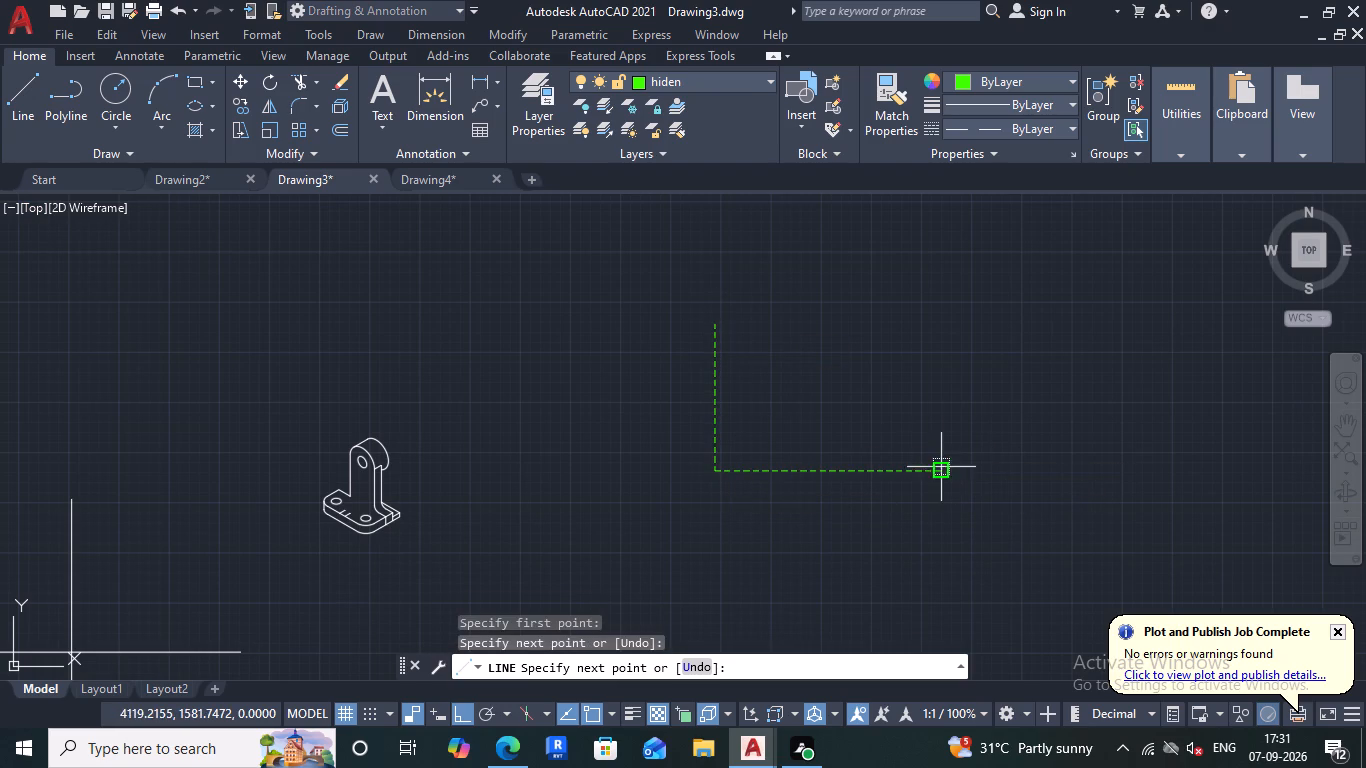
pyautogui.click(924, 322)
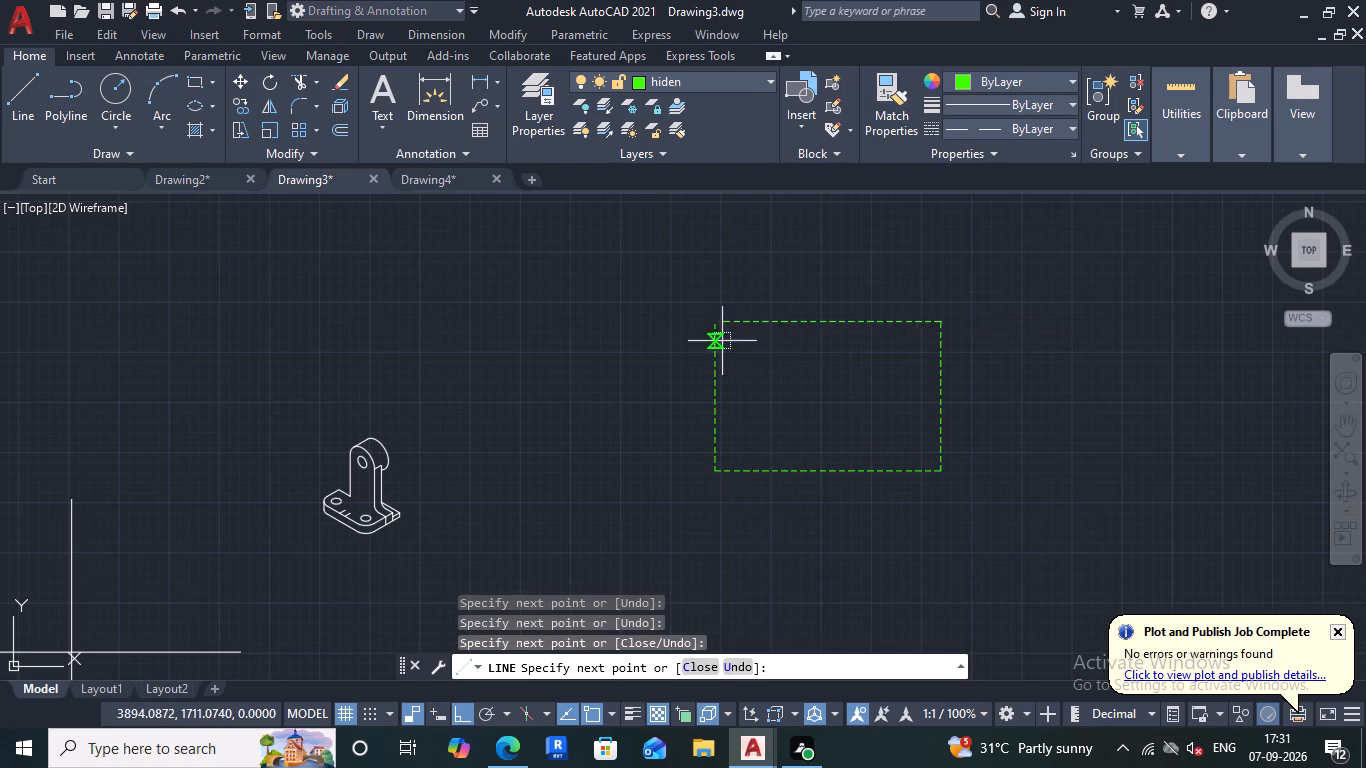
pyautogui.click(716, 329)
pyautogui.press('Escape')
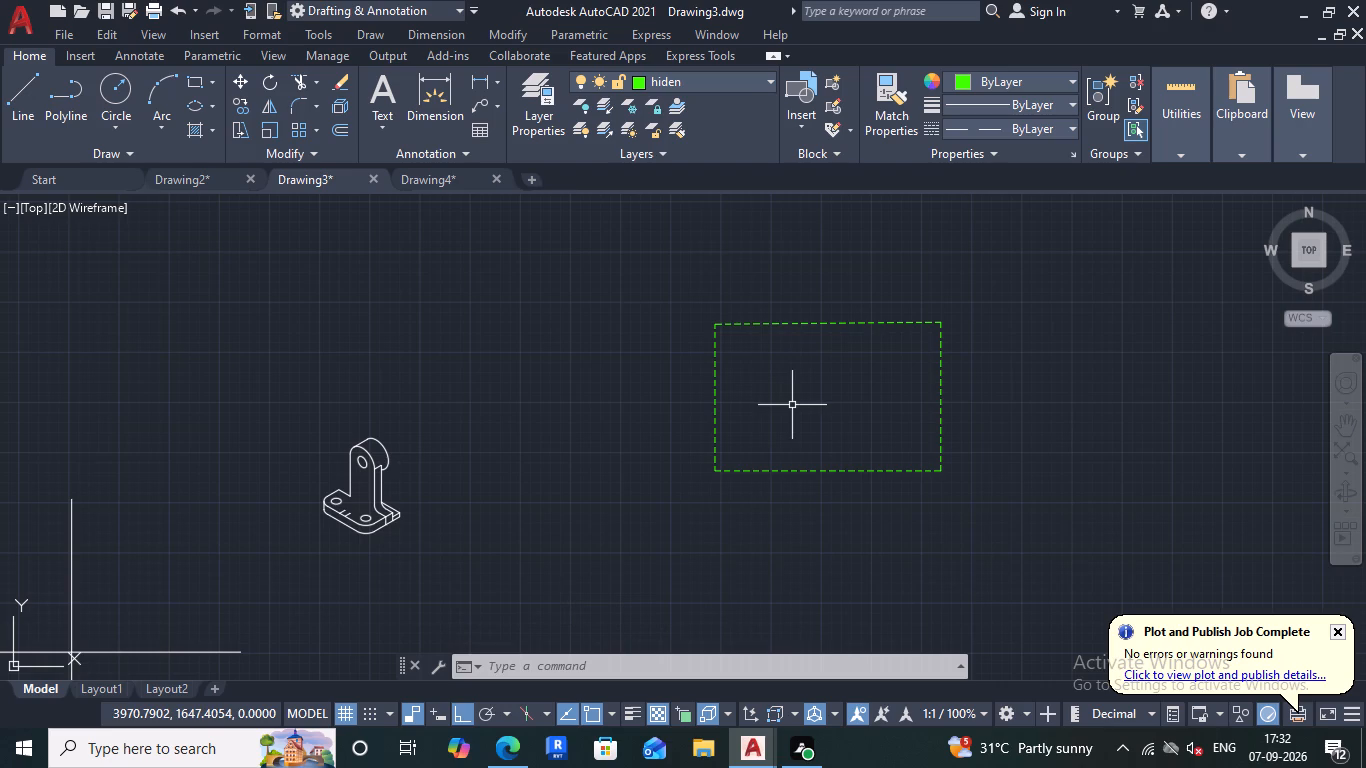
# Make layer 0 current and draw a white line rectangle about 197 by 113 units inside the dashed green rectangle.
pyautogui.scroll(1, 793, 397)
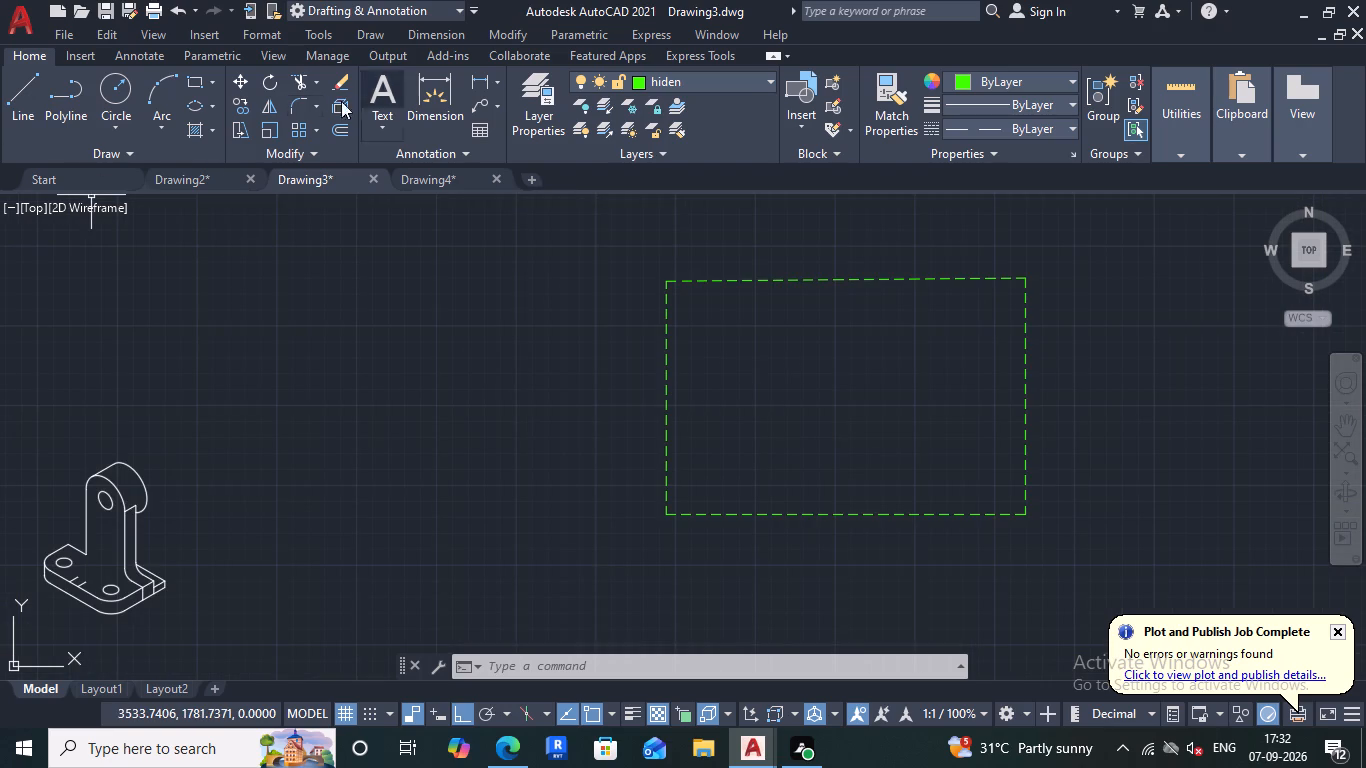
pyautogui.click(770, 78)
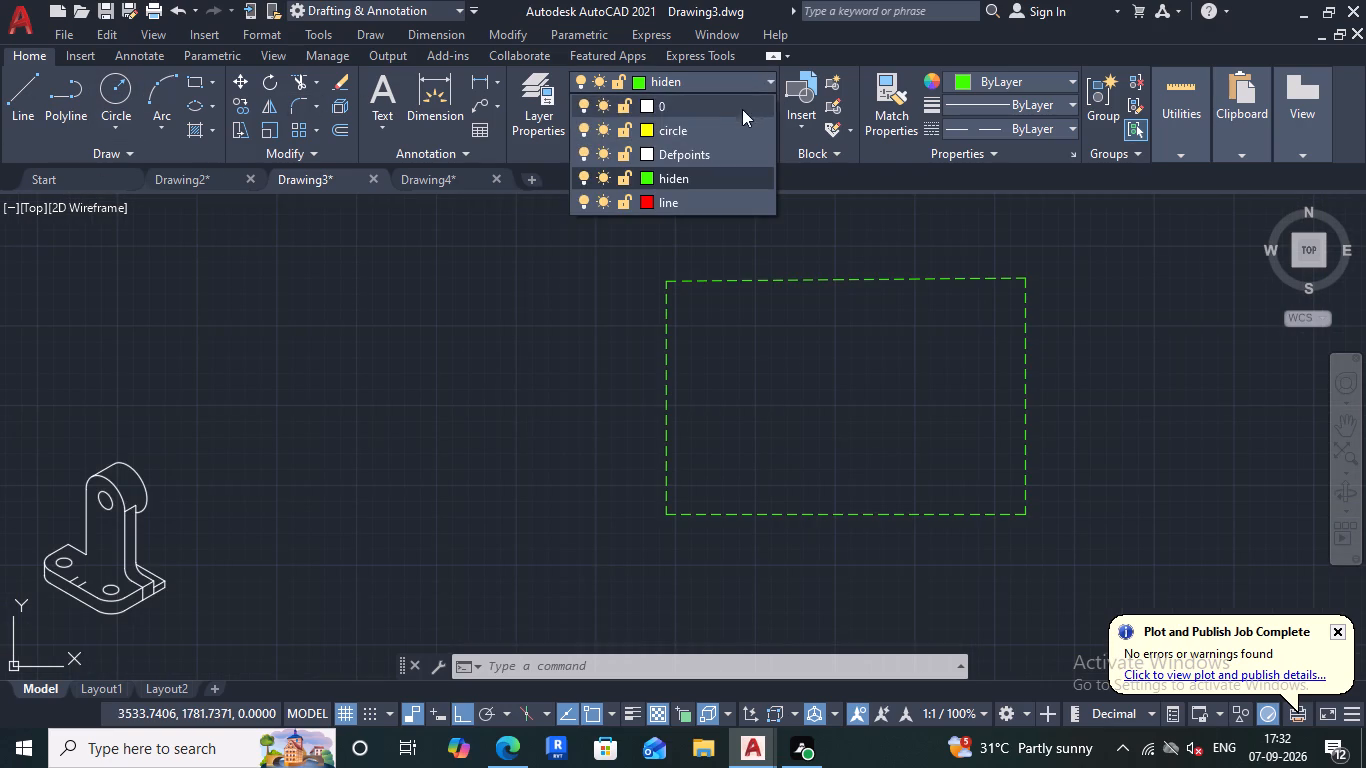
pyautogui.click(685, 106)
pyautogui.click(36, 100)
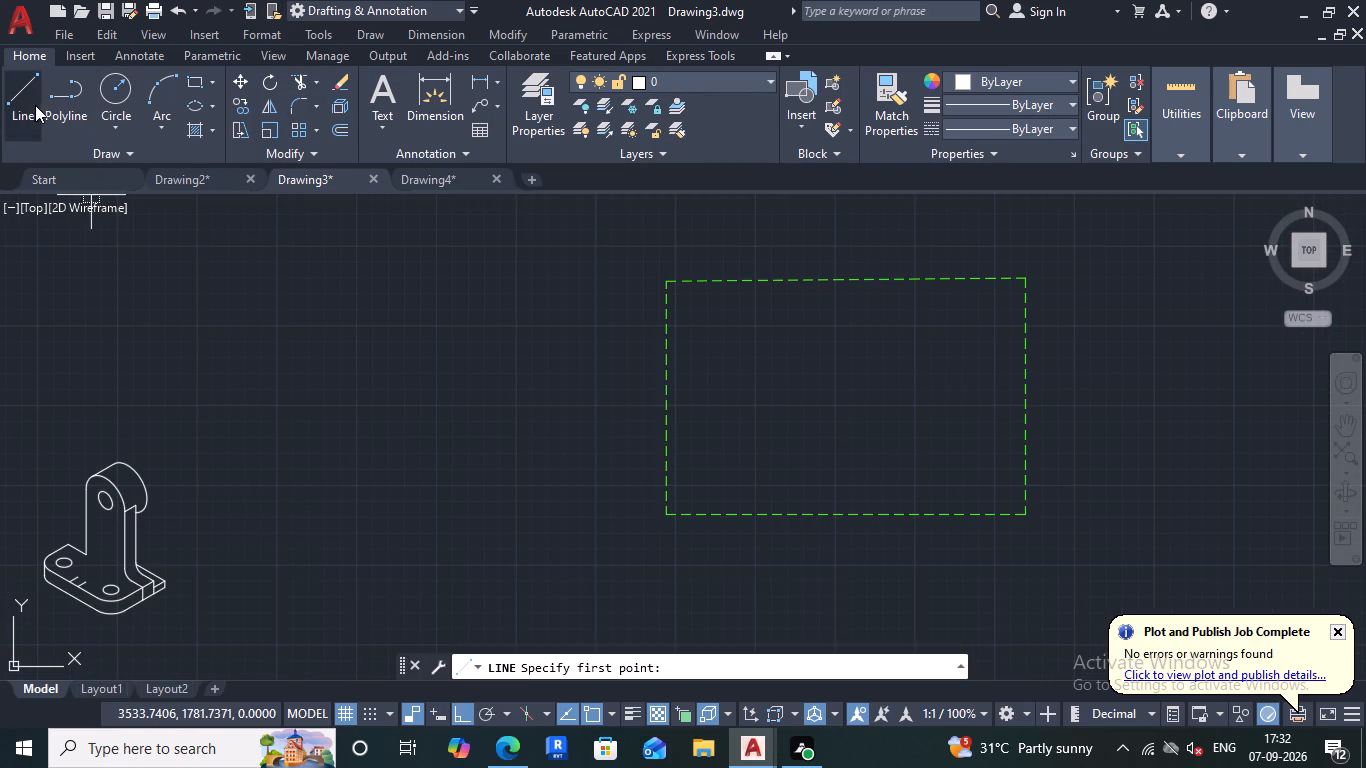
pyautogui.click(692, 317)
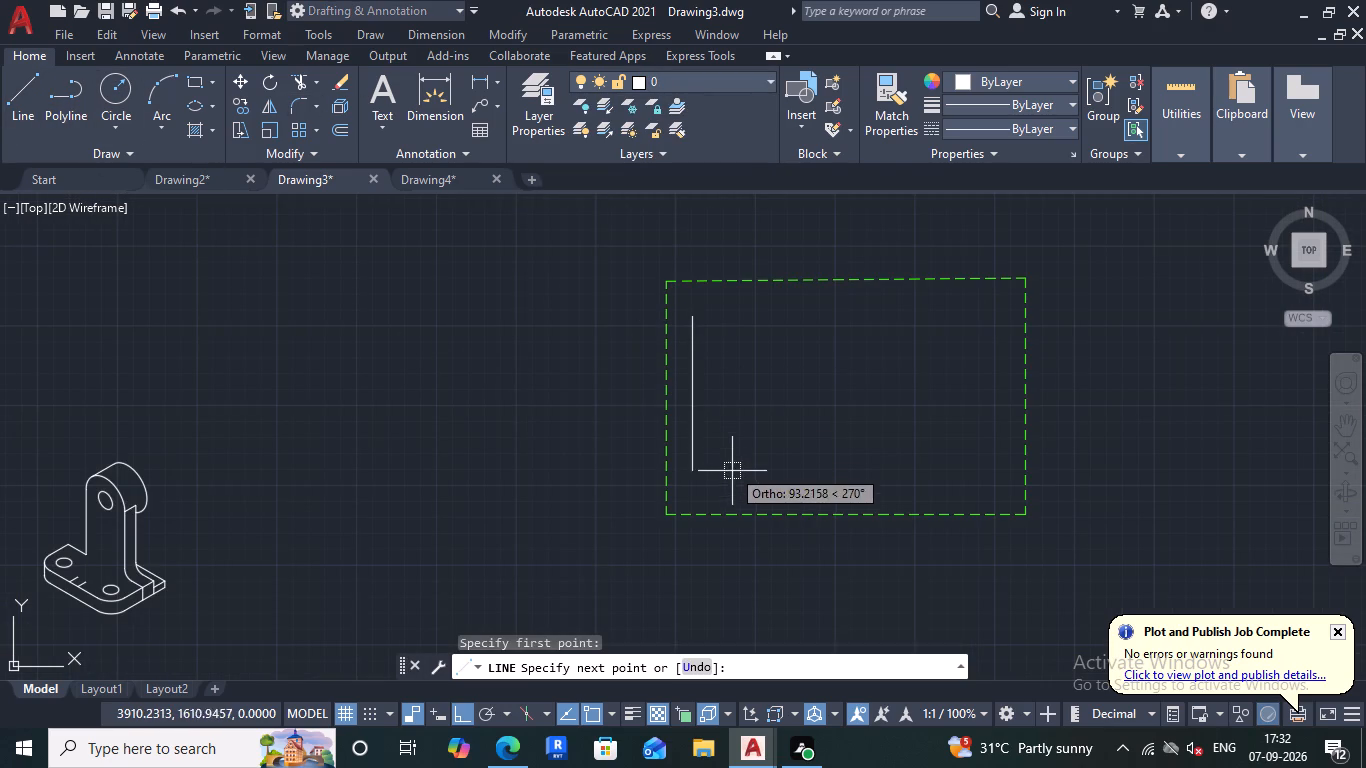
pyautogui.click(733, 487)
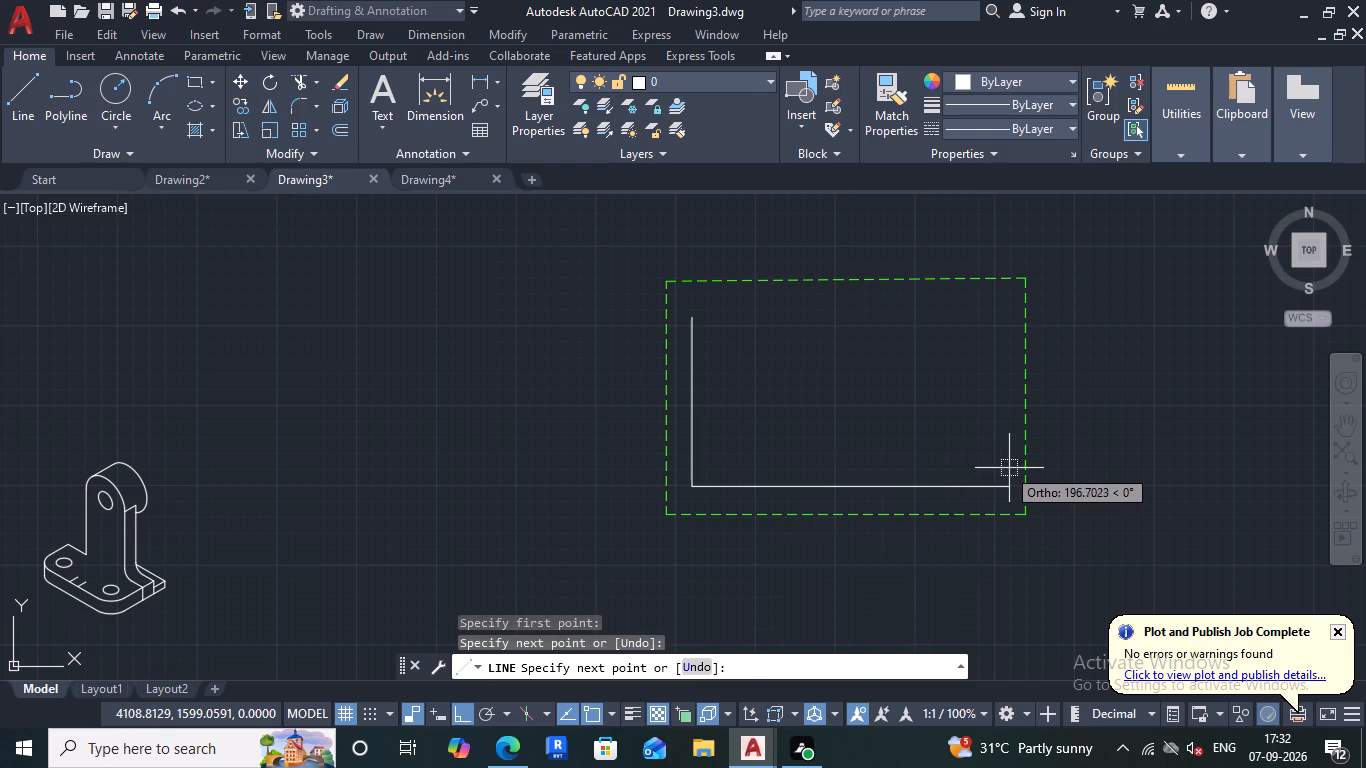
pyautogui.click(1009, 468)
pyautogui.click(963, 307)
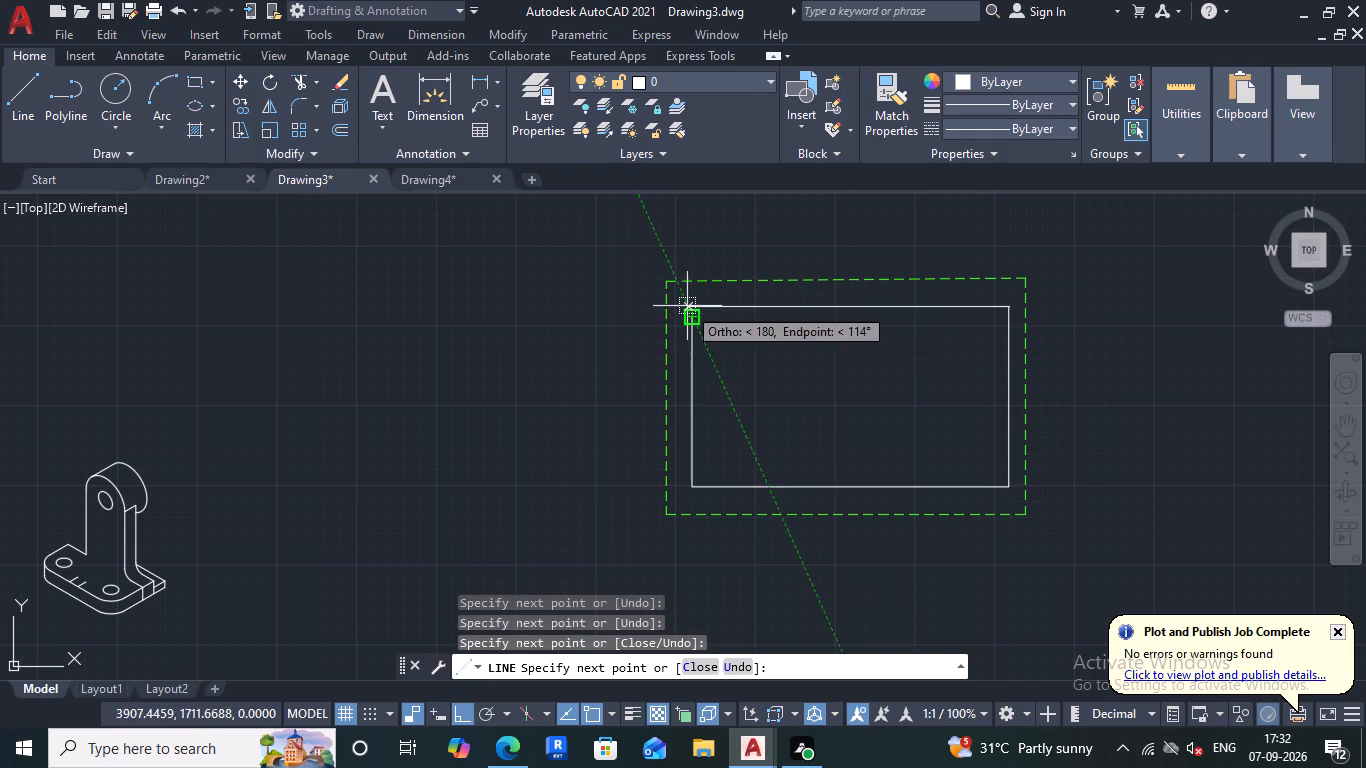
pyautogui.scroll(3, 689, 313)
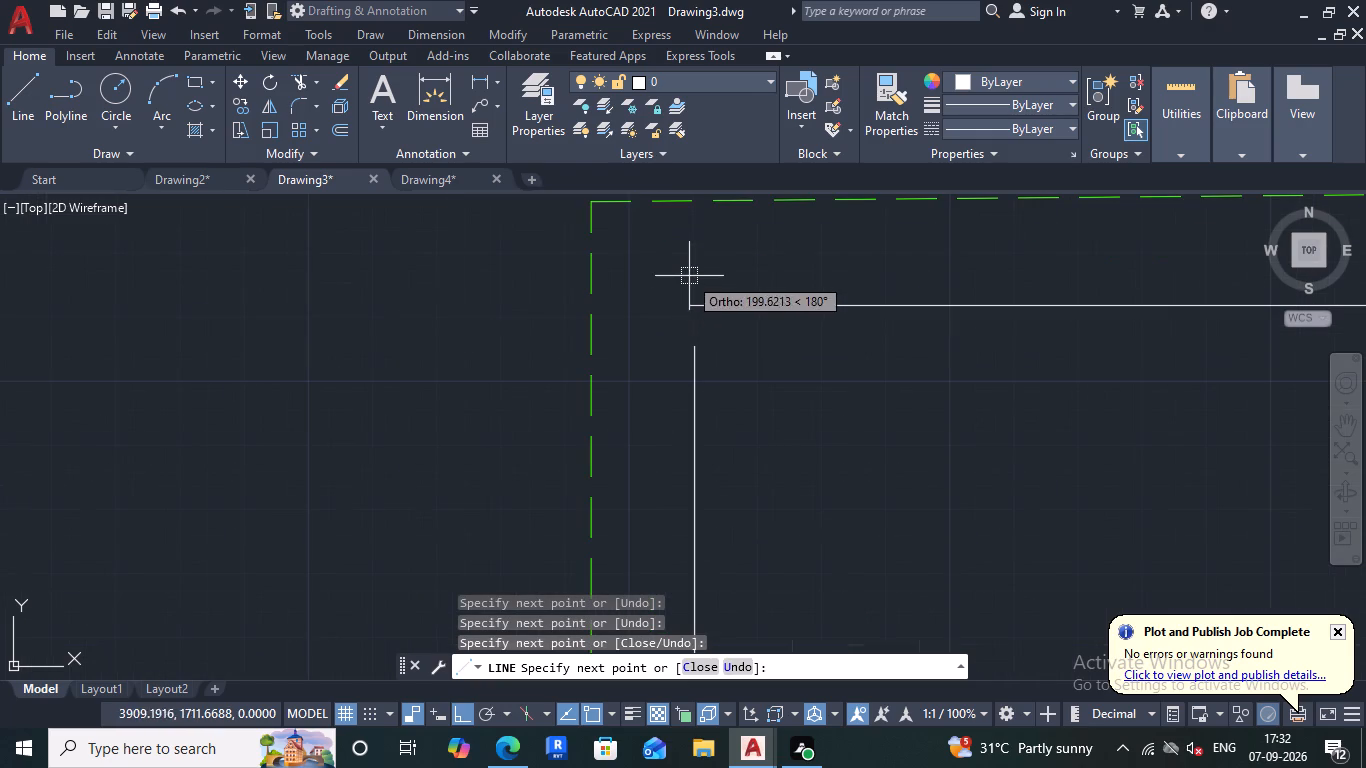
pyautogui.click(695, 292)
pyautogui.click(699, 349)
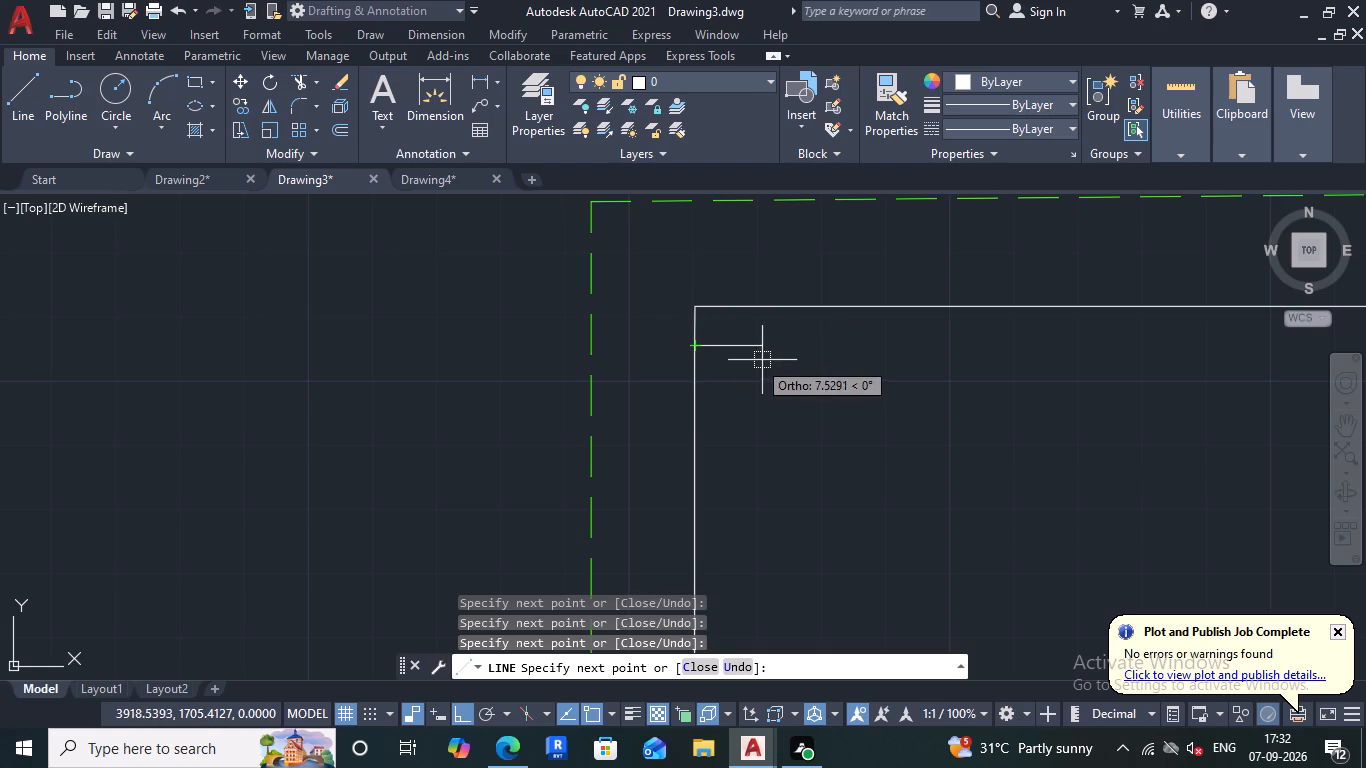
pyautogui.press('Escape')
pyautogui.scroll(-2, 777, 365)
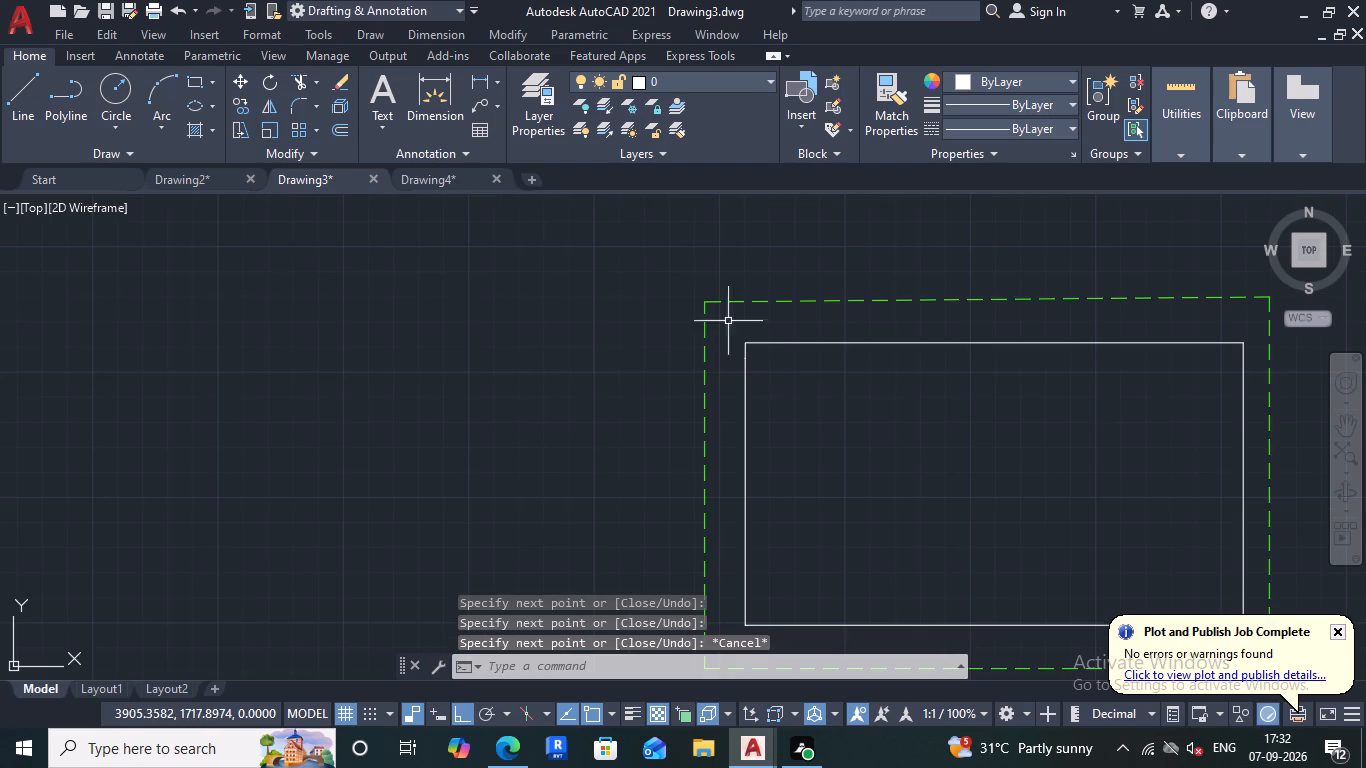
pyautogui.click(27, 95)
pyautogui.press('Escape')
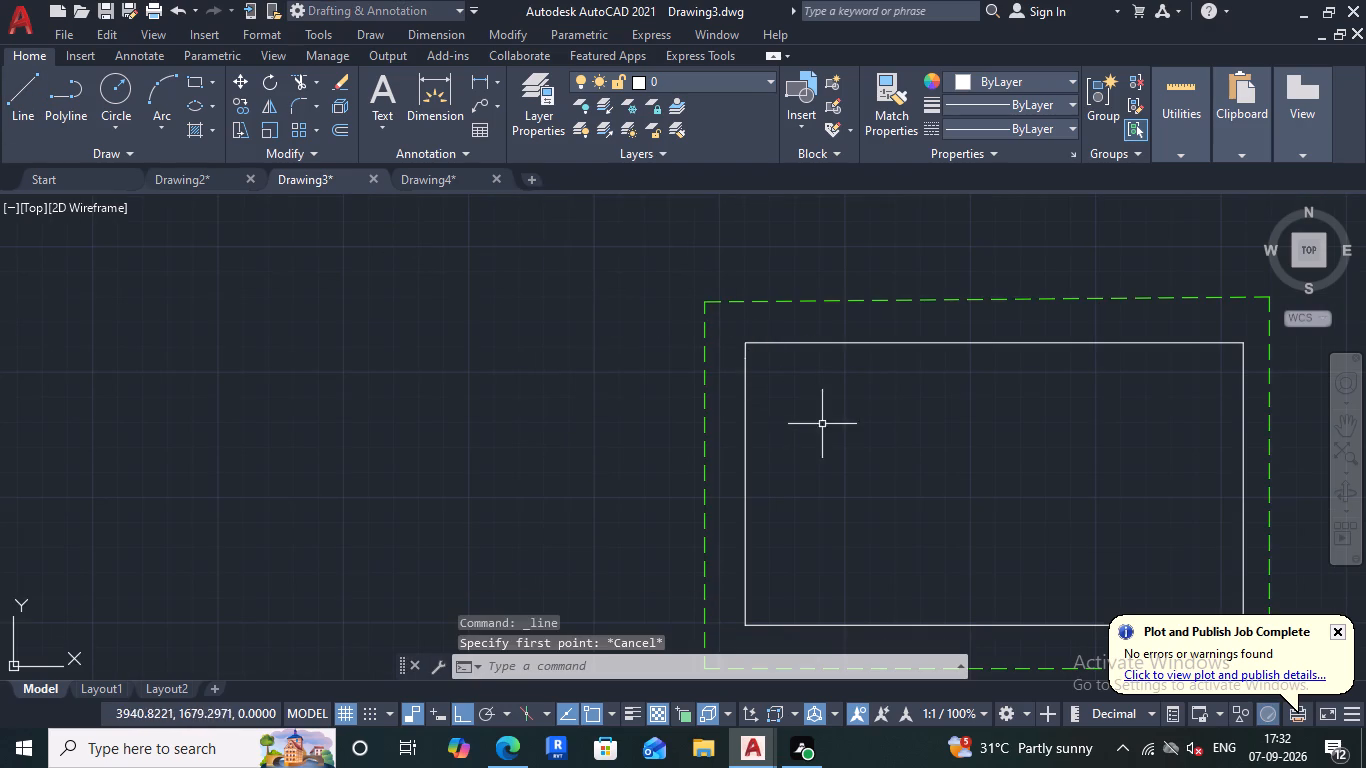
# Offset all four sides of the white rectangle inward by 1 unit.
pyautogui.click(857, 443)
pyautogui.click(731, 334)
pyautogui.scroll(-3, 955, 405)
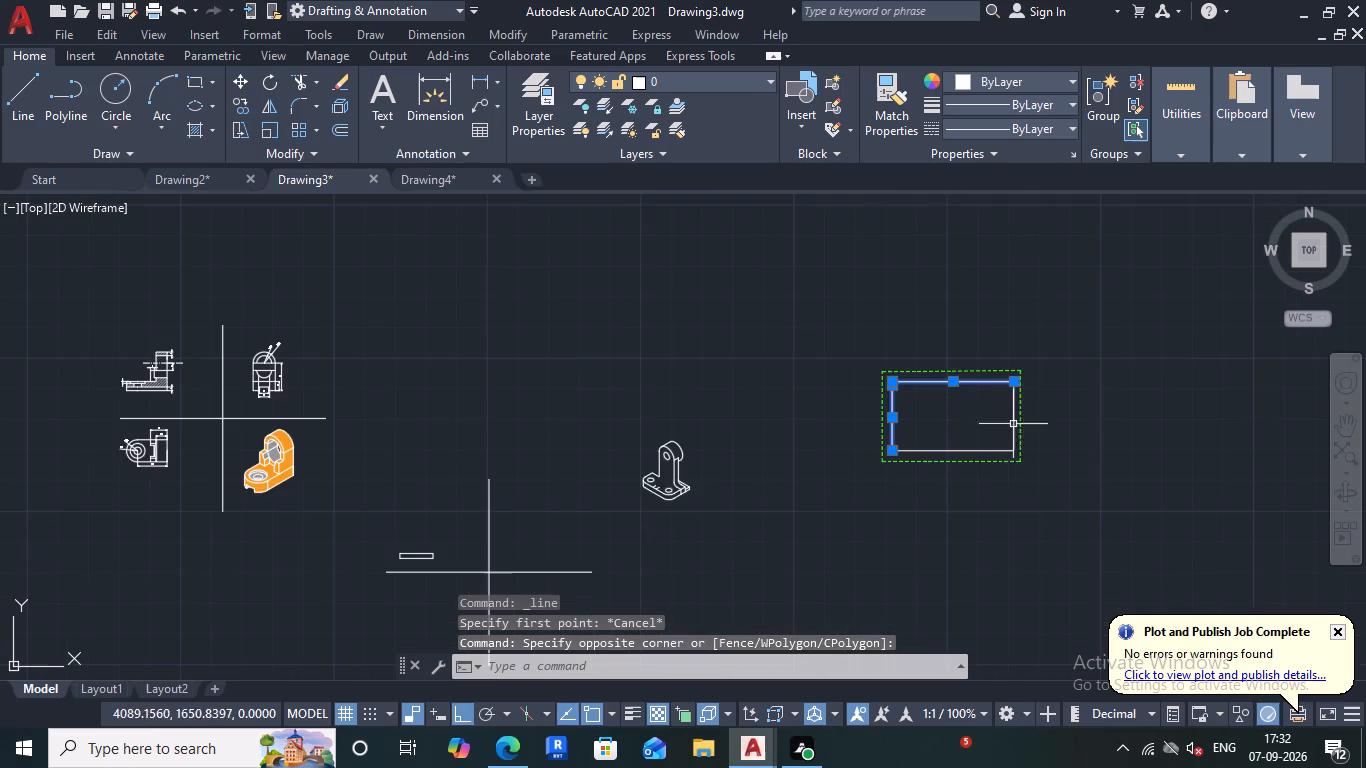
pyautogui.scroll(2, 984, 445)
pyautogui.click(1054, 482)
pyautogui.click(1035, 439)
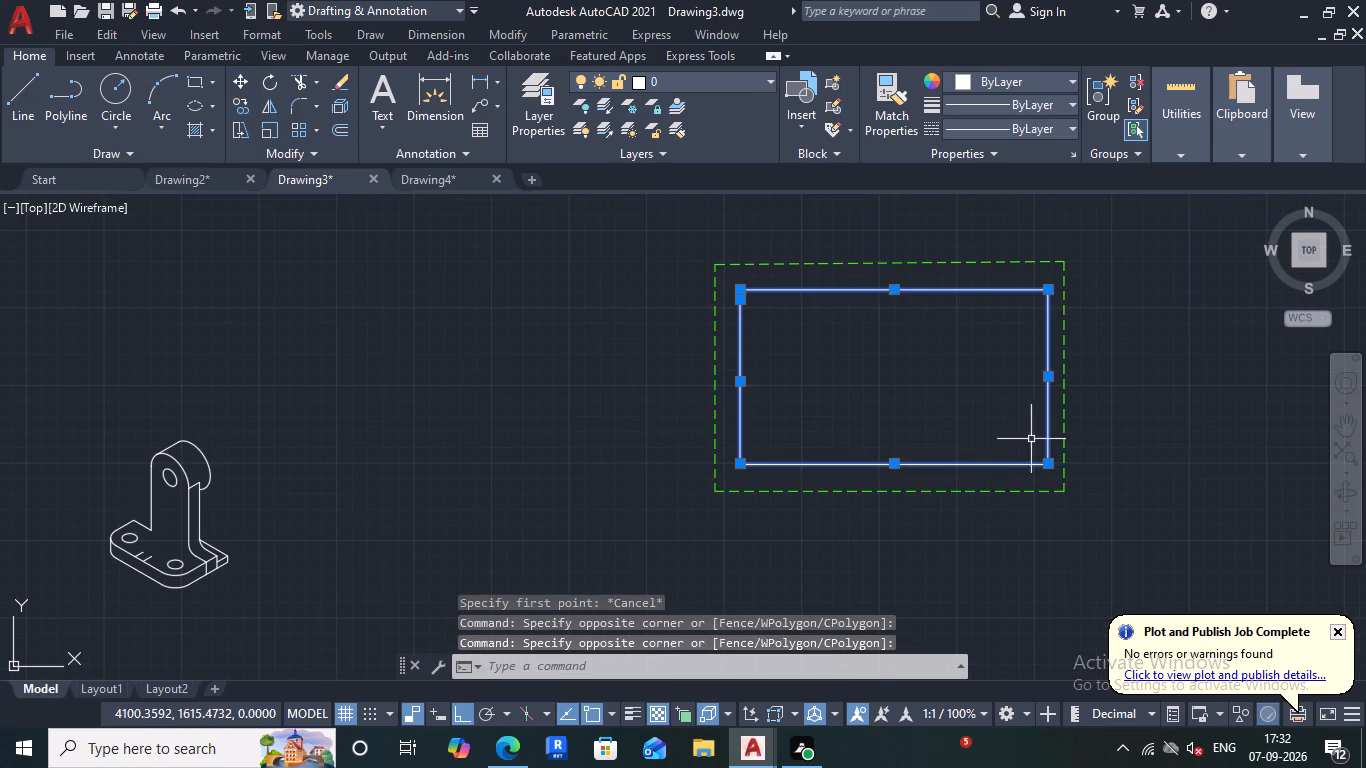
pyautogui.click(337, 133)
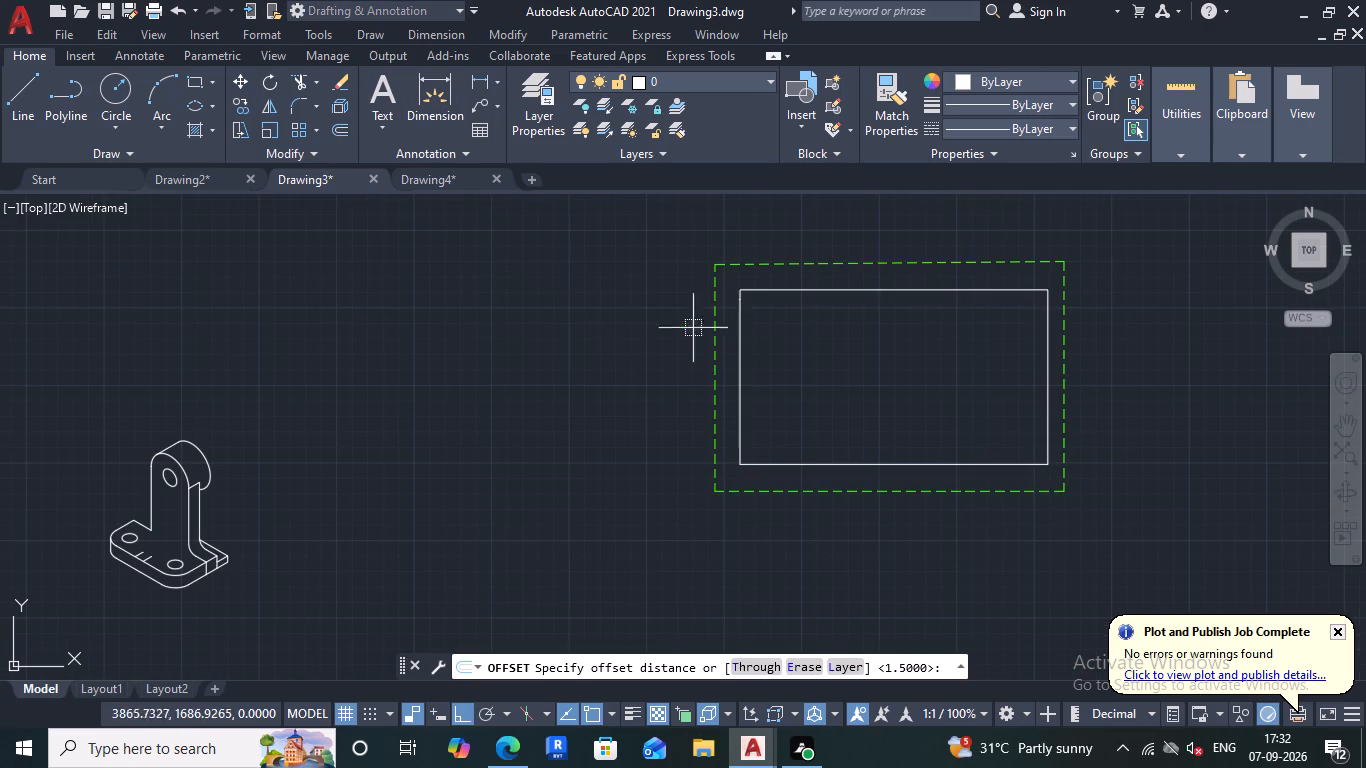
pyautogui.press('1')
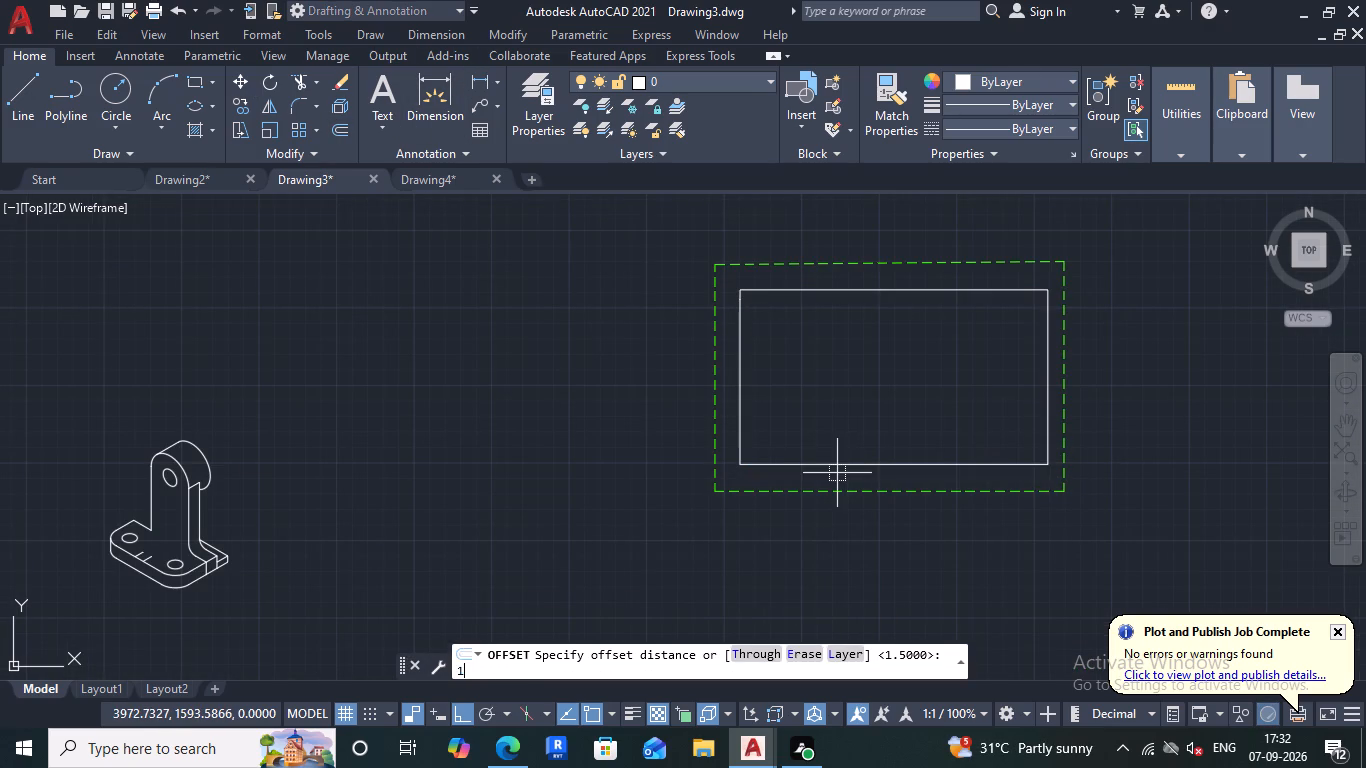
pyautogui.press('Return')
pyautogui.click(741, 438)
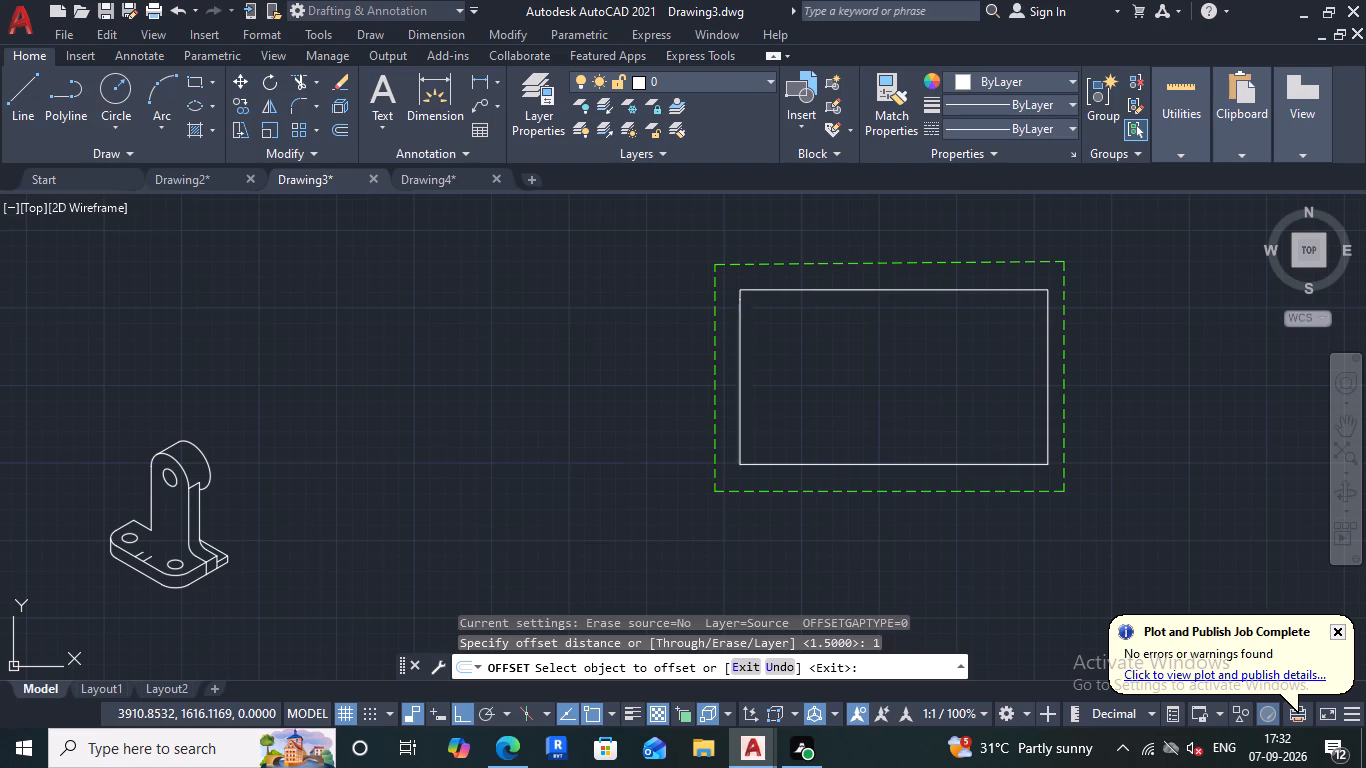
pyautogui.click(767, 435)
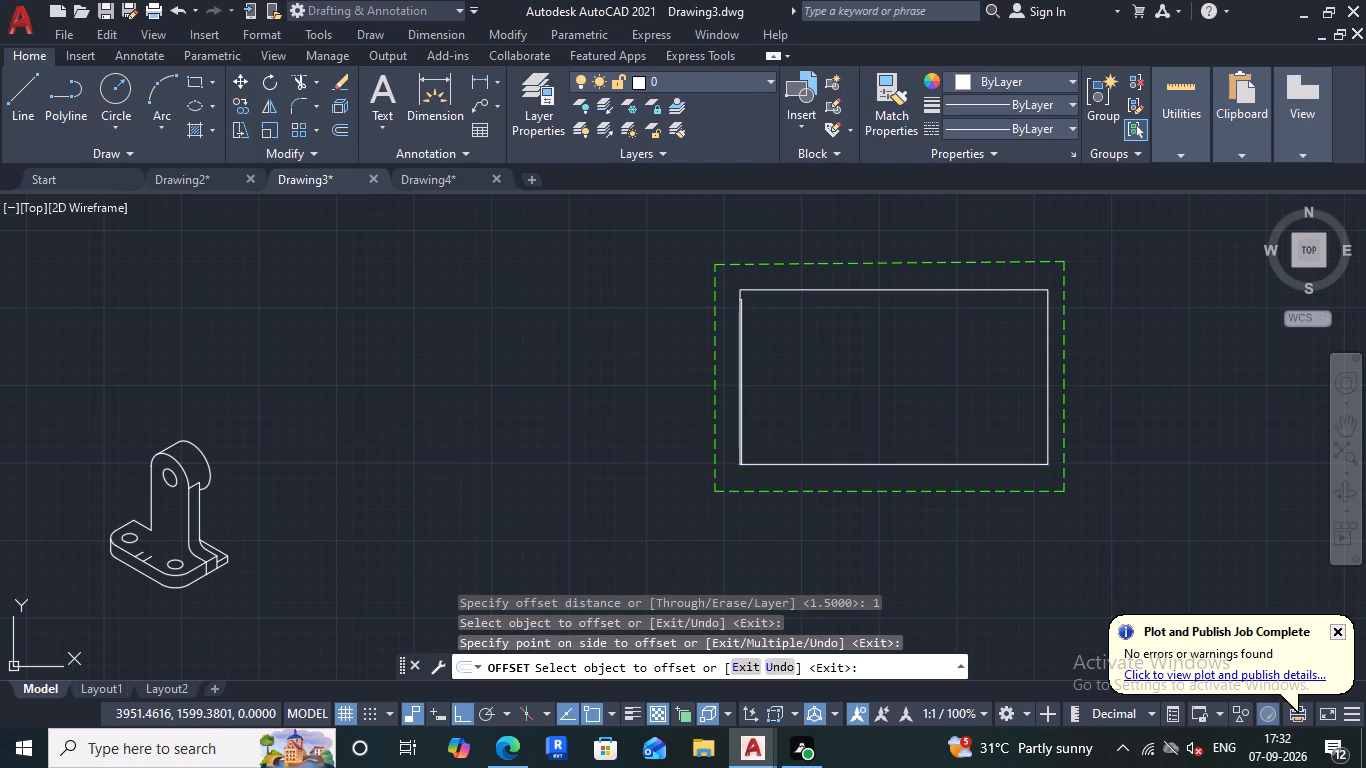
pyautogui.click(804, 464)
pyautogui.click(802, 455)
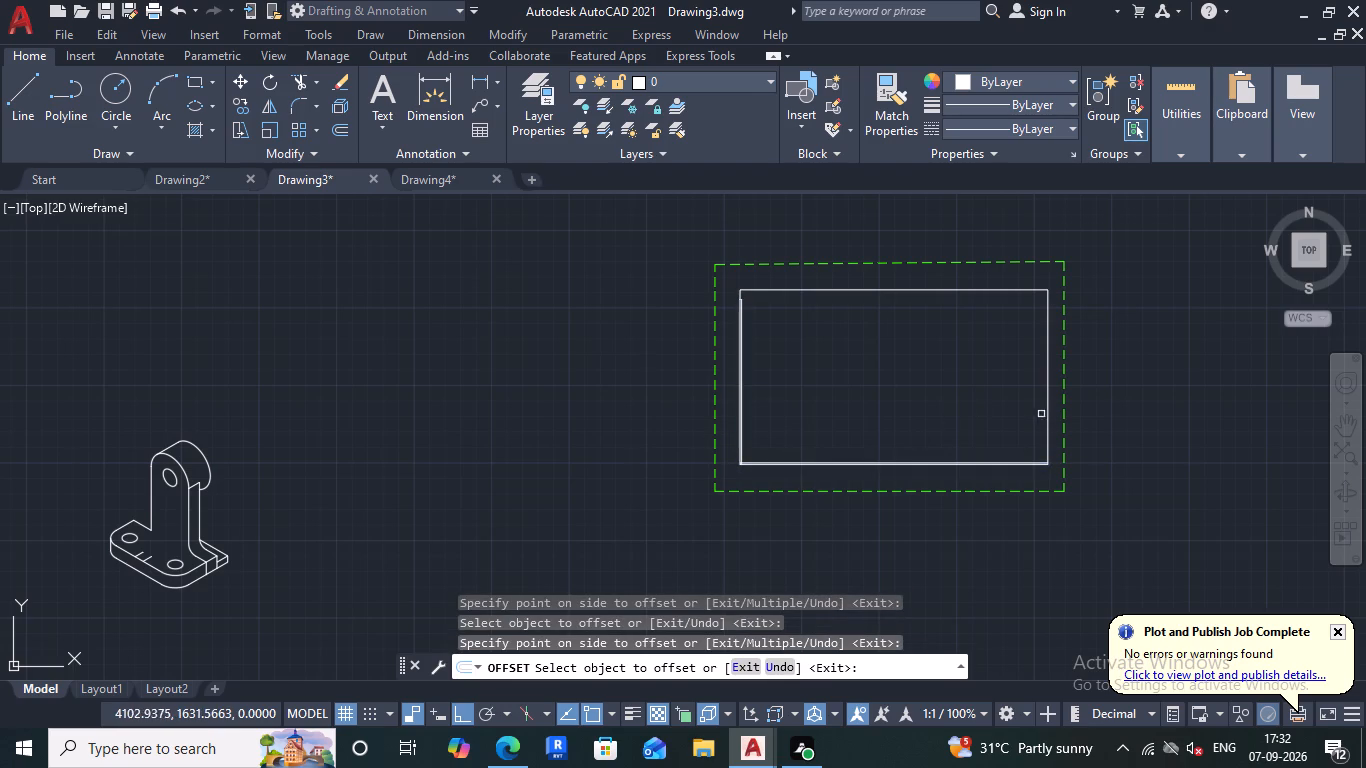
pyautogui.click(1047, 414)
pyautogui.click(1037, 417)
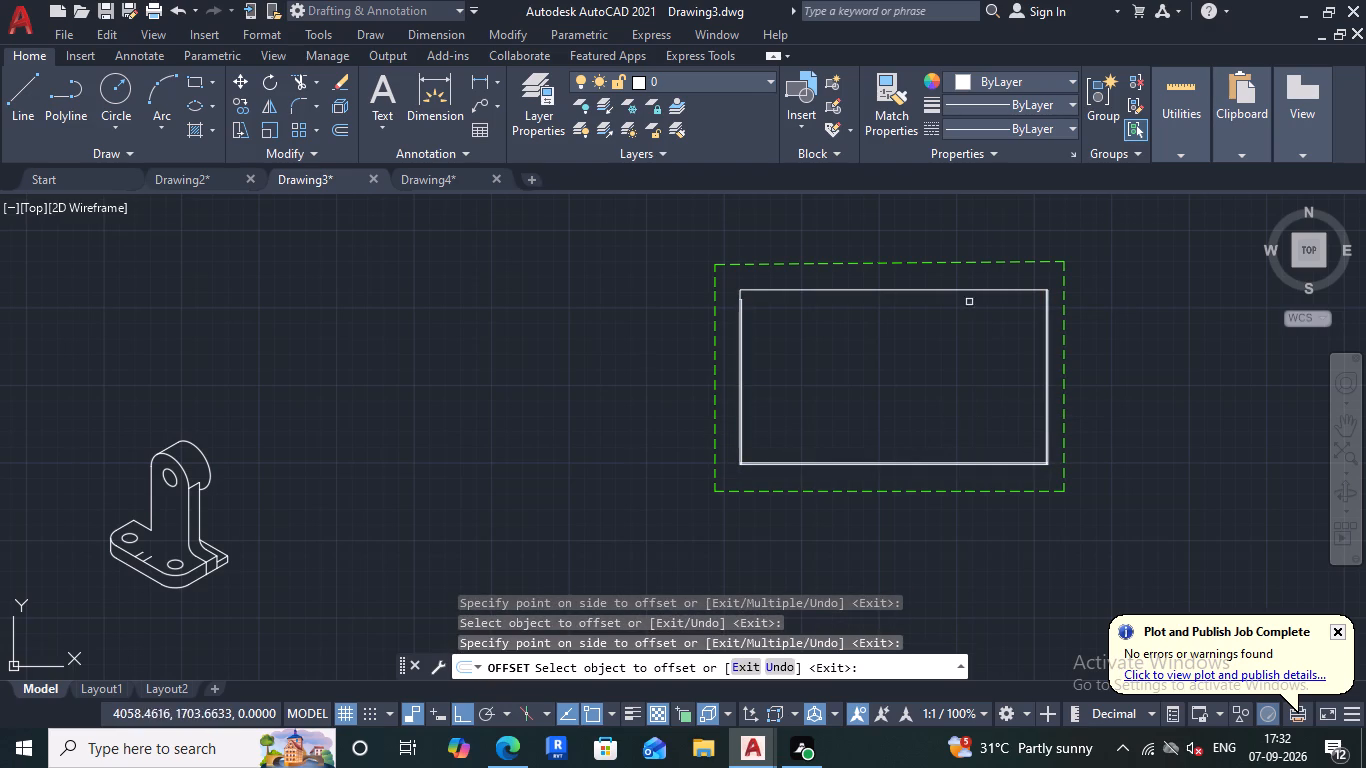
pyautogui.click(939, 291)
pyautogui.click(939, 308)
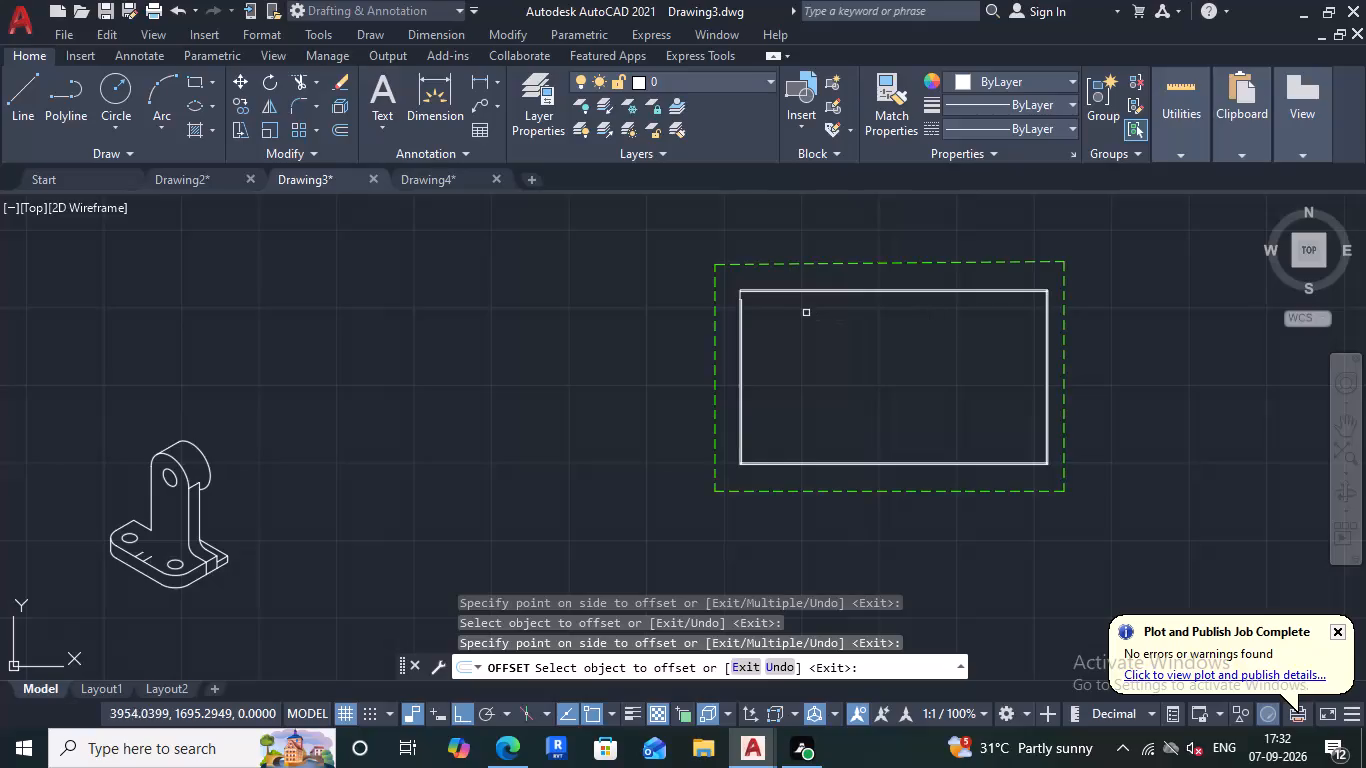
pyautogui.scroll(3, 804, 312)
pyautogui.scroll(-2, 772, 332)
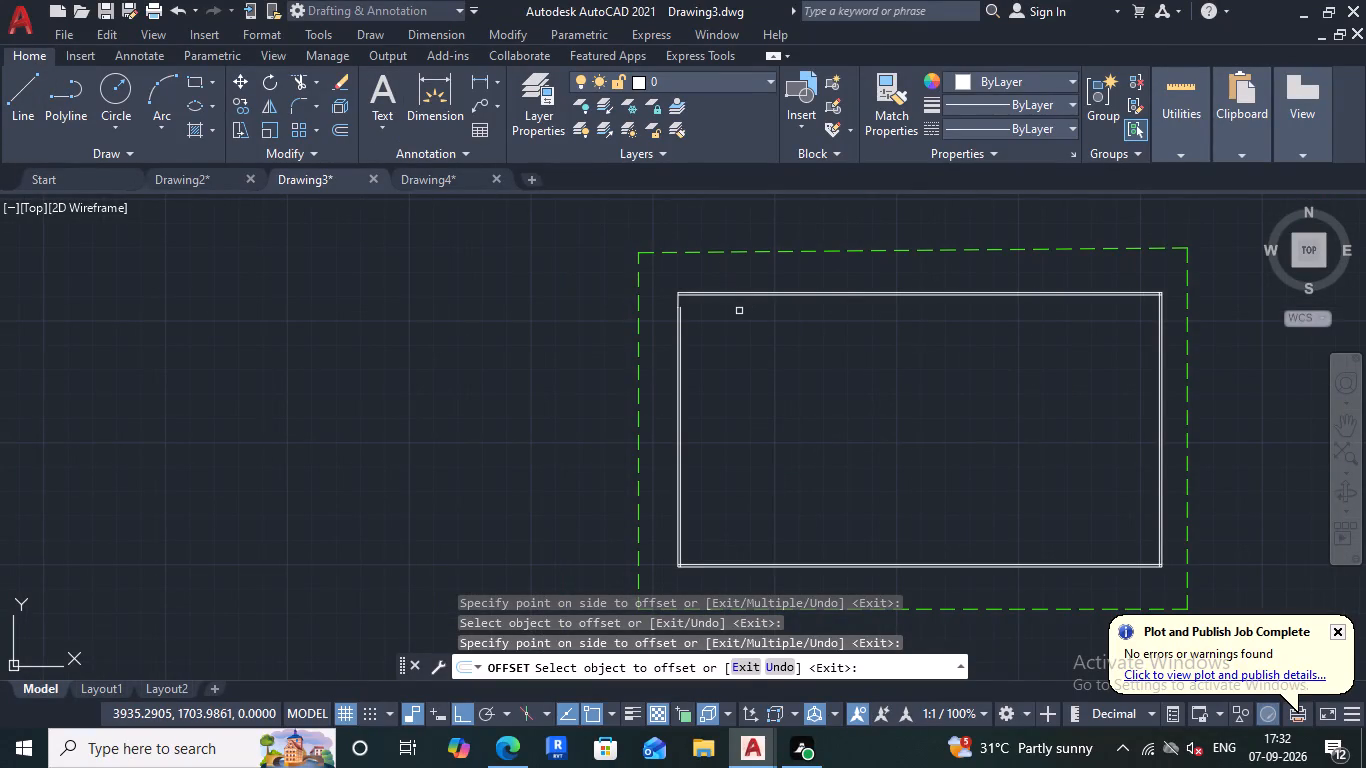
pyautogui.scroll(-1, 746, 308)
pyautogui.scroll(1, 826, 380)
pyautogui.click(690, 333)
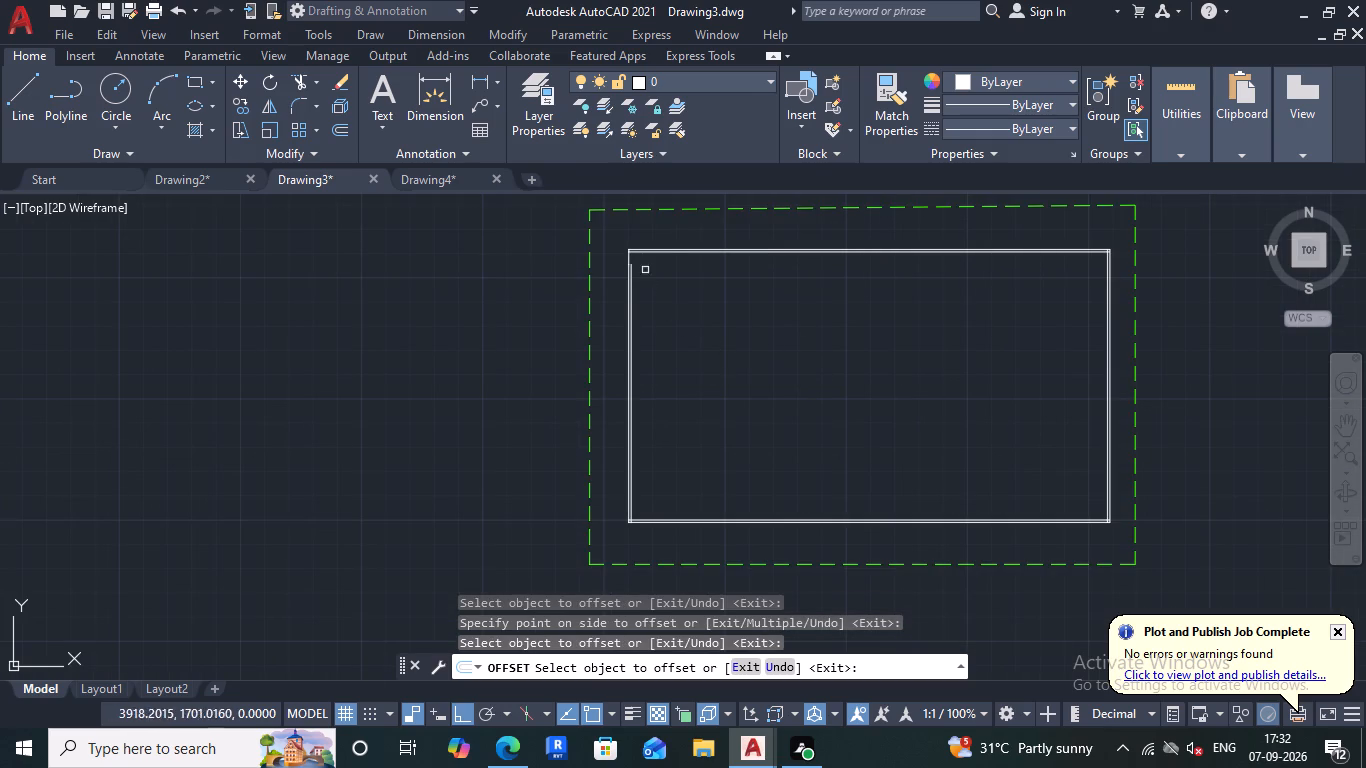
pyautogui.press('Escape')
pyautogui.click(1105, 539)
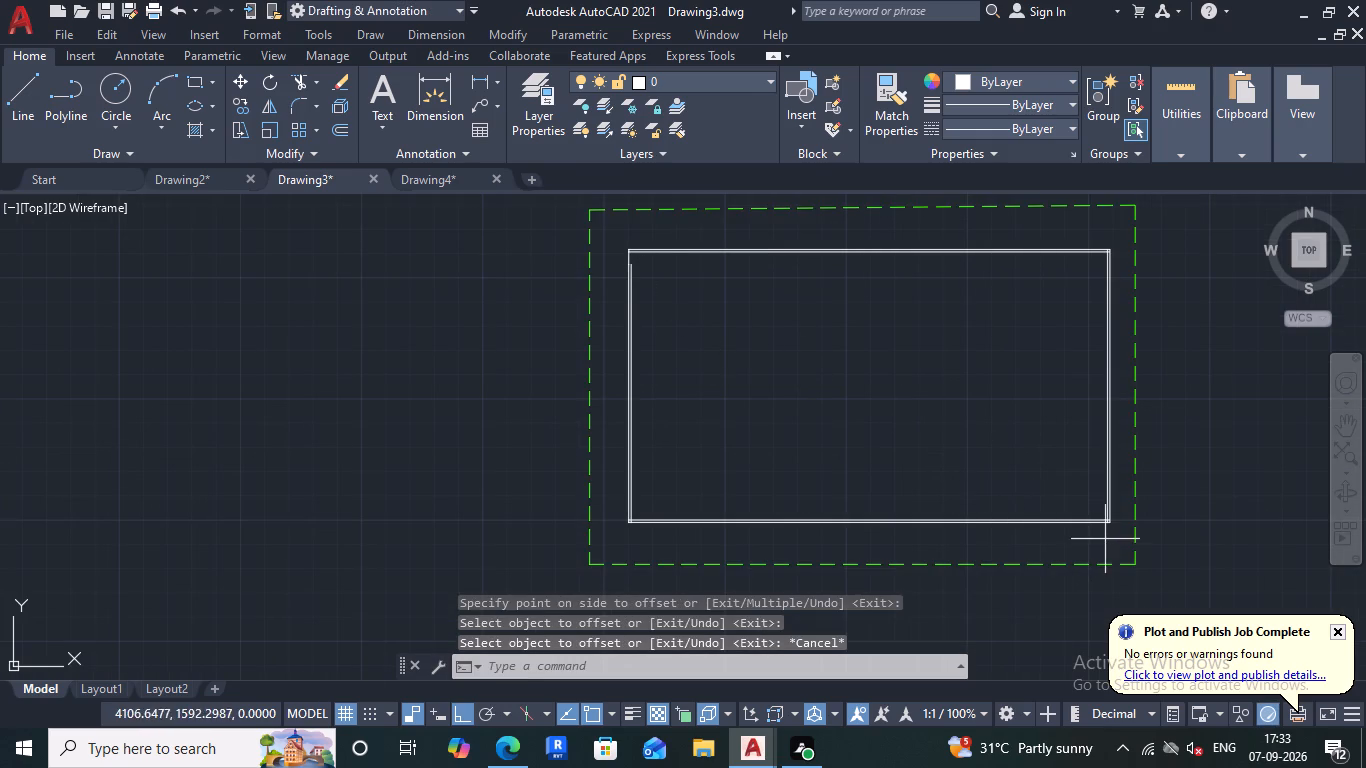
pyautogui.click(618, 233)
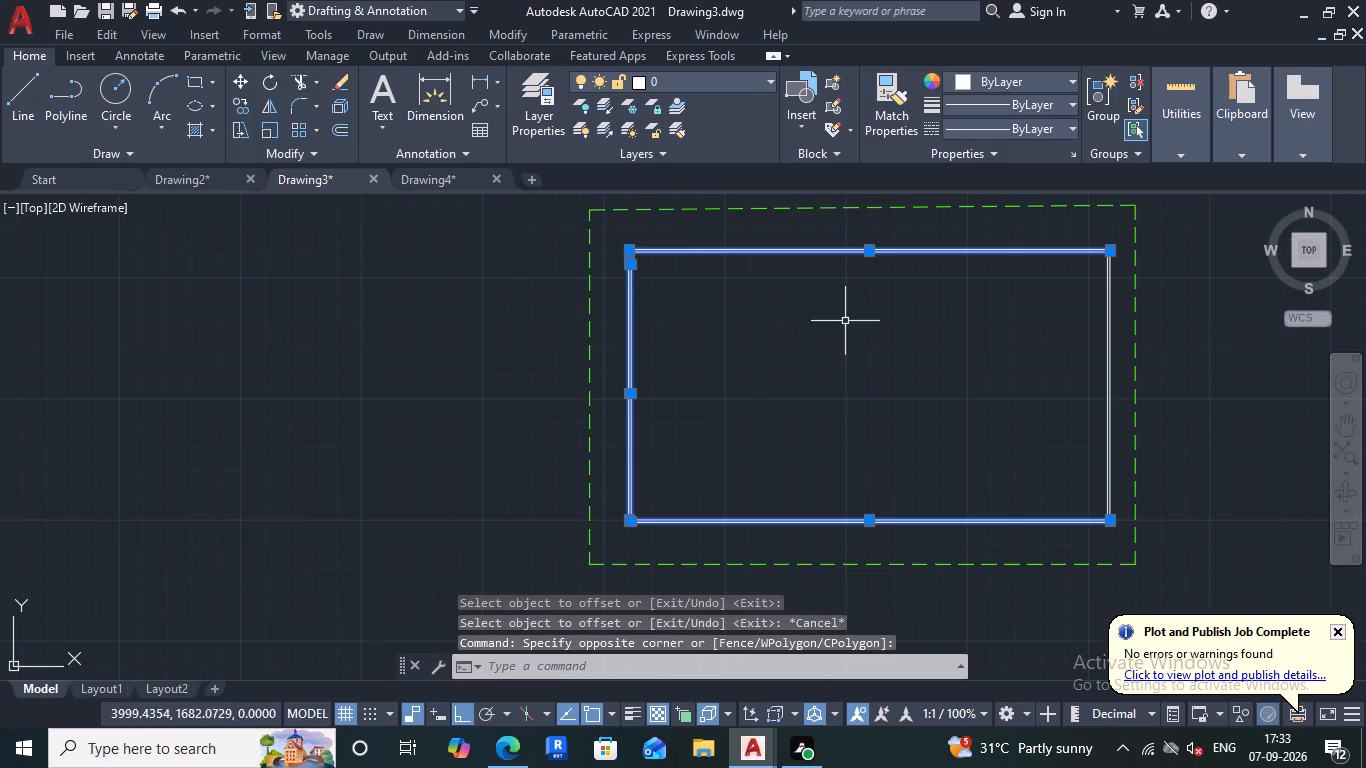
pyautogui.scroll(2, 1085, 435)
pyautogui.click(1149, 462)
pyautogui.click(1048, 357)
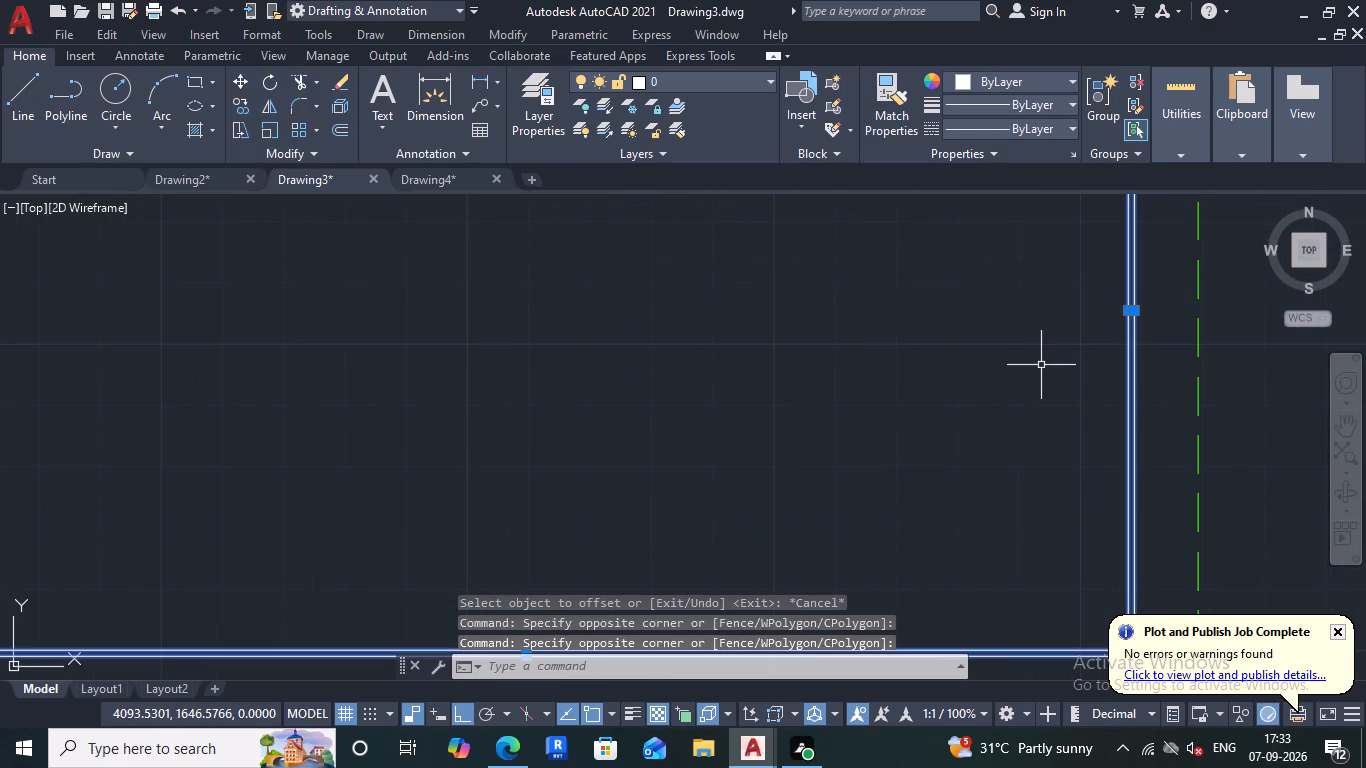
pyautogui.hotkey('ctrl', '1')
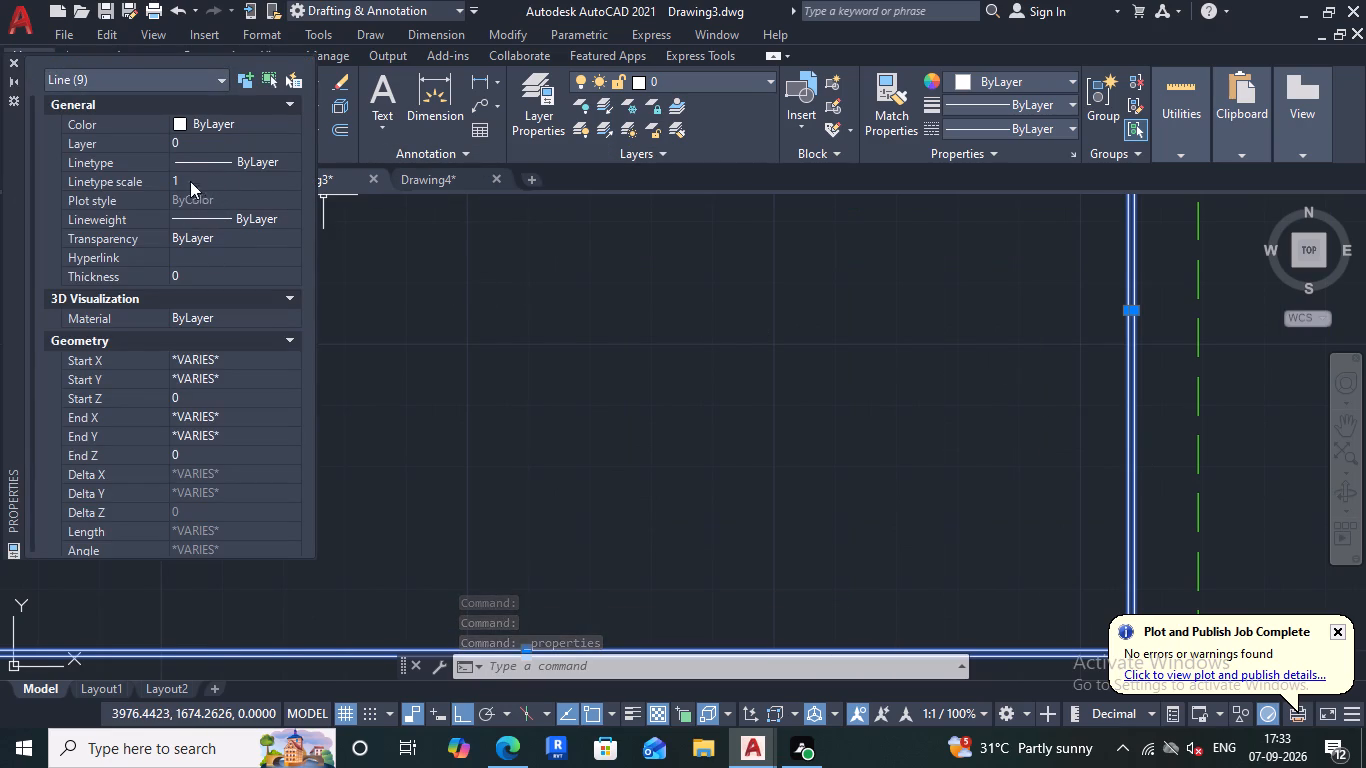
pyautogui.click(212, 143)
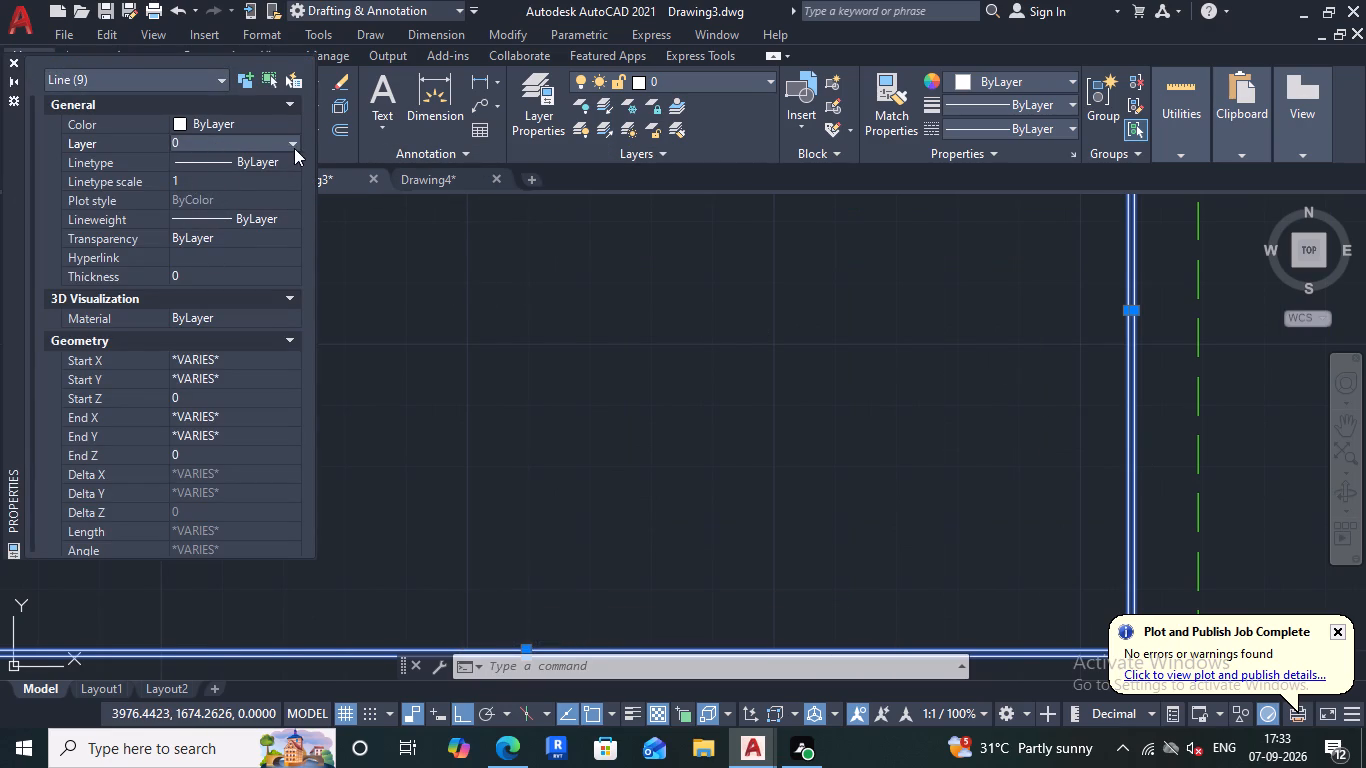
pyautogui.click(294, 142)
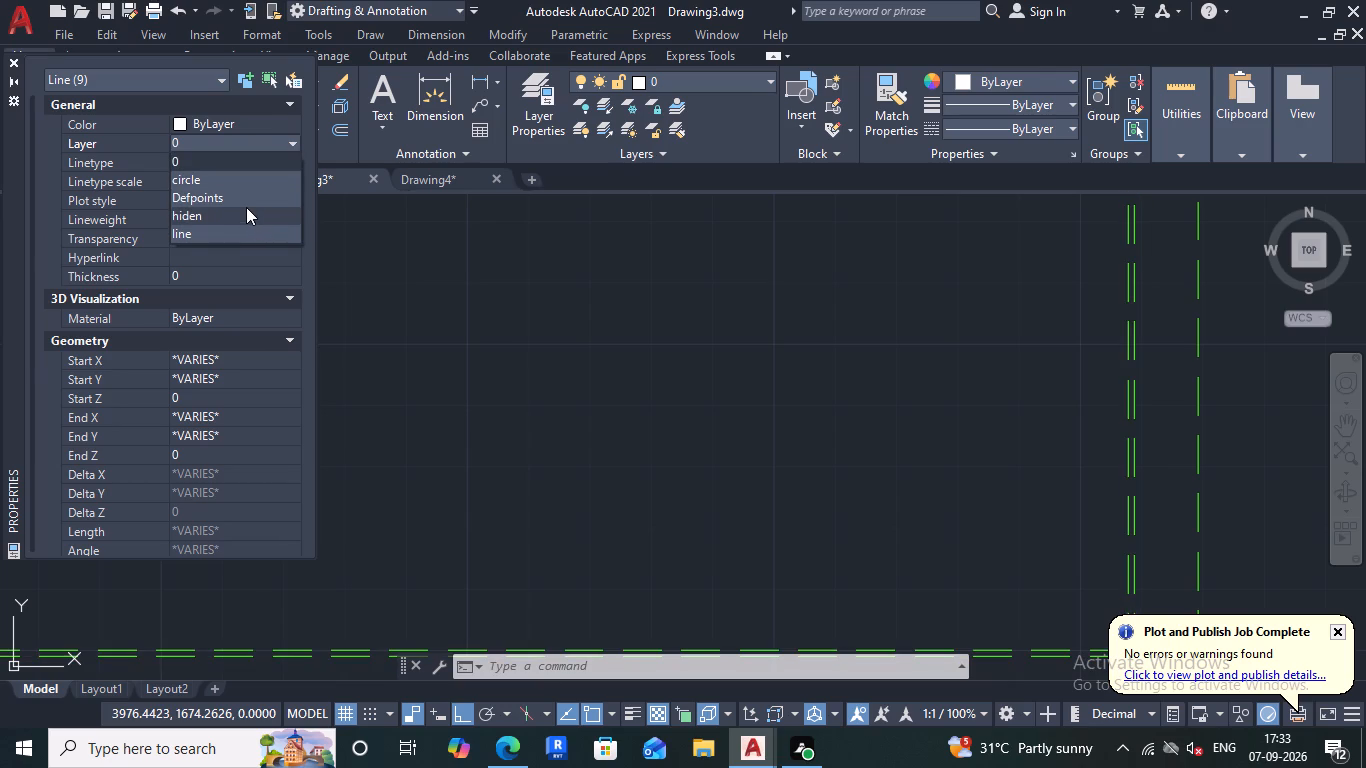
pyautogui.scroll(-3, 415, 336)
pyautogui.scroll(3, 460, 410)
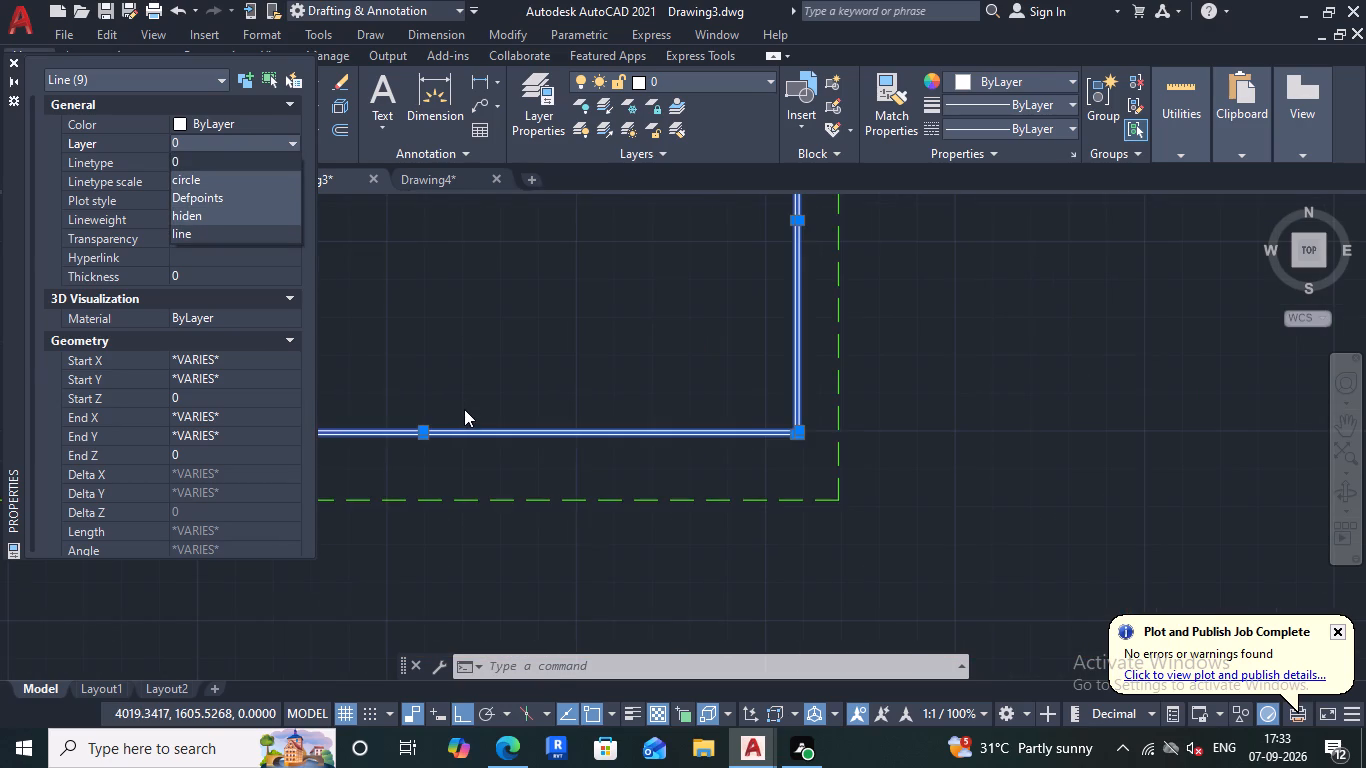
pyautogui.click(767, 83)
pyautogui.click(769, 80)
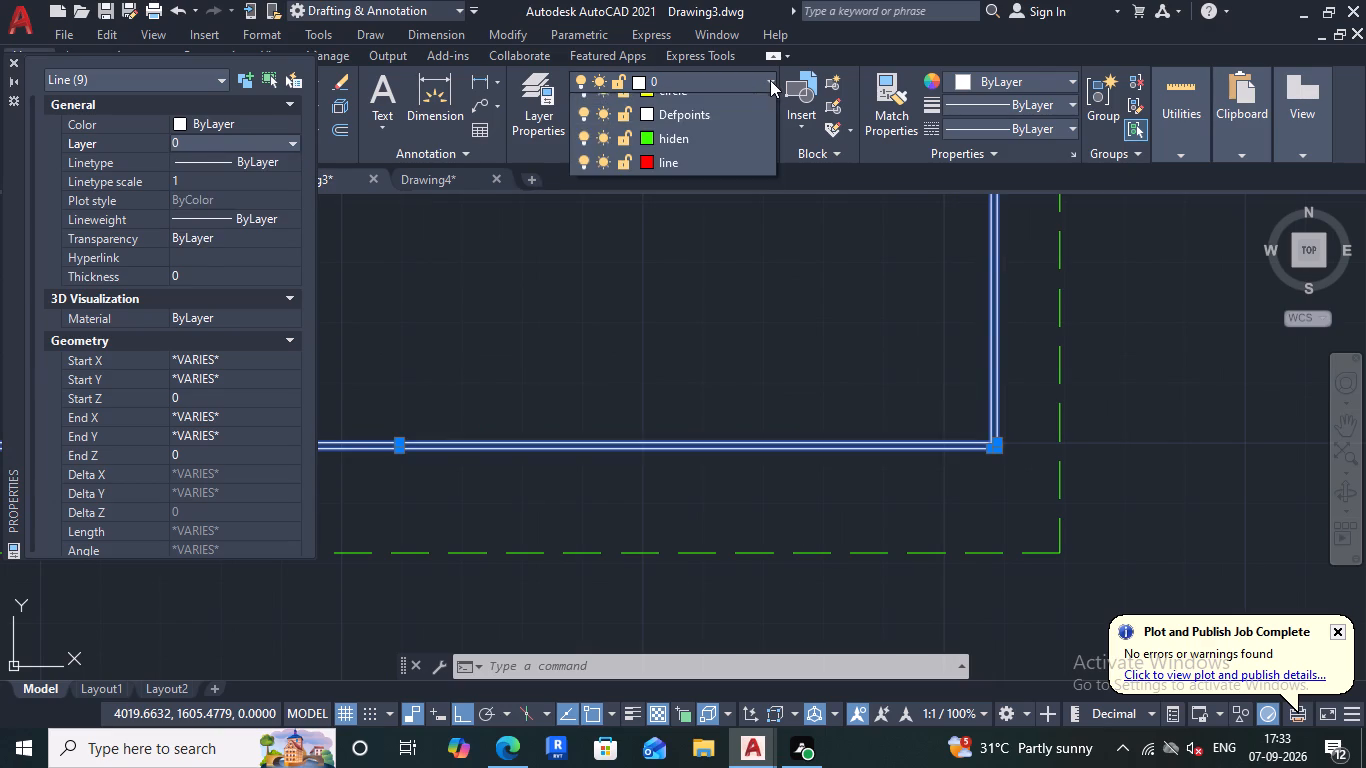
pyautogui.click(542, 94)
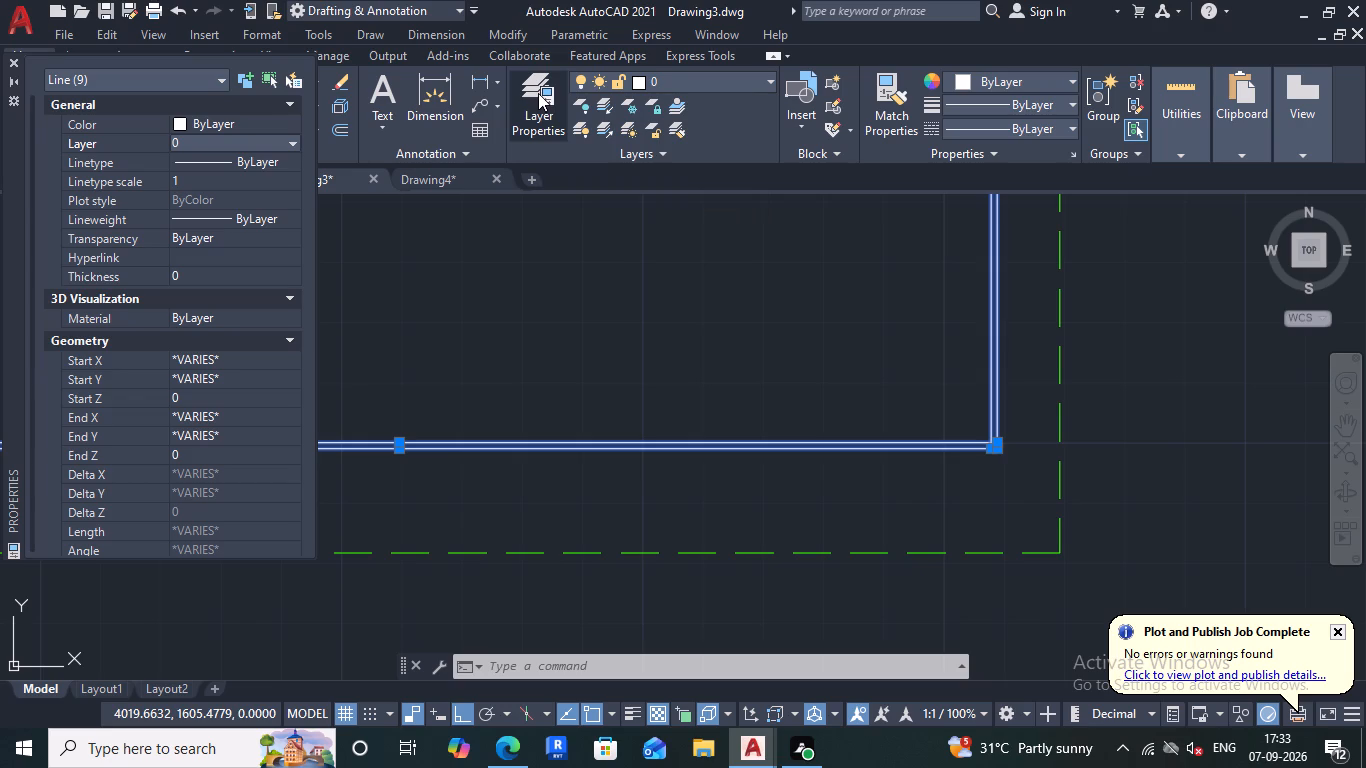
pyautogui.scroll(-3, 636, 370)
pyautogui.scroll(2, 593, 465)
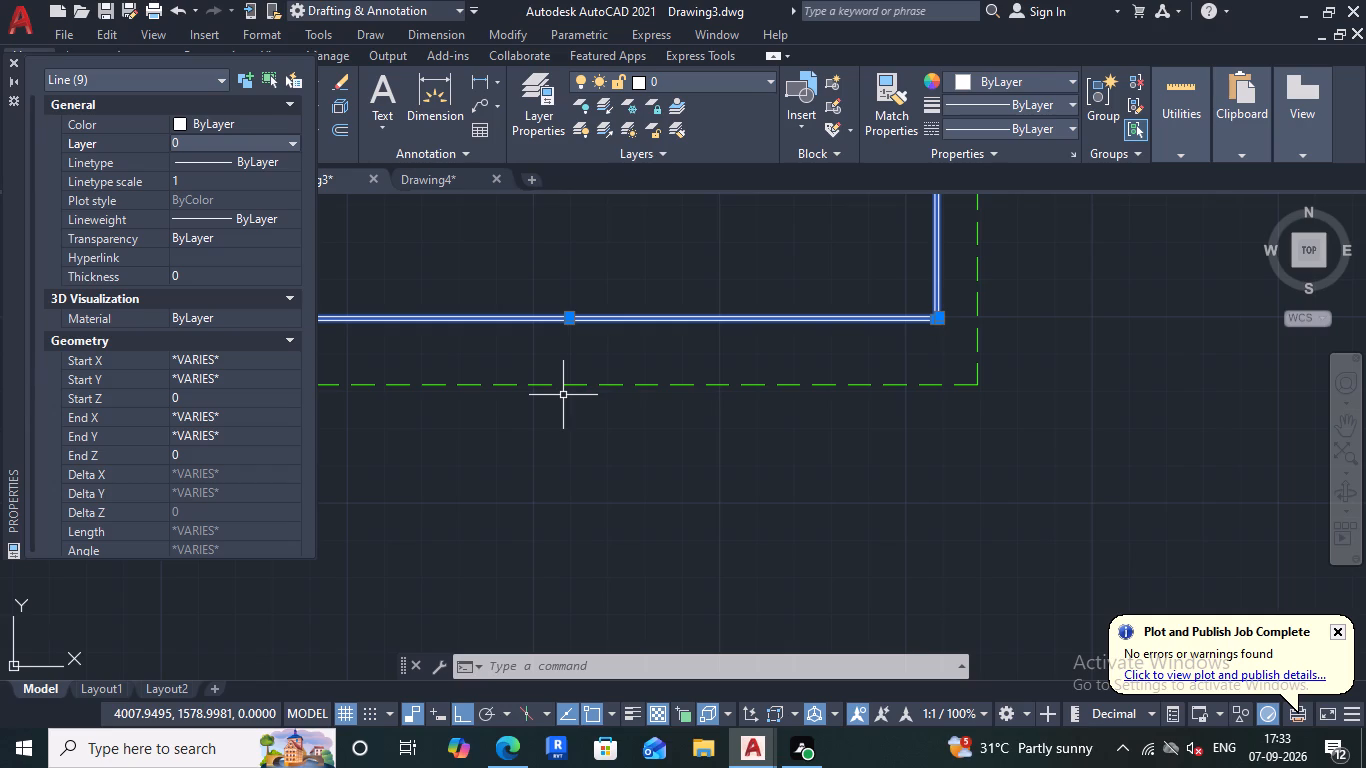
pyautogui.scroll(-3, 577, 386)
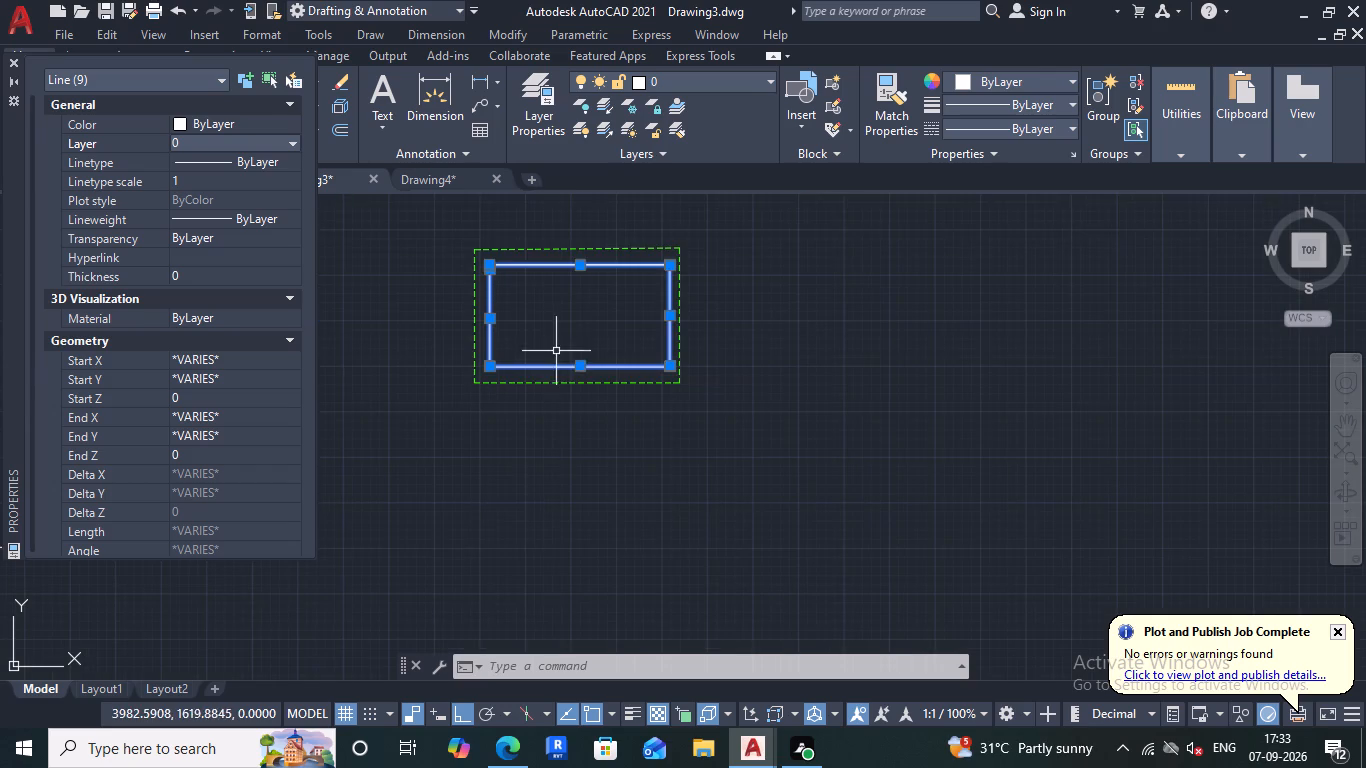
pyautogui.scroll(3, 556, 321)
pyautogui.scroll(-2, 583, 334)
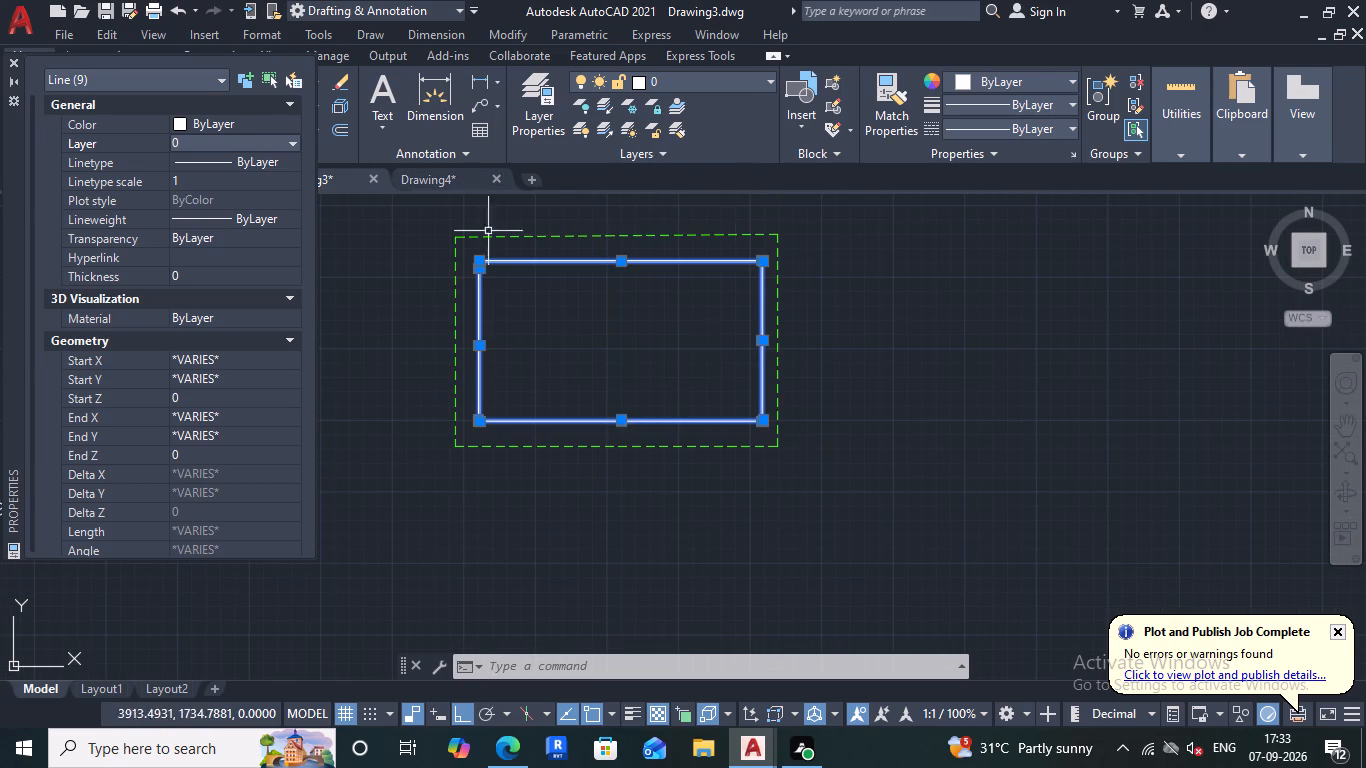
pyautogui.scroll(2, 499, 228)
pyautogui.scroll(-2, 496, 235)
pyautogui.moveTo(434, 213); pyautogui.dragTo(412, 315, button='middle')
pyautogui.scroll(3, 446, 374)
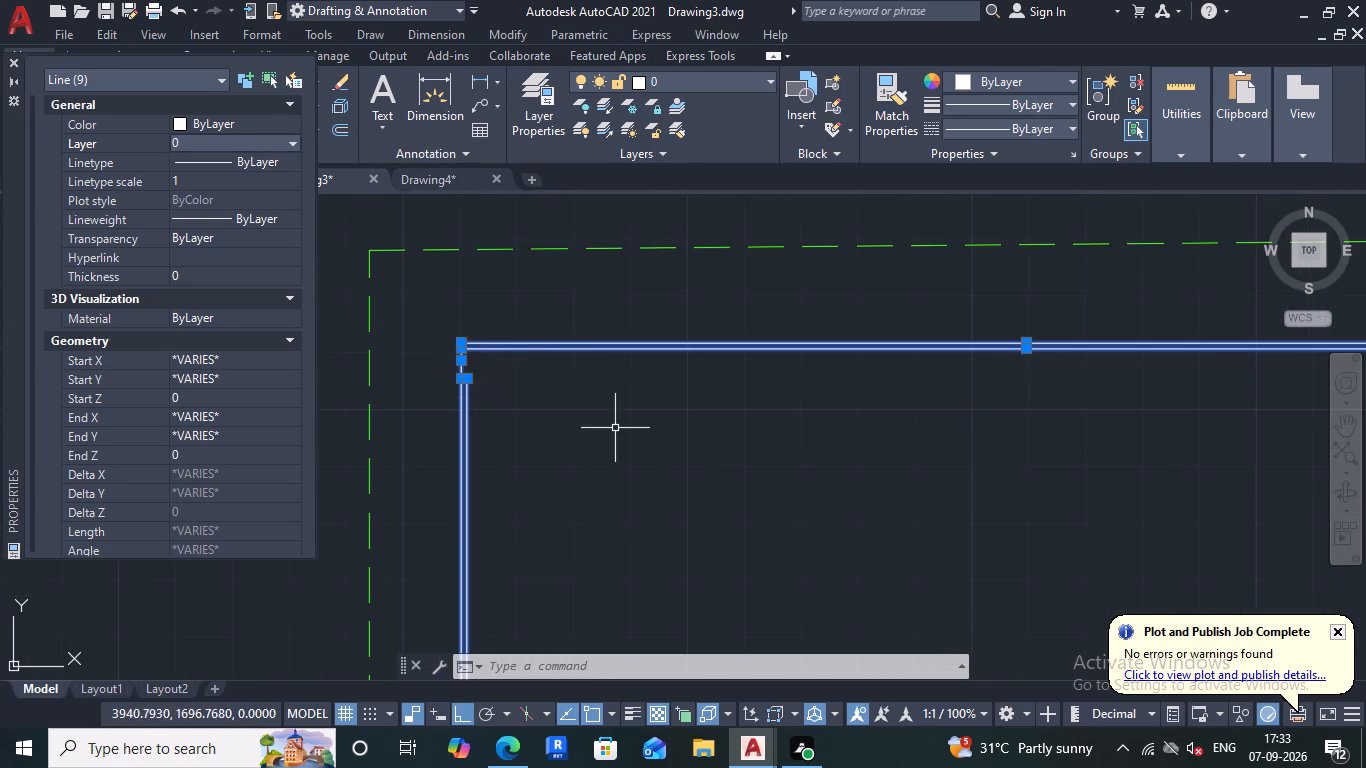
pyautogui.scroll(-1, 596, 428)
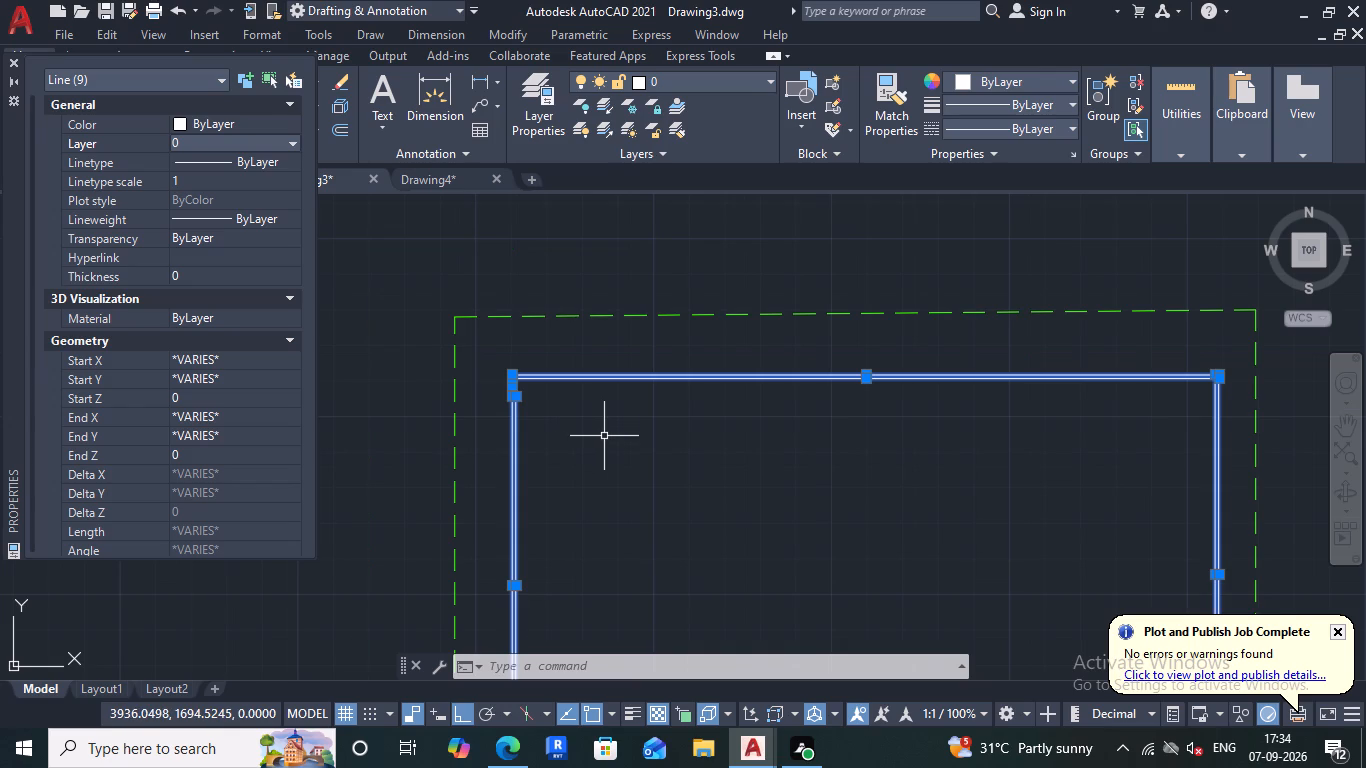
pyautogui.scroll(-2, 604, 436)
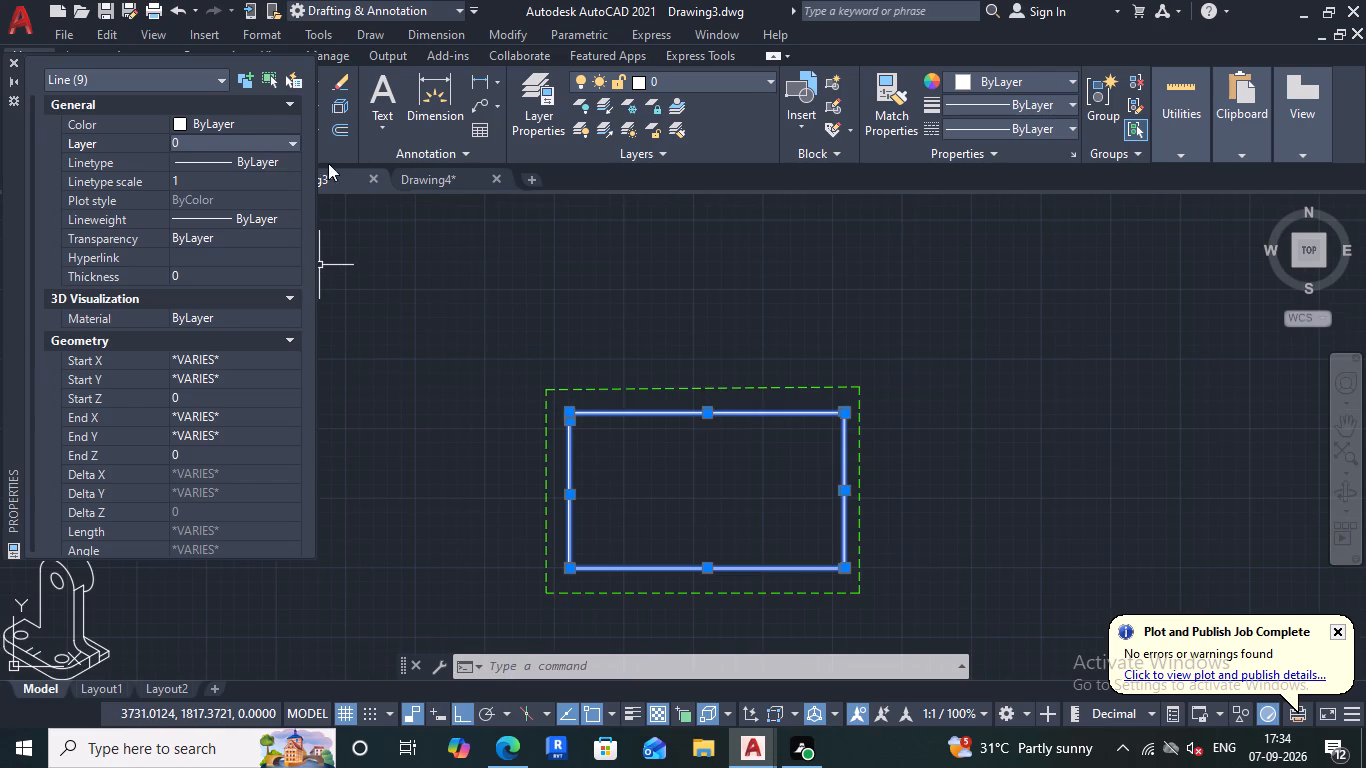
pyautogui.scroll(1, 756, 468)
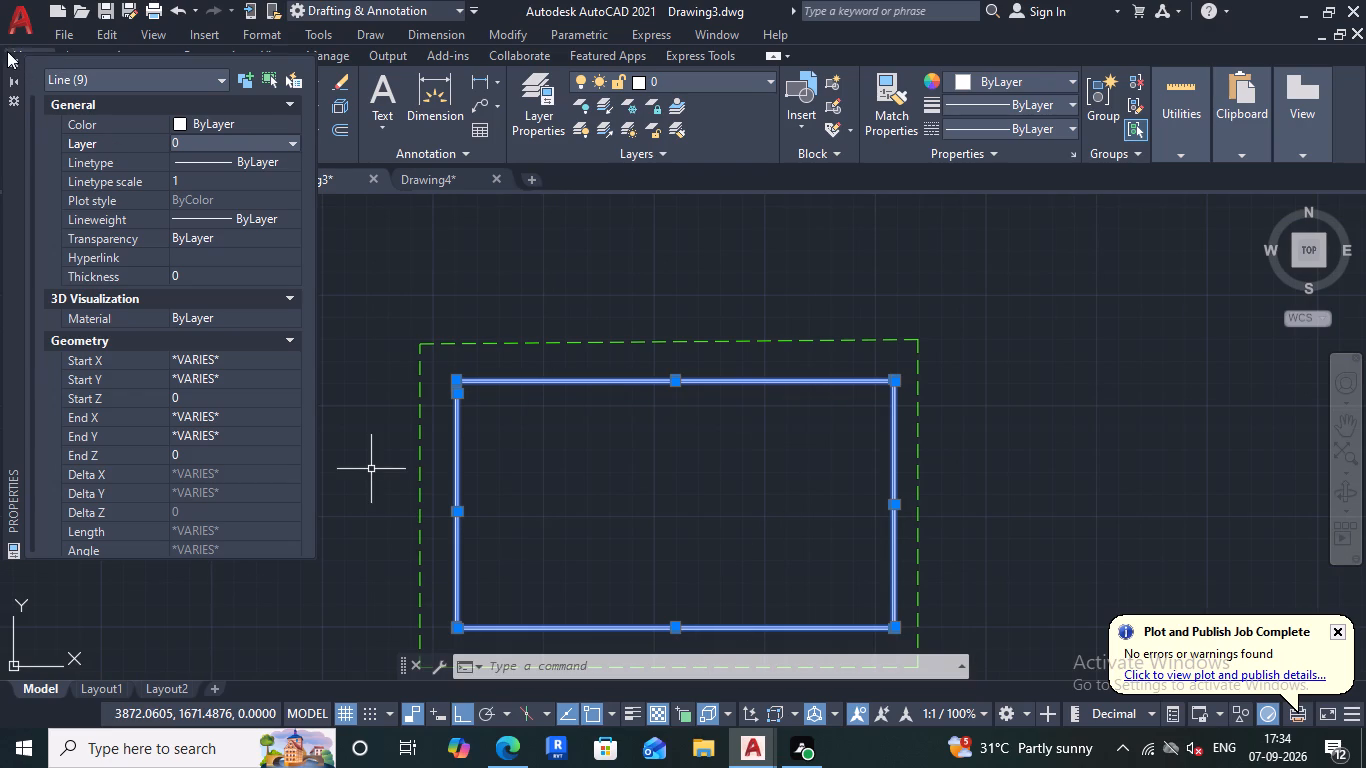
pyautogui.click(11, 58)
# Erase the double white rectangle together with the dashed green rectangle around it.
pyautogui.scroll(-2, 710, 422)
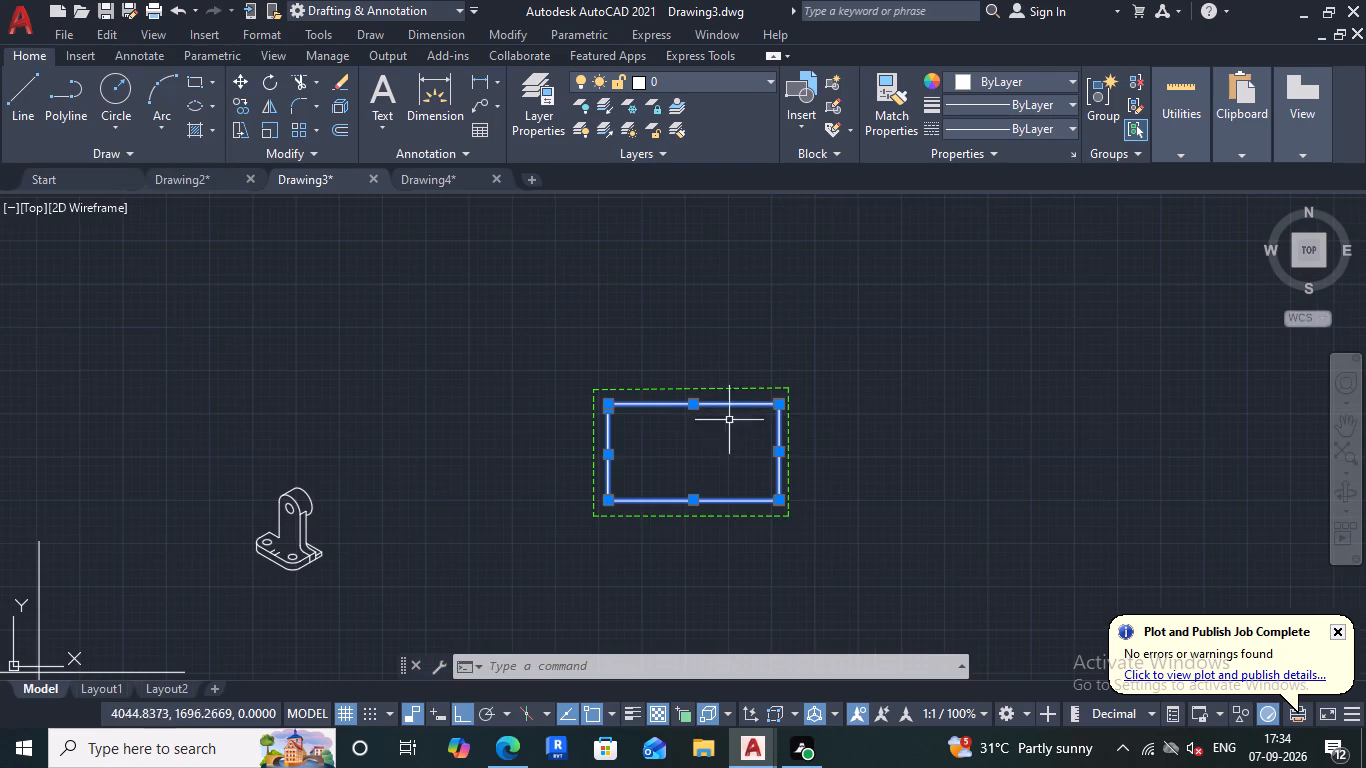
pyautogui.moveTo(884, 545); pyautogui.dragTo(843, 485)
pyautogui.click(569, 311)
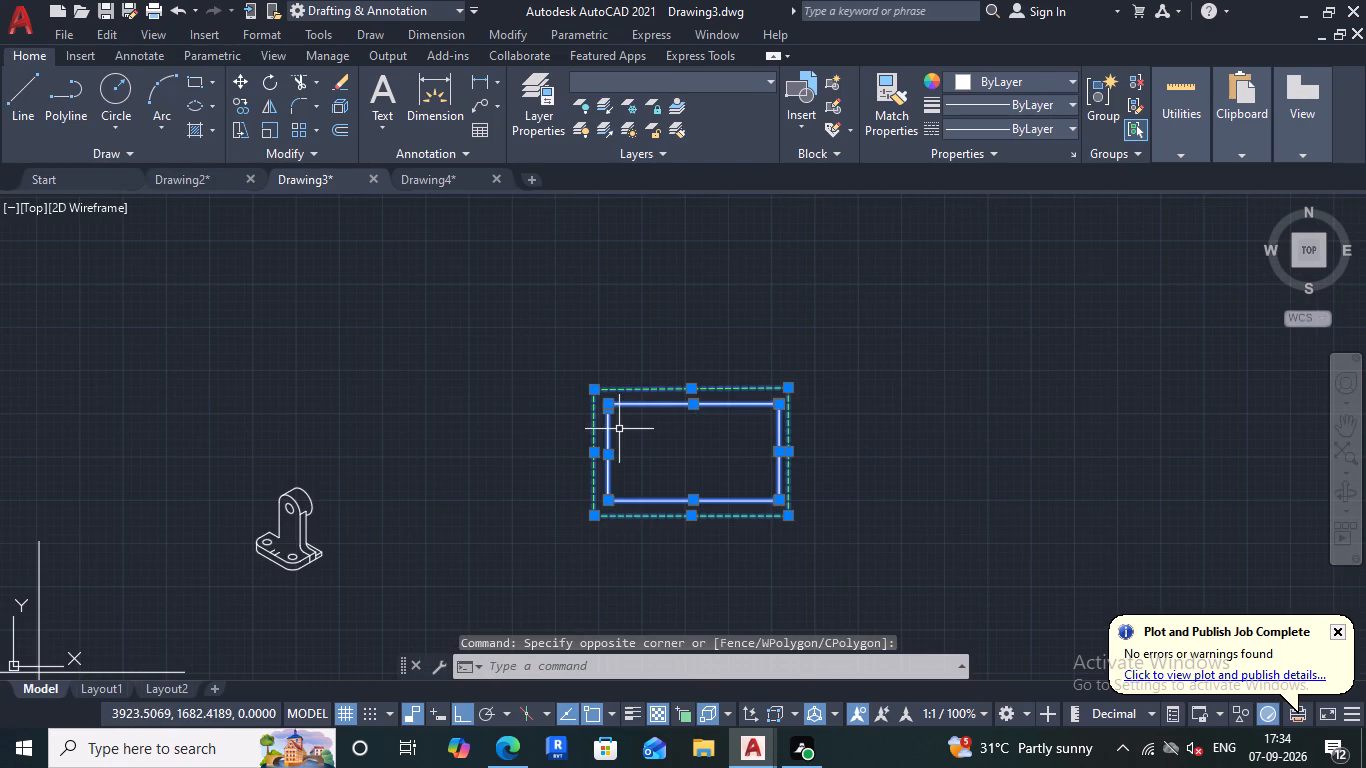
pyautogui.press('Delete')
pyautogui.press('Delete')
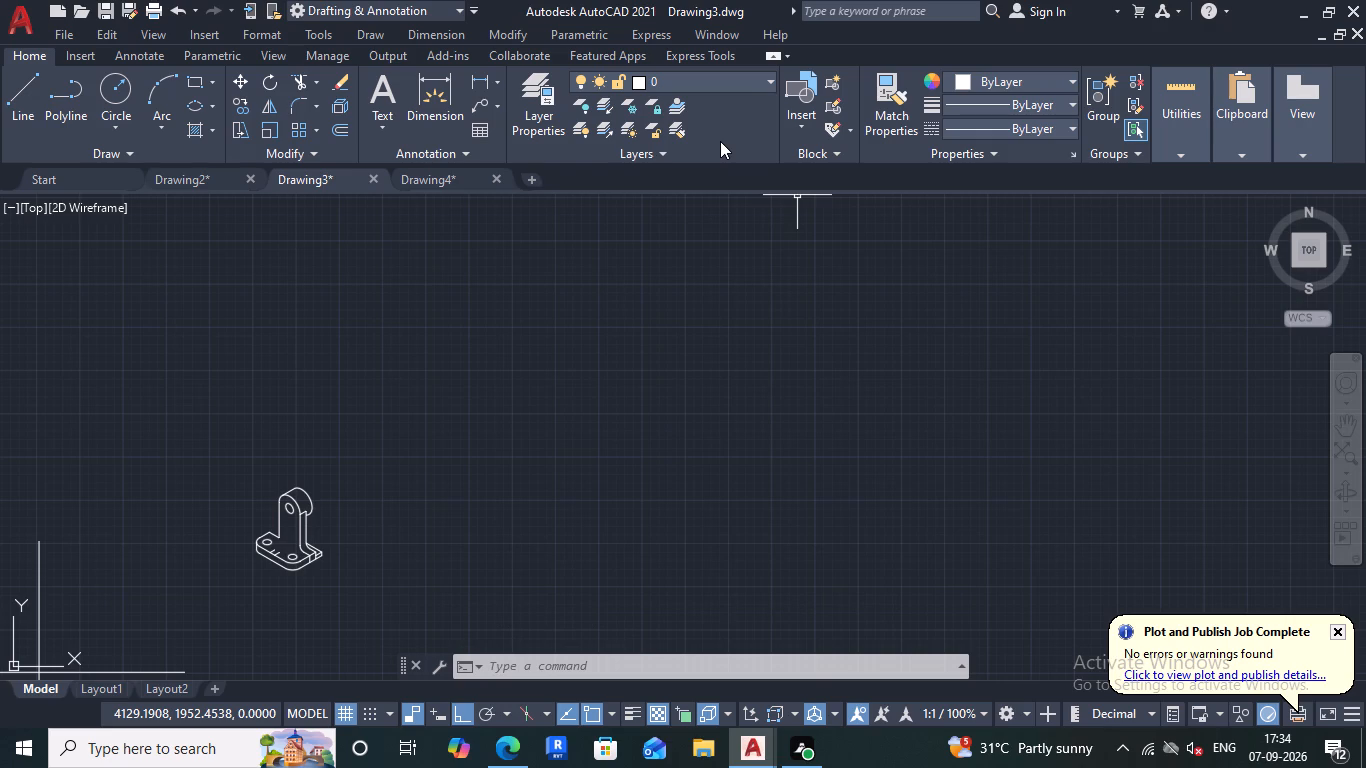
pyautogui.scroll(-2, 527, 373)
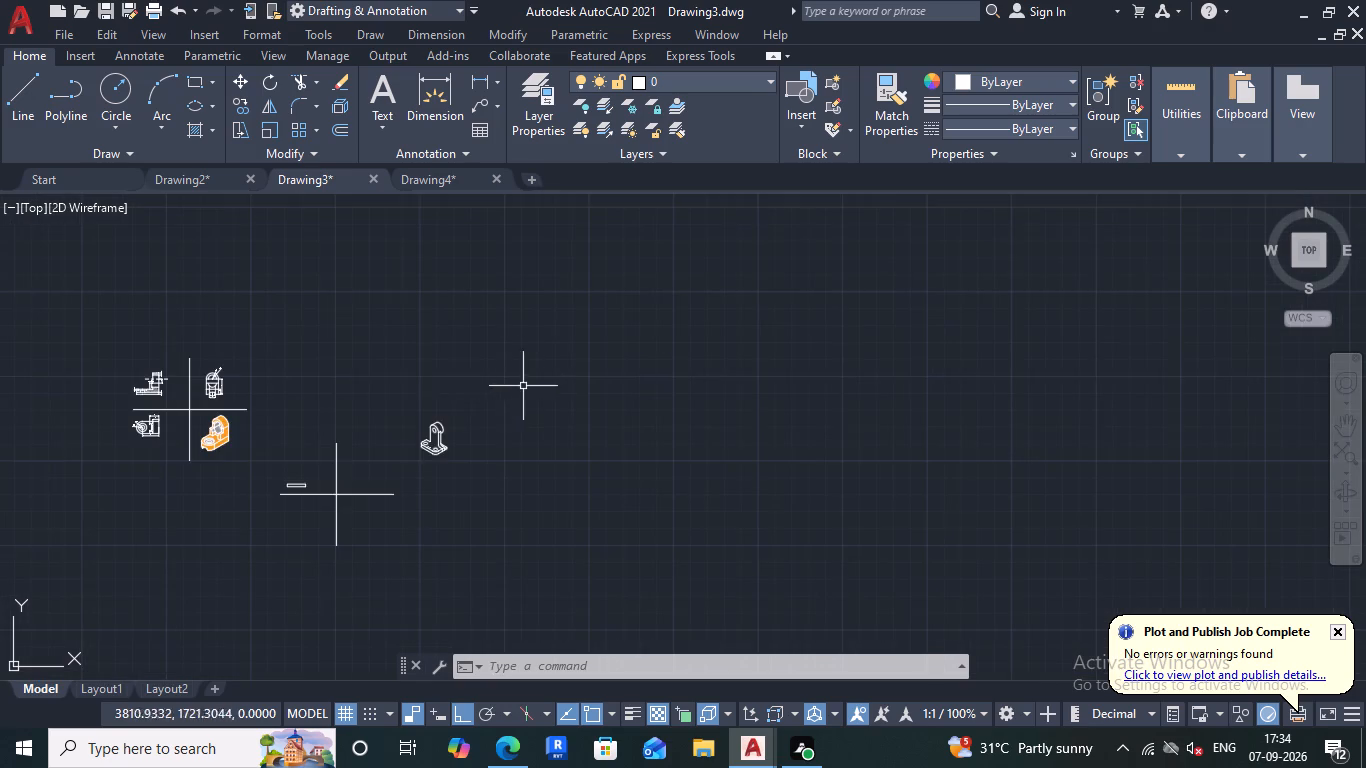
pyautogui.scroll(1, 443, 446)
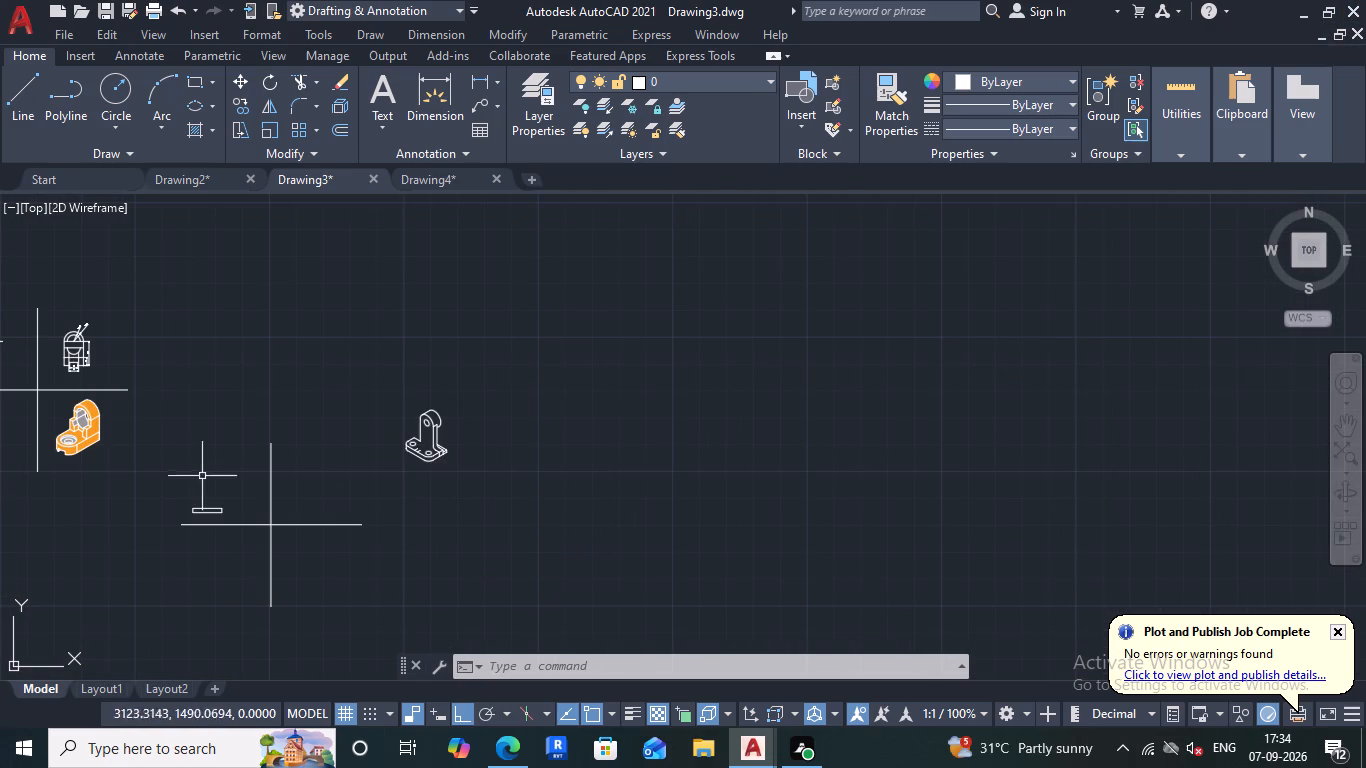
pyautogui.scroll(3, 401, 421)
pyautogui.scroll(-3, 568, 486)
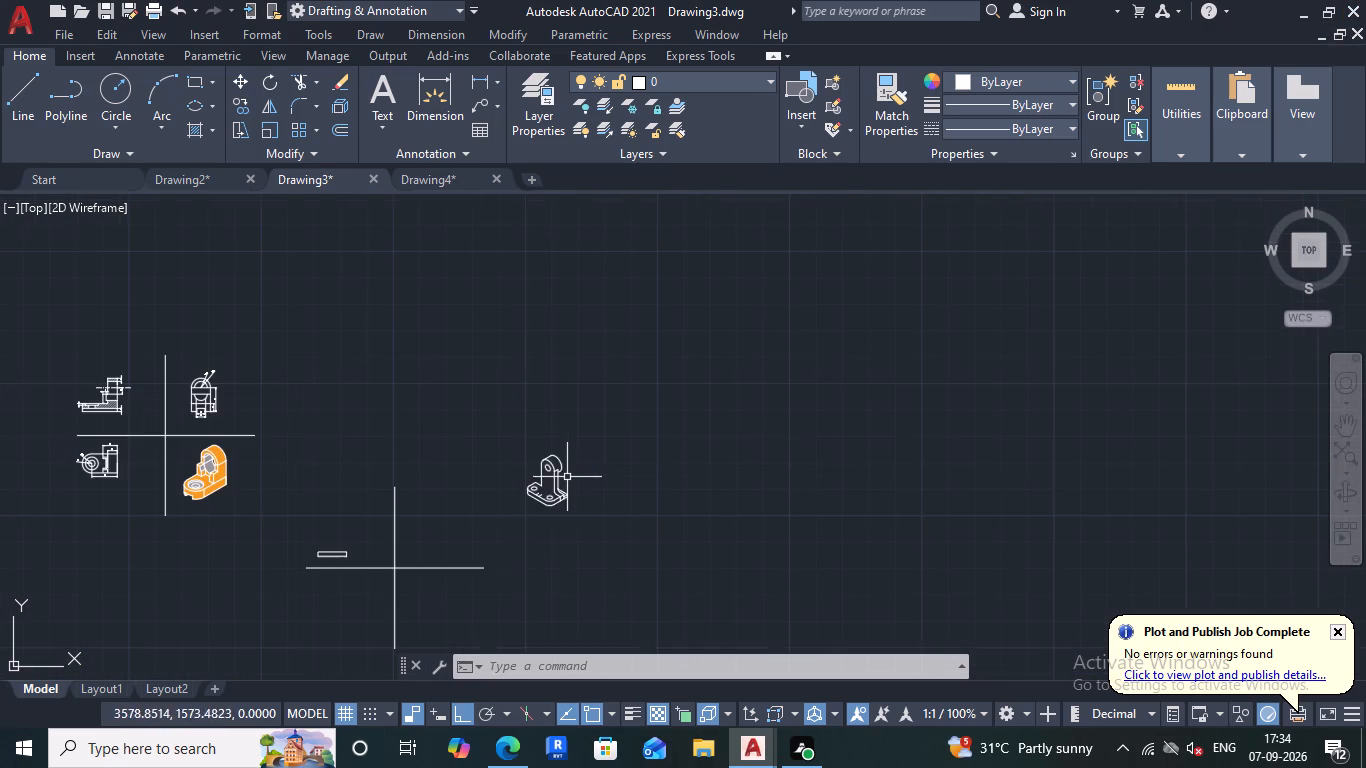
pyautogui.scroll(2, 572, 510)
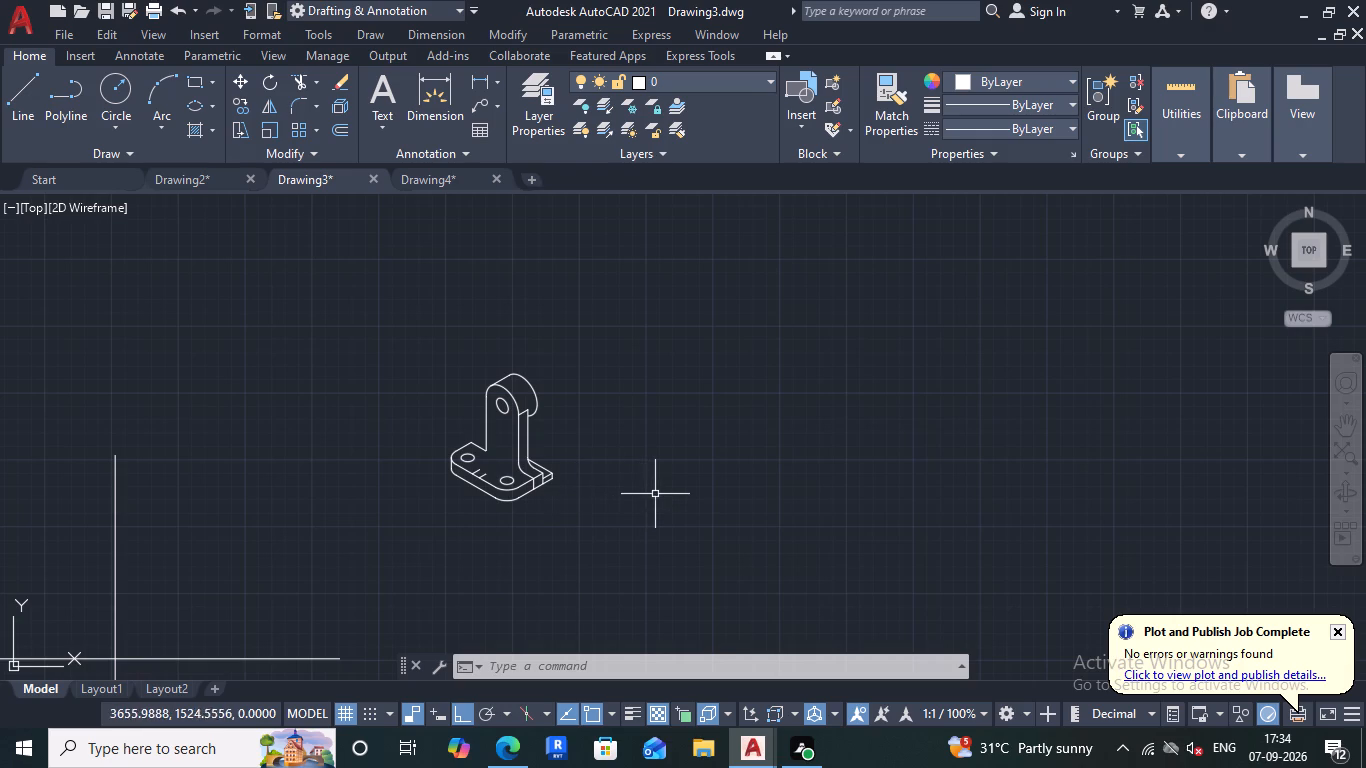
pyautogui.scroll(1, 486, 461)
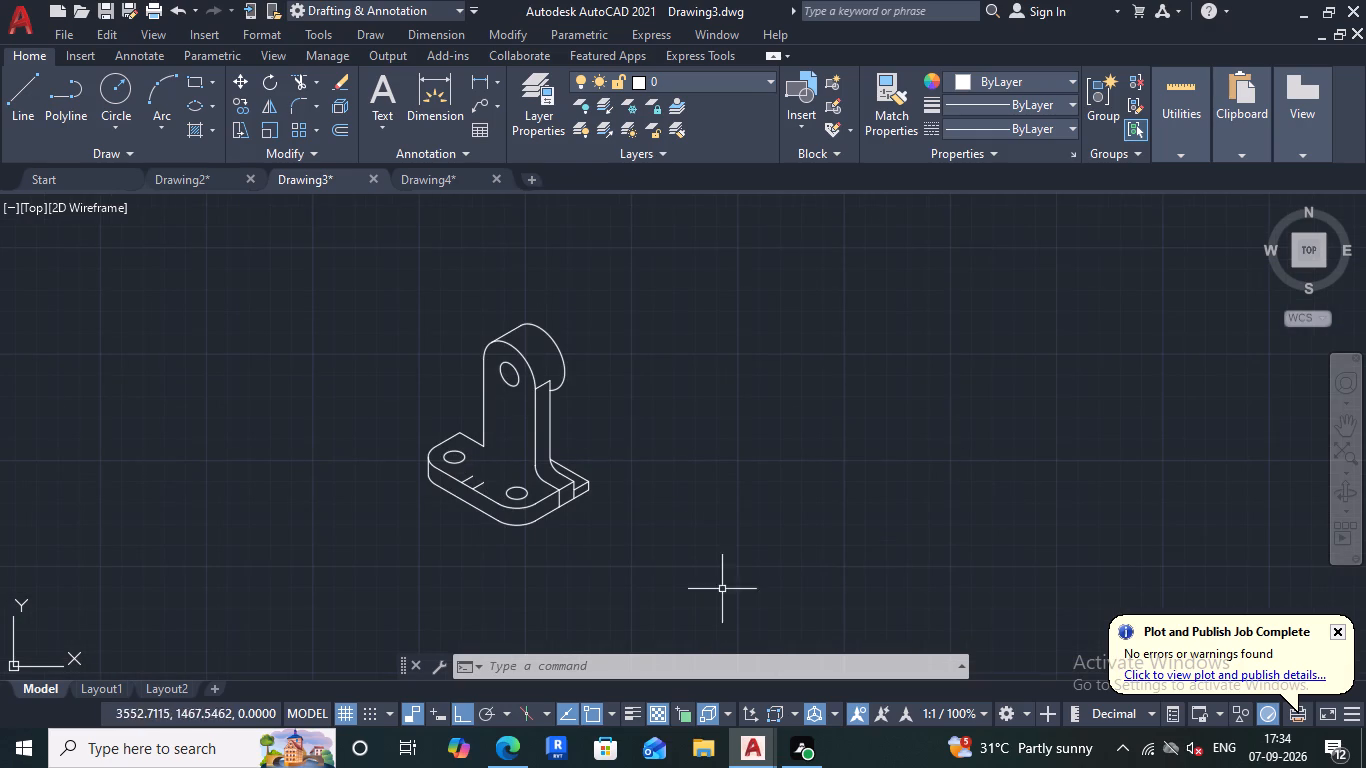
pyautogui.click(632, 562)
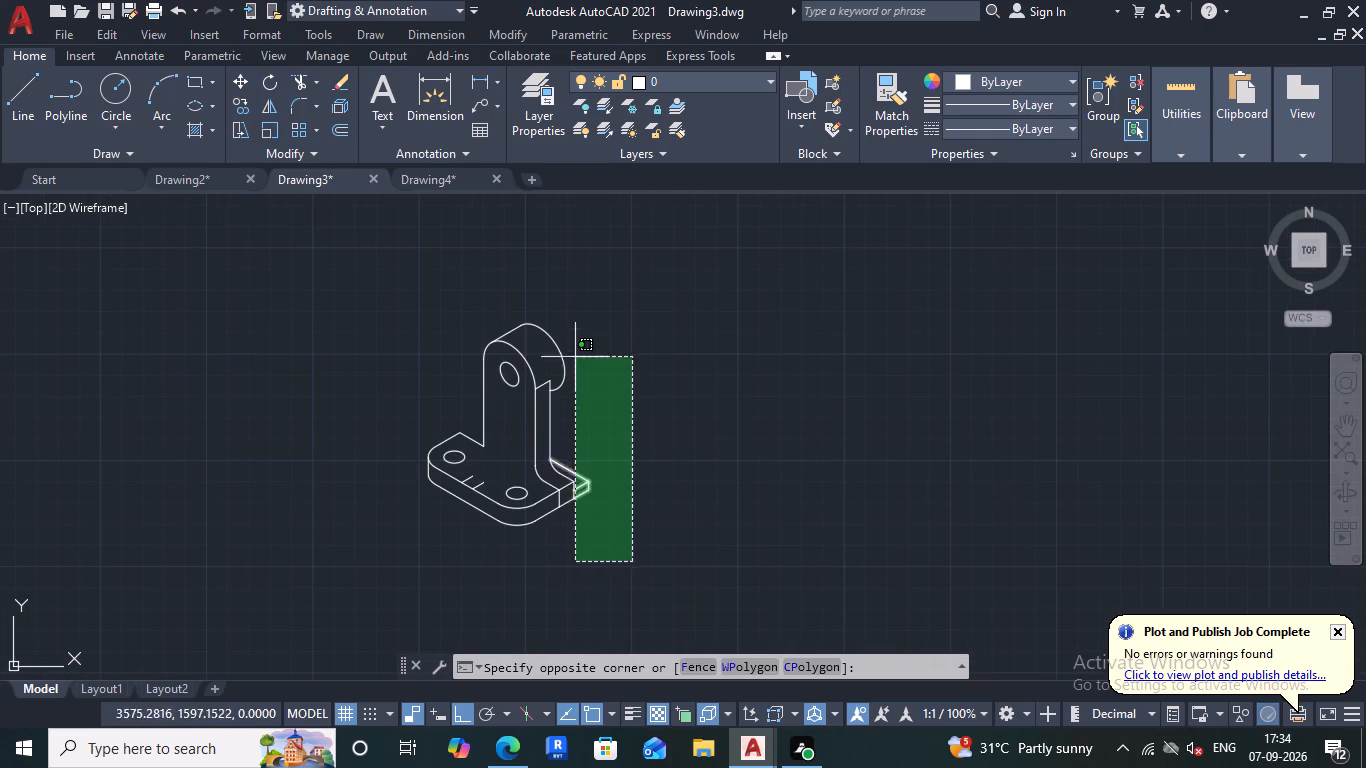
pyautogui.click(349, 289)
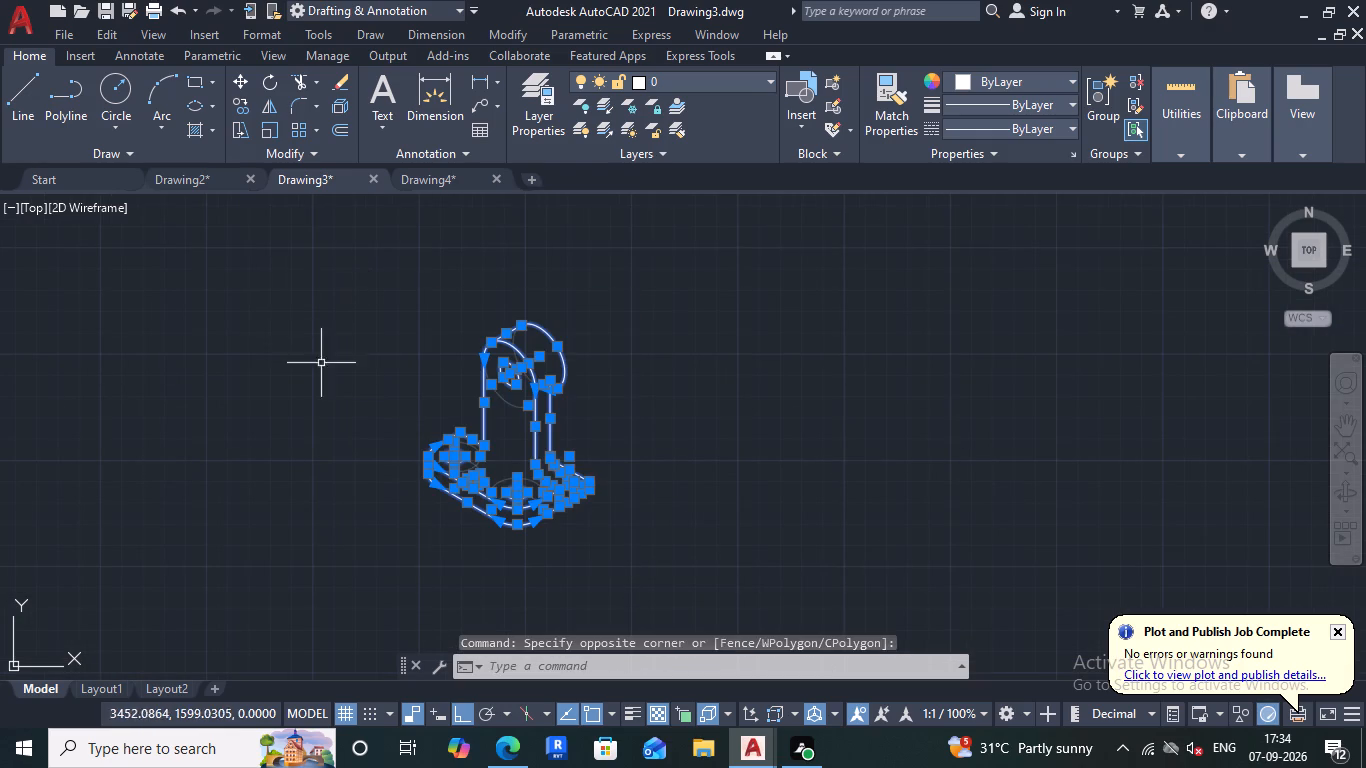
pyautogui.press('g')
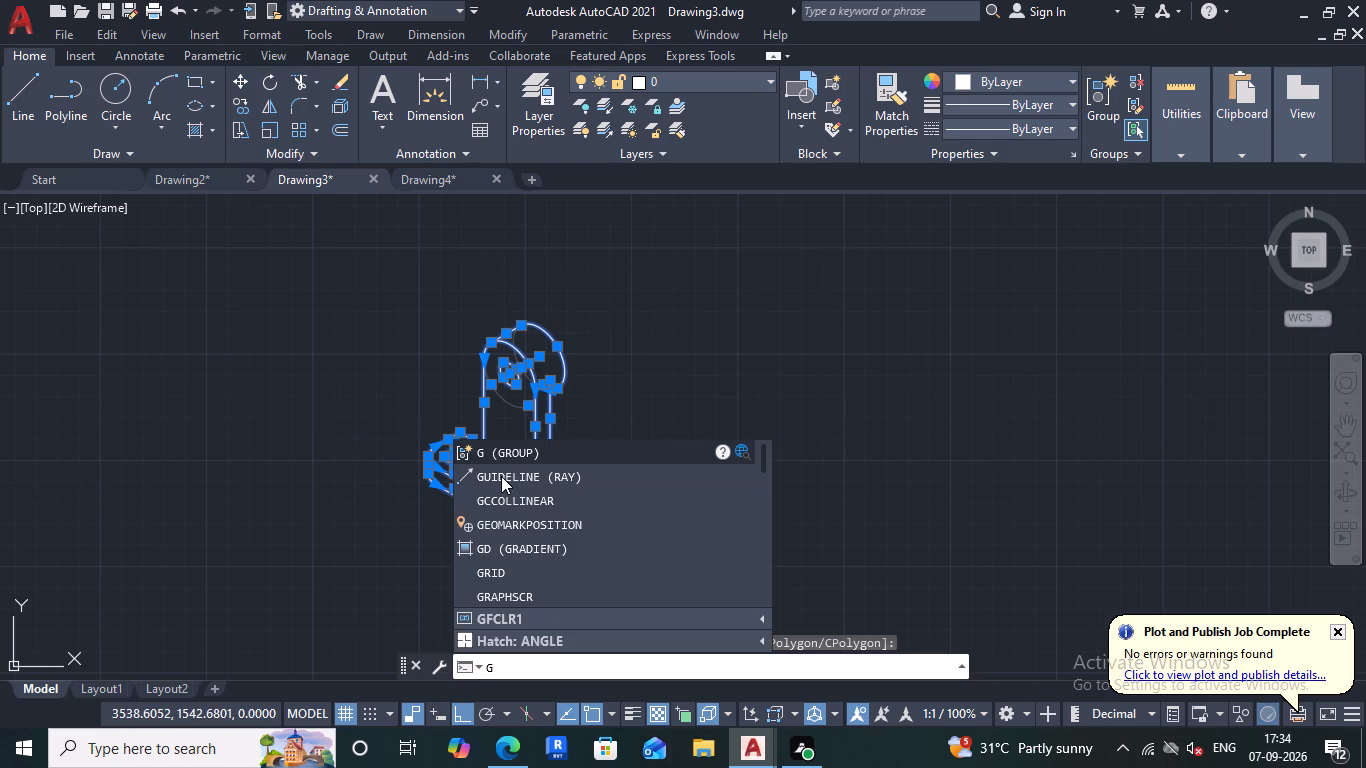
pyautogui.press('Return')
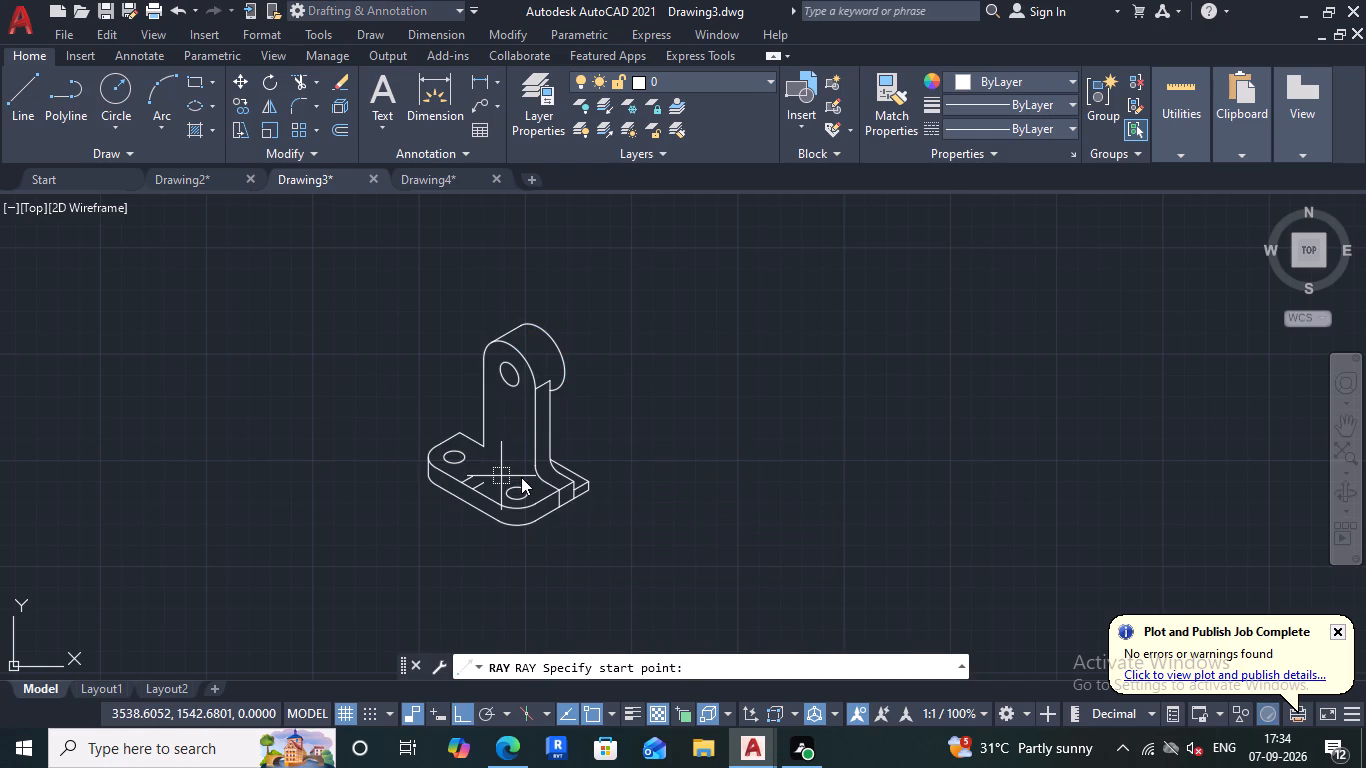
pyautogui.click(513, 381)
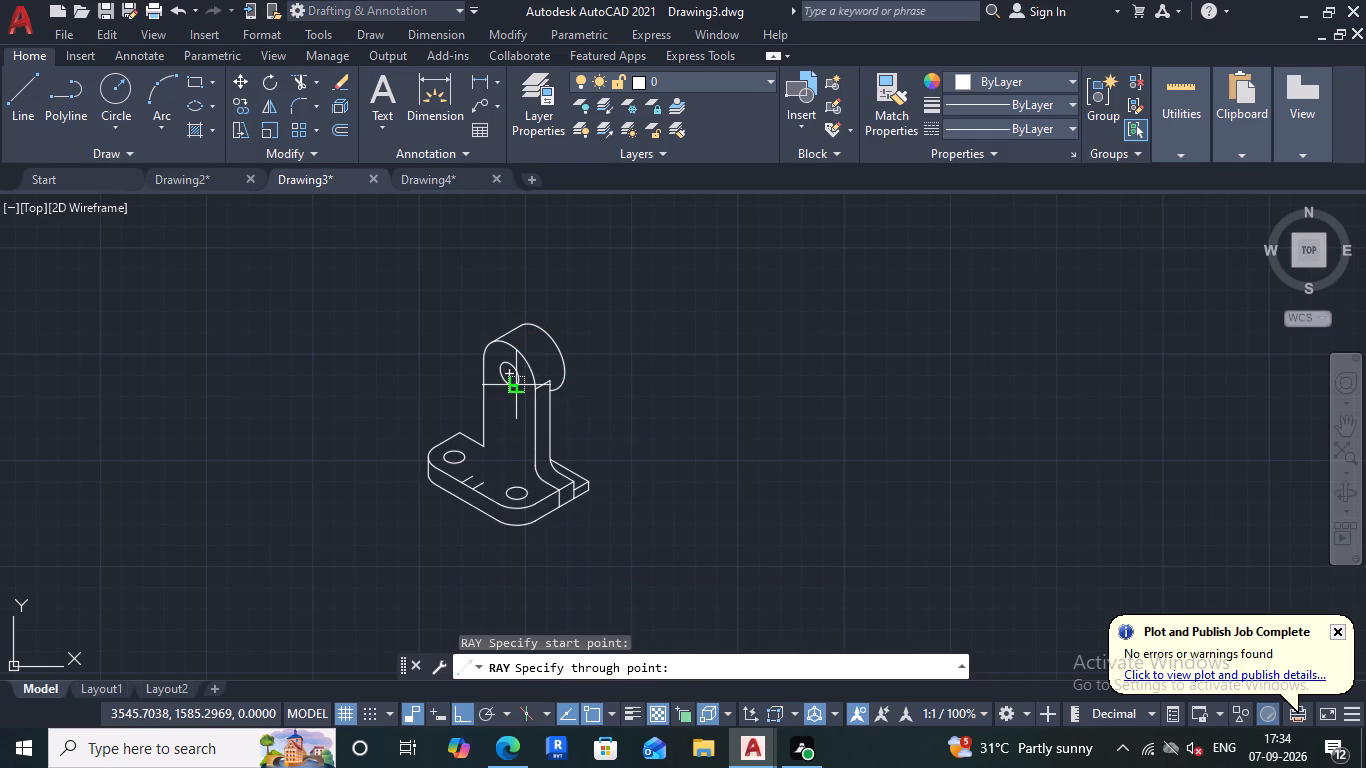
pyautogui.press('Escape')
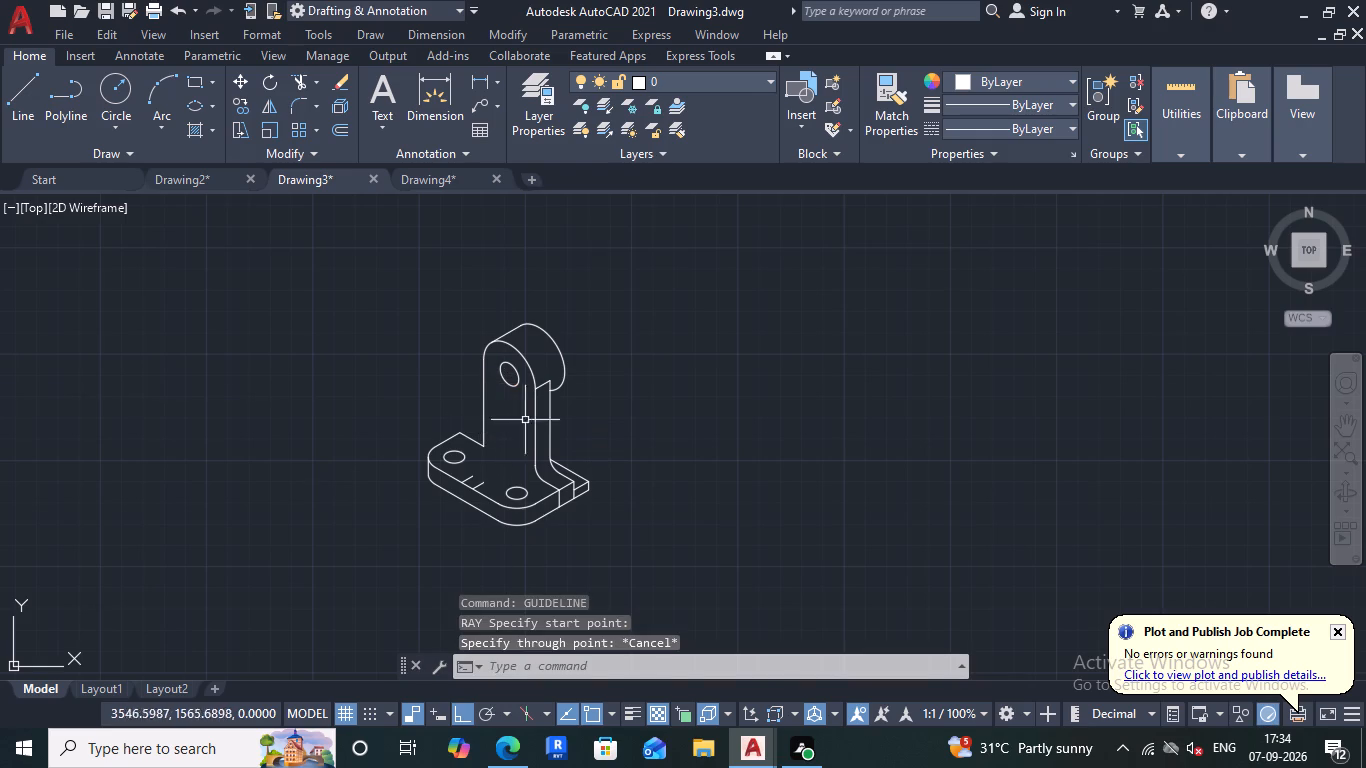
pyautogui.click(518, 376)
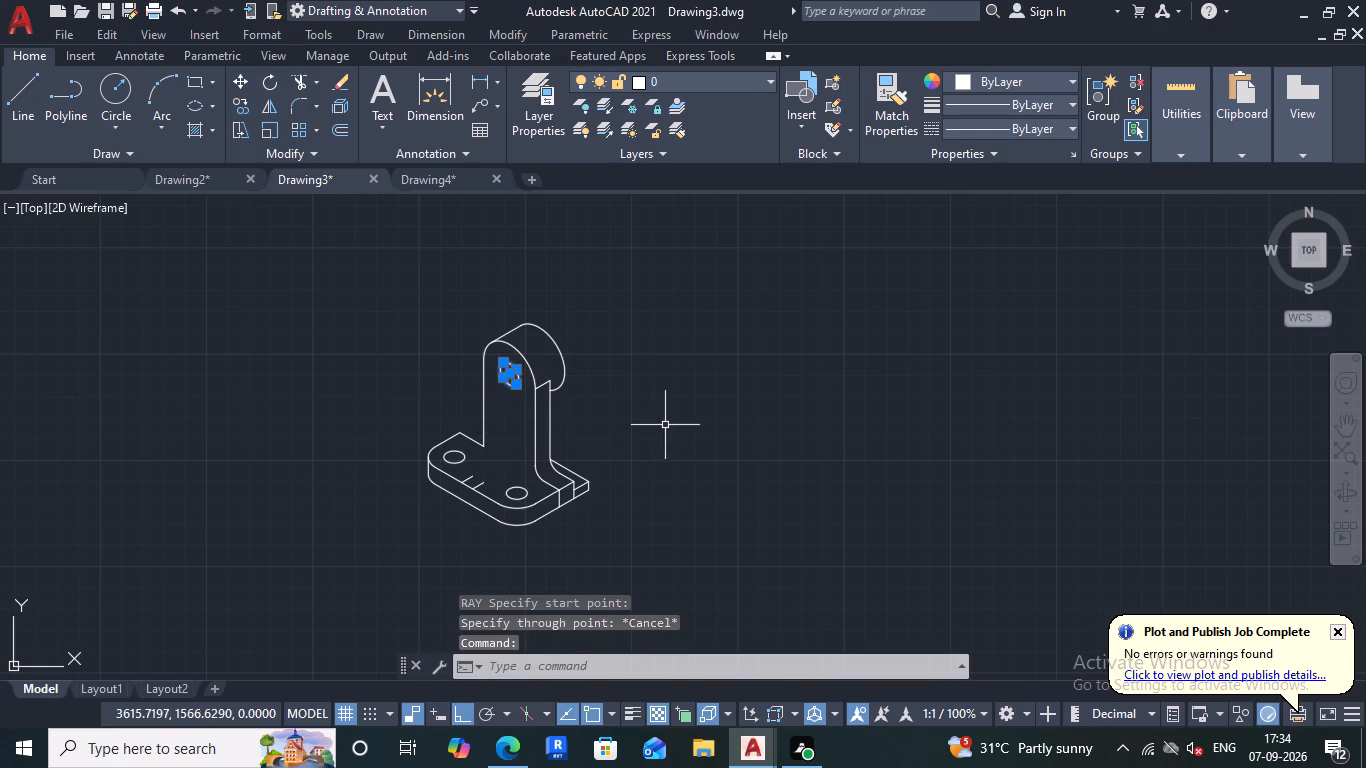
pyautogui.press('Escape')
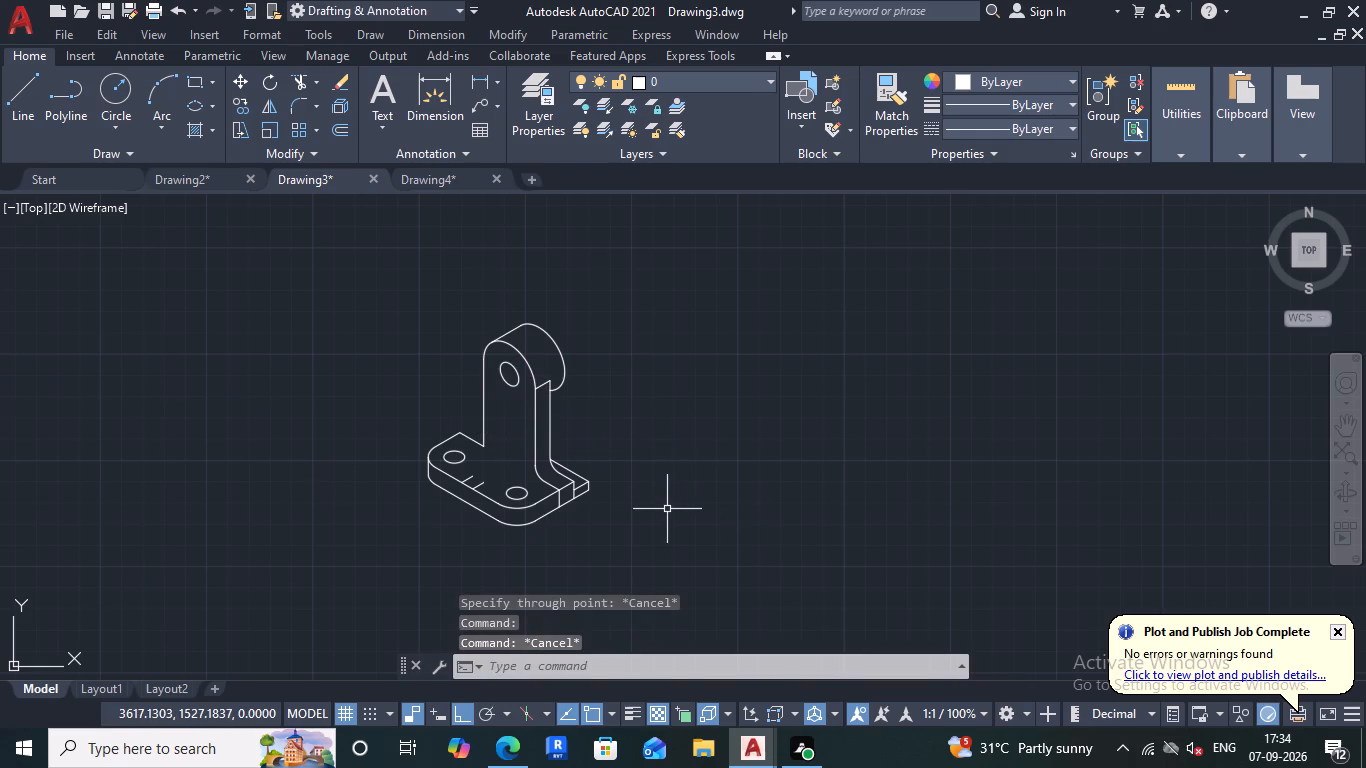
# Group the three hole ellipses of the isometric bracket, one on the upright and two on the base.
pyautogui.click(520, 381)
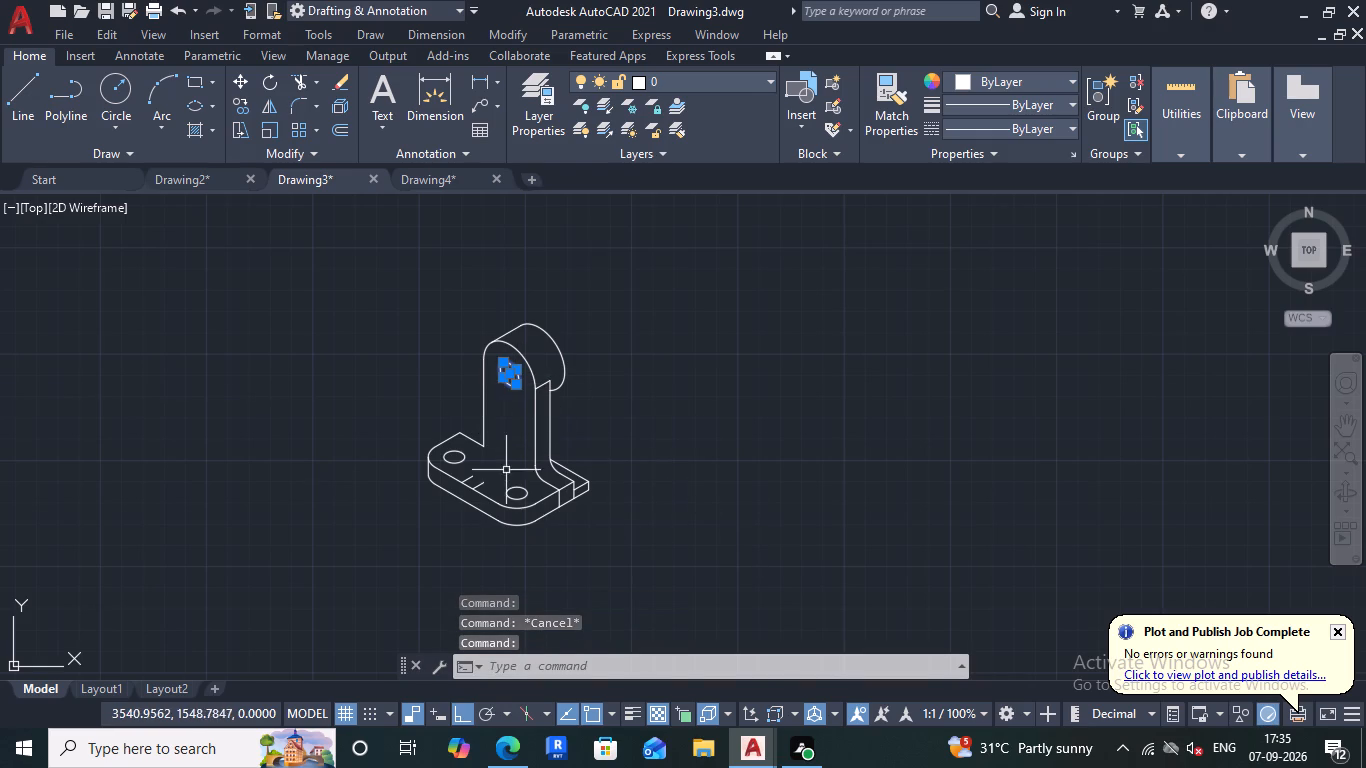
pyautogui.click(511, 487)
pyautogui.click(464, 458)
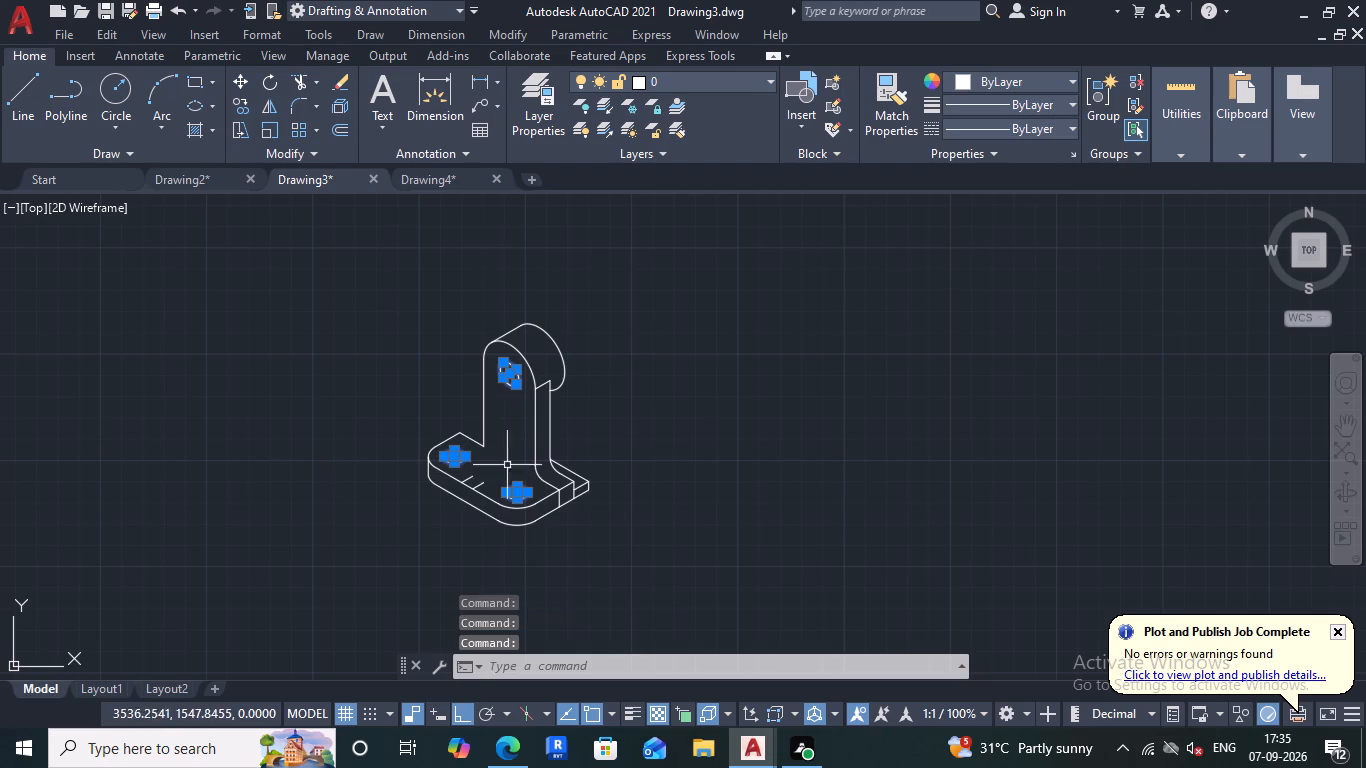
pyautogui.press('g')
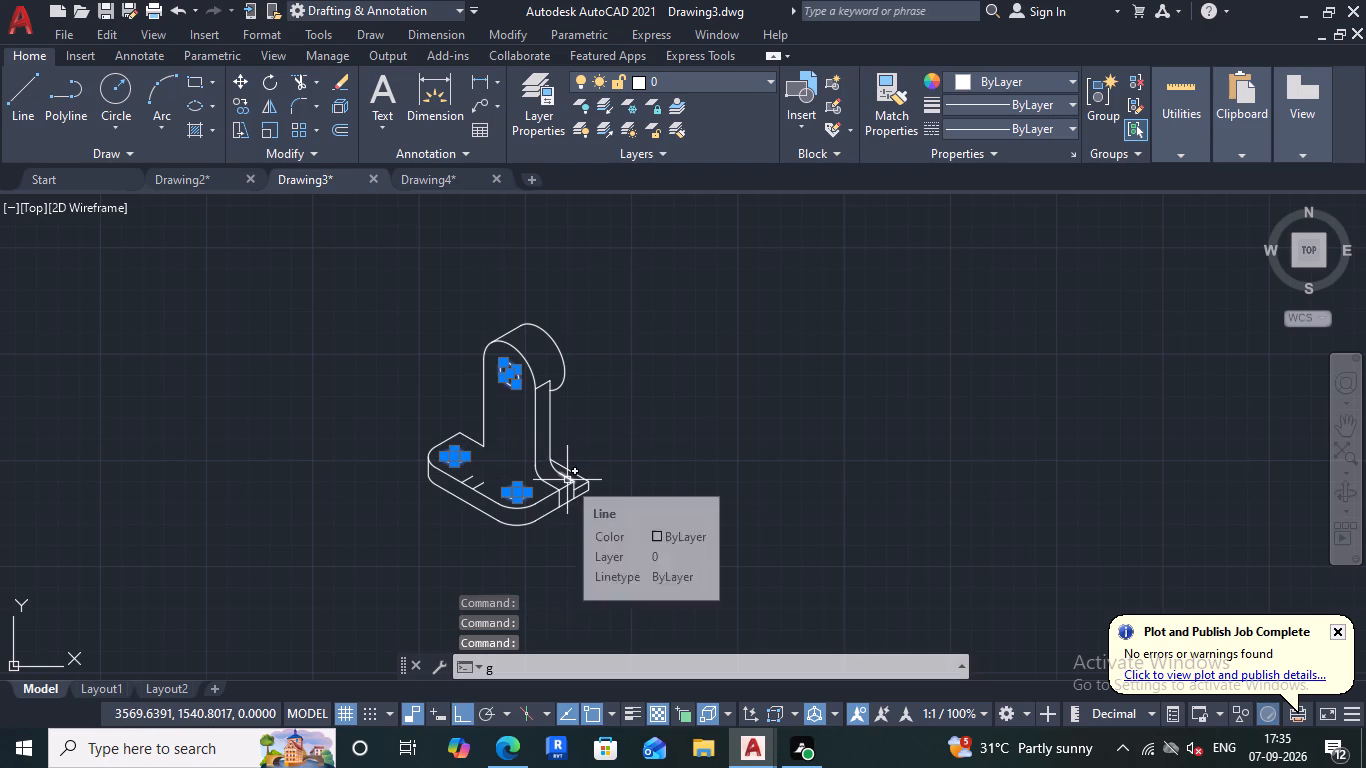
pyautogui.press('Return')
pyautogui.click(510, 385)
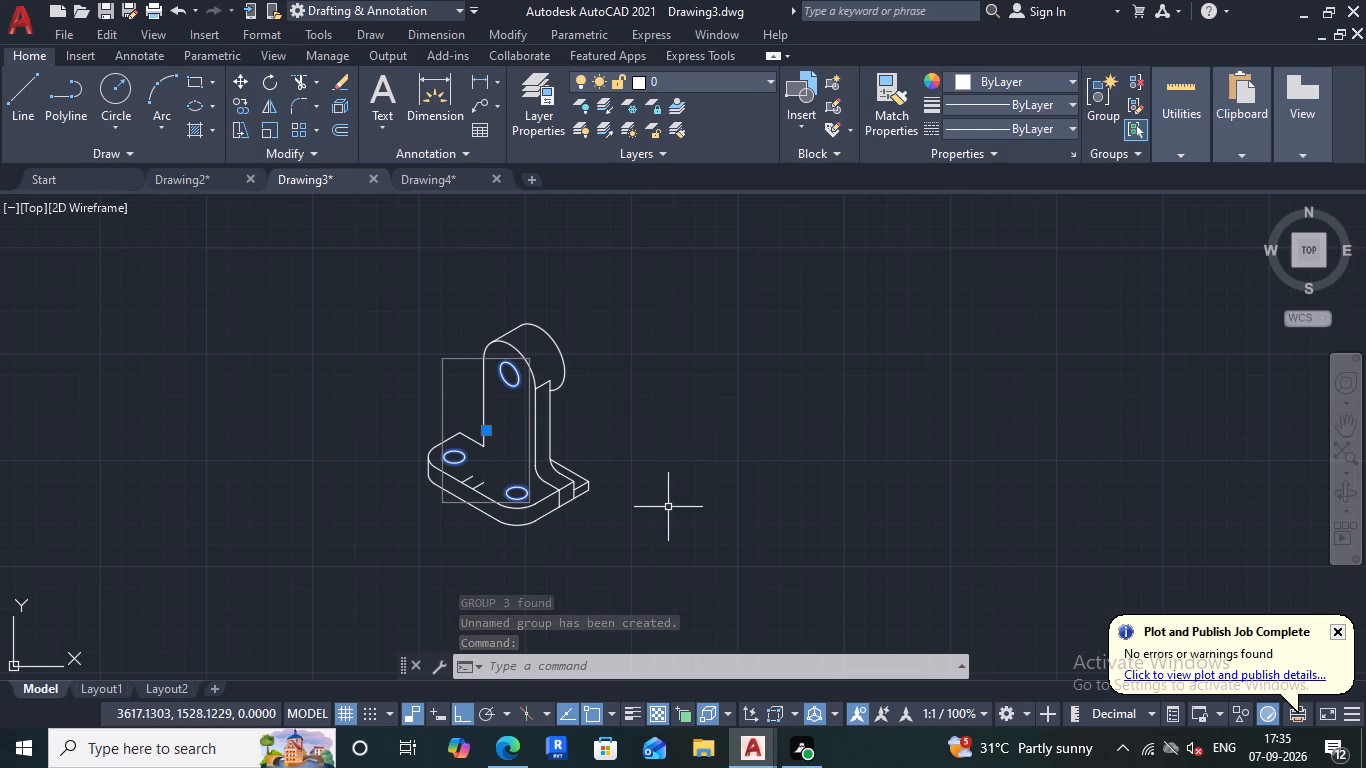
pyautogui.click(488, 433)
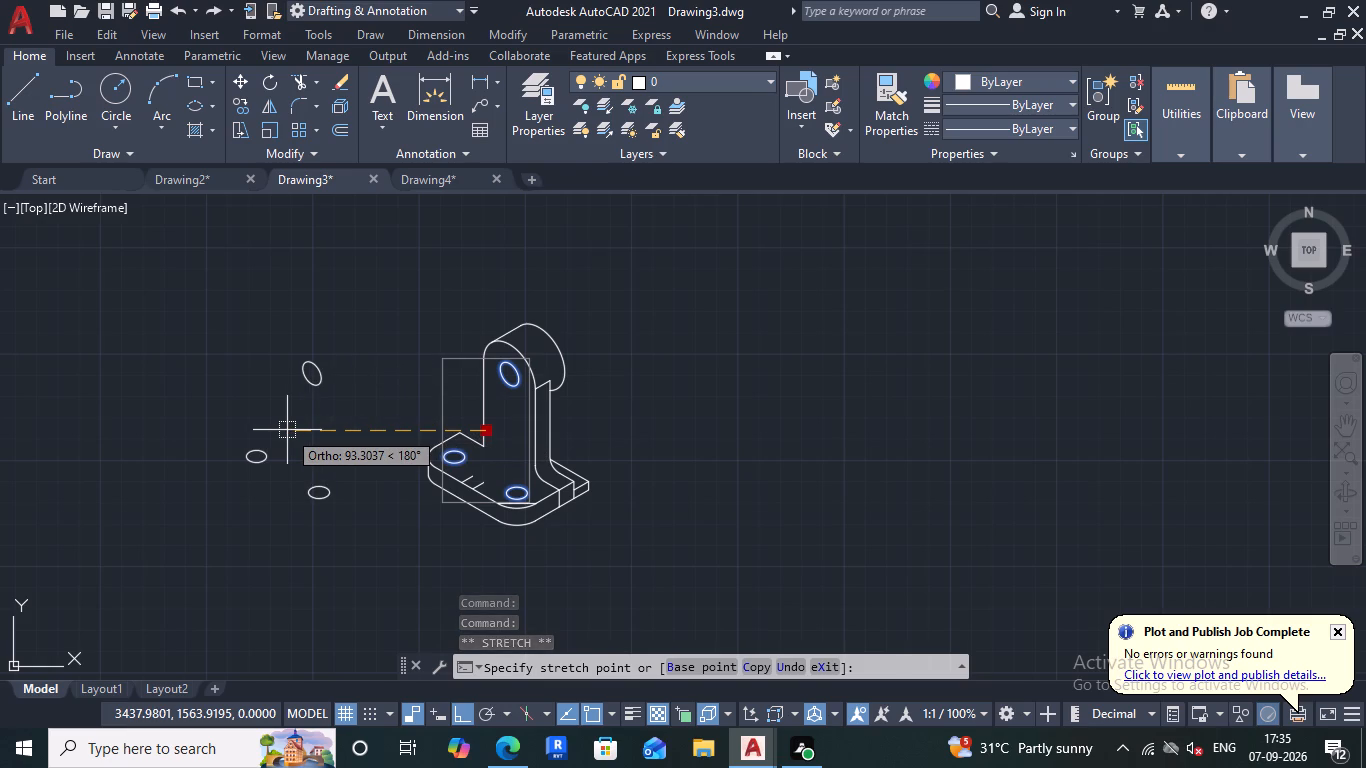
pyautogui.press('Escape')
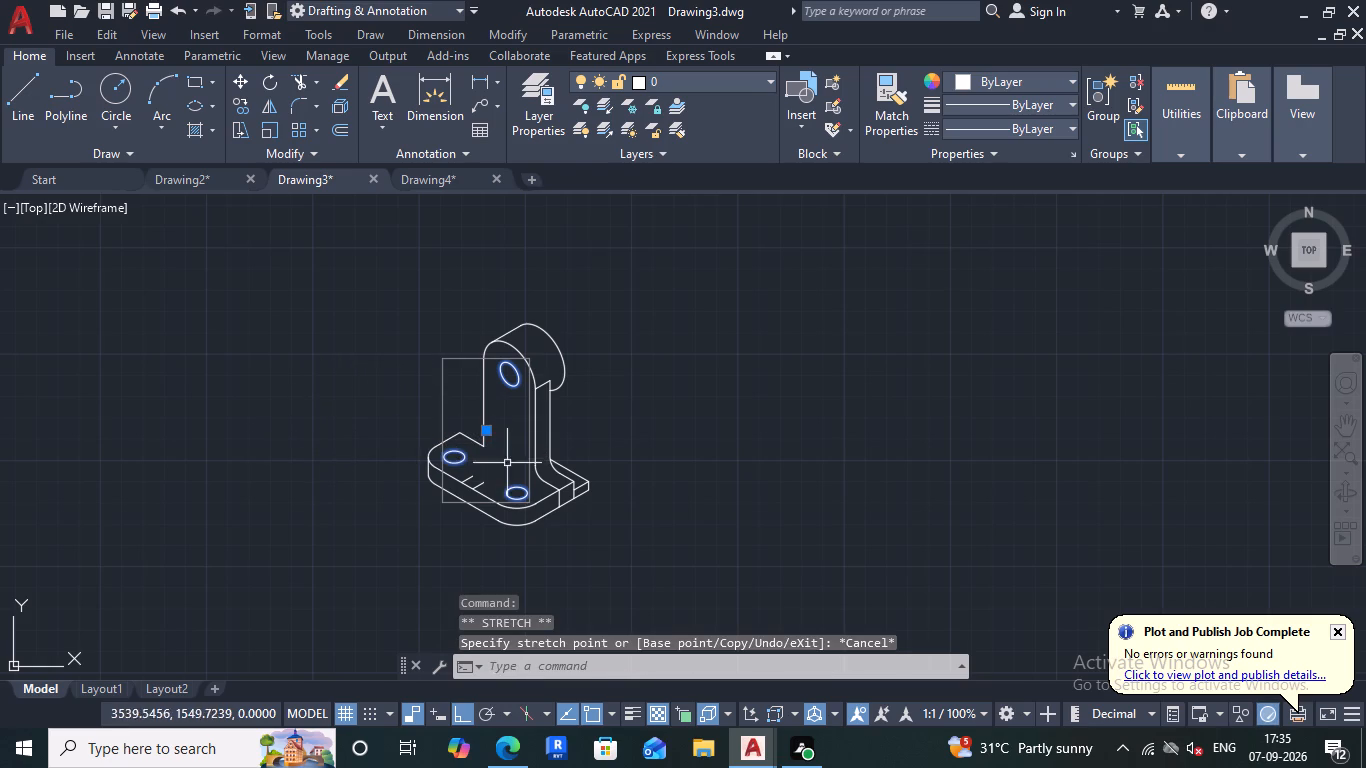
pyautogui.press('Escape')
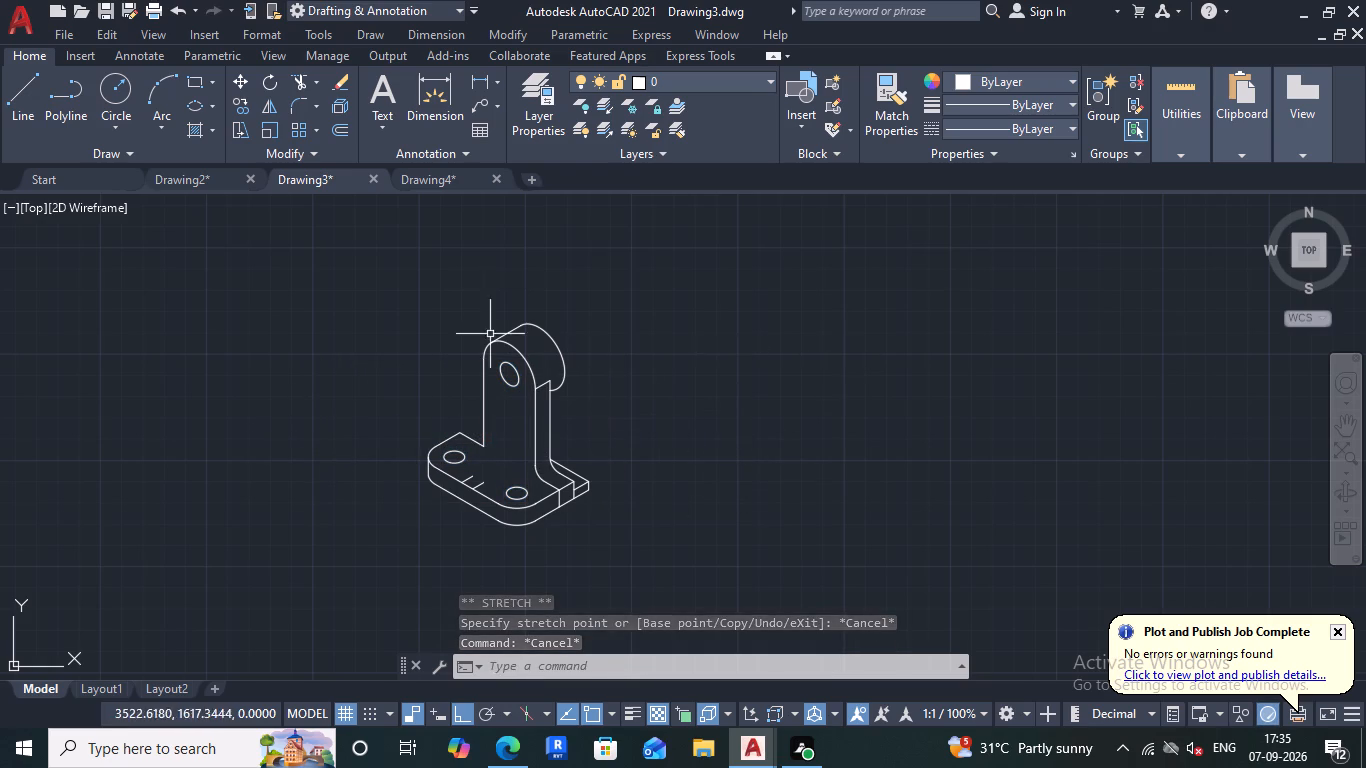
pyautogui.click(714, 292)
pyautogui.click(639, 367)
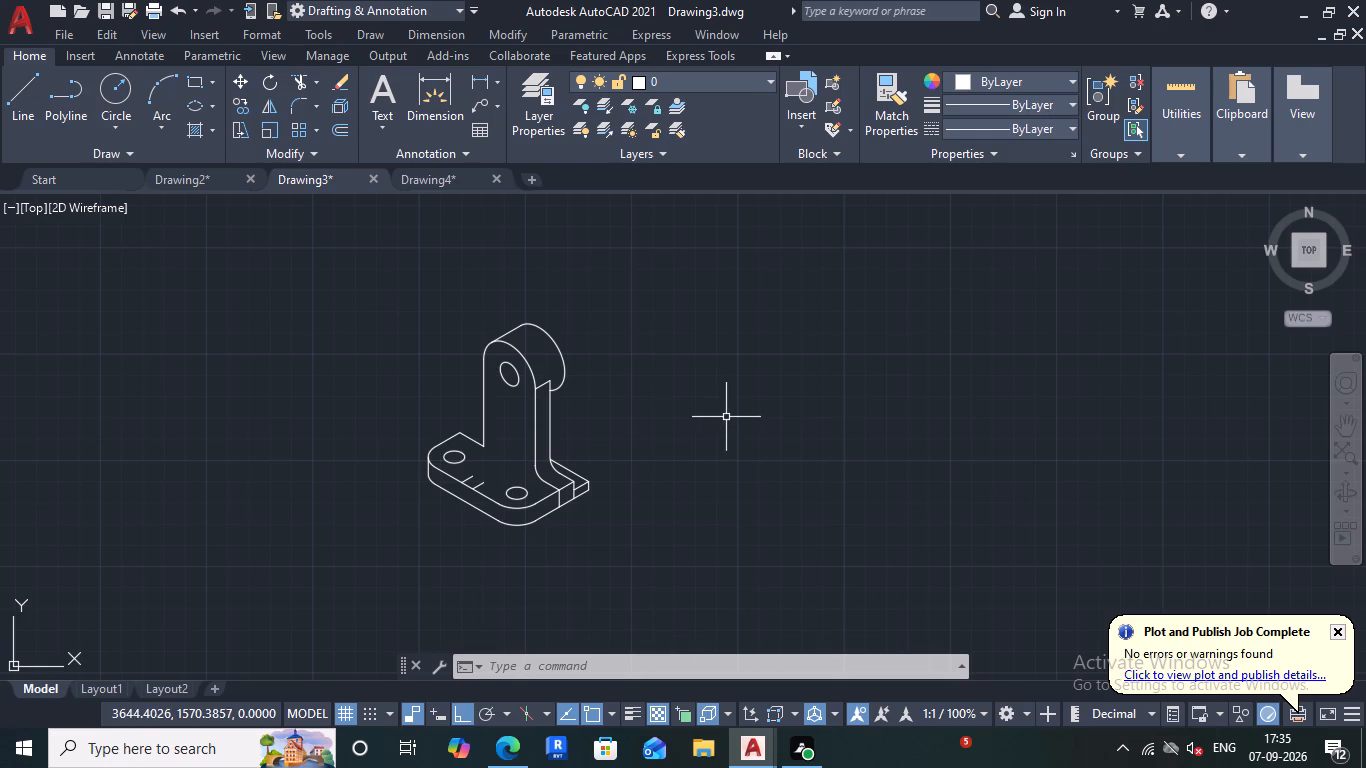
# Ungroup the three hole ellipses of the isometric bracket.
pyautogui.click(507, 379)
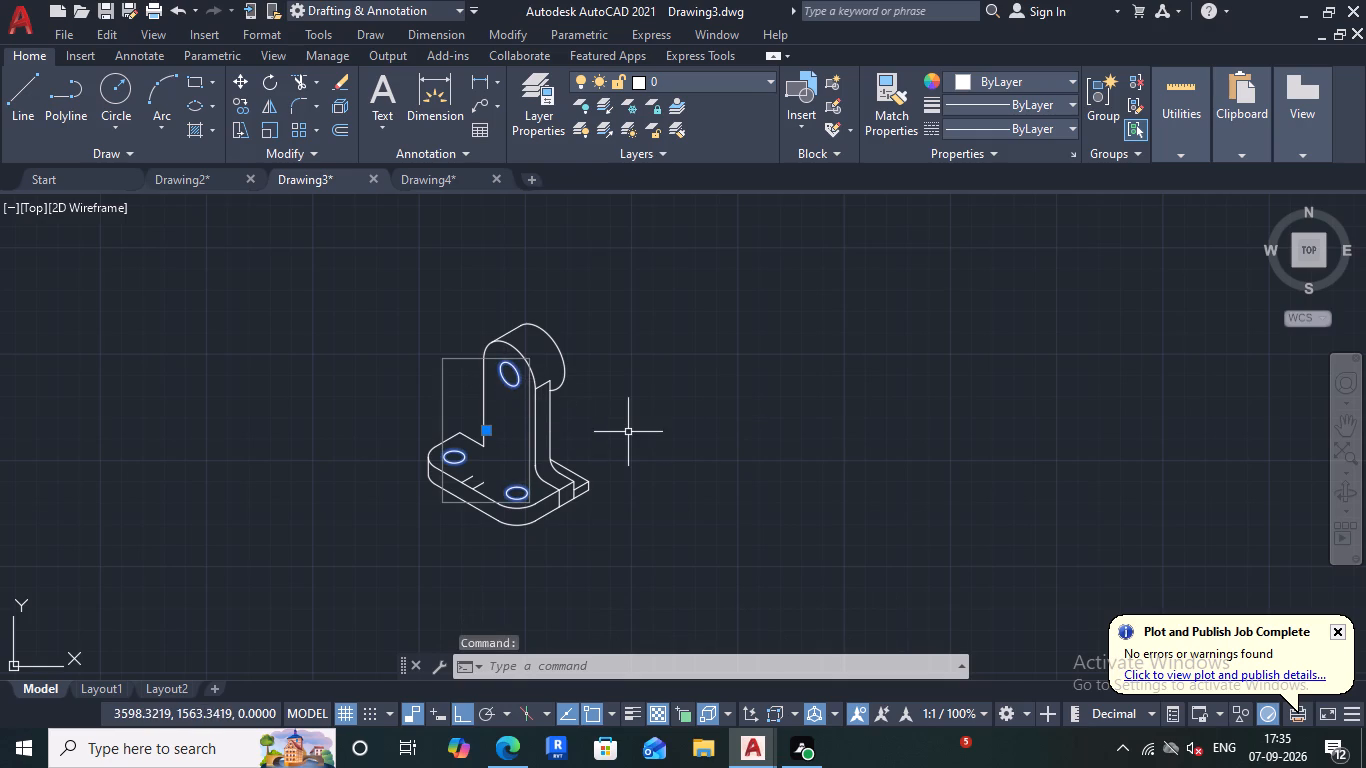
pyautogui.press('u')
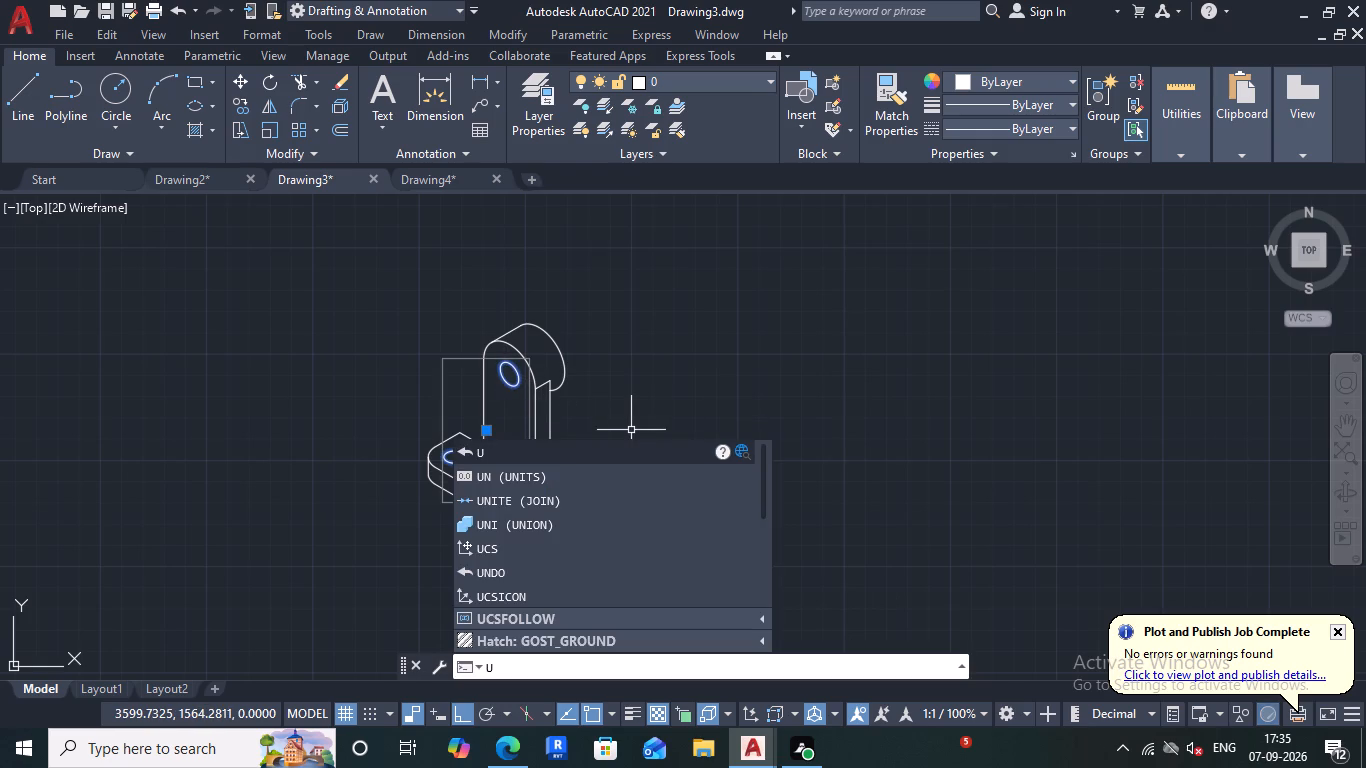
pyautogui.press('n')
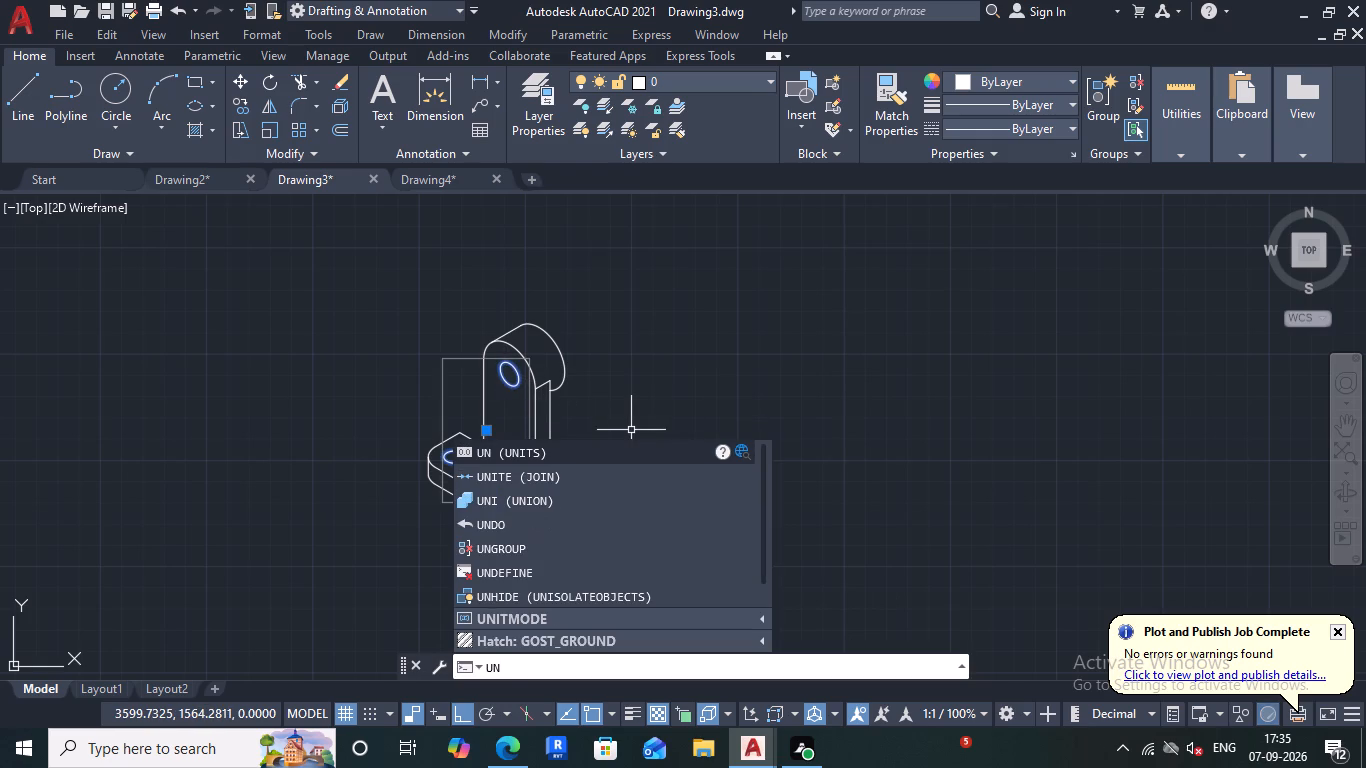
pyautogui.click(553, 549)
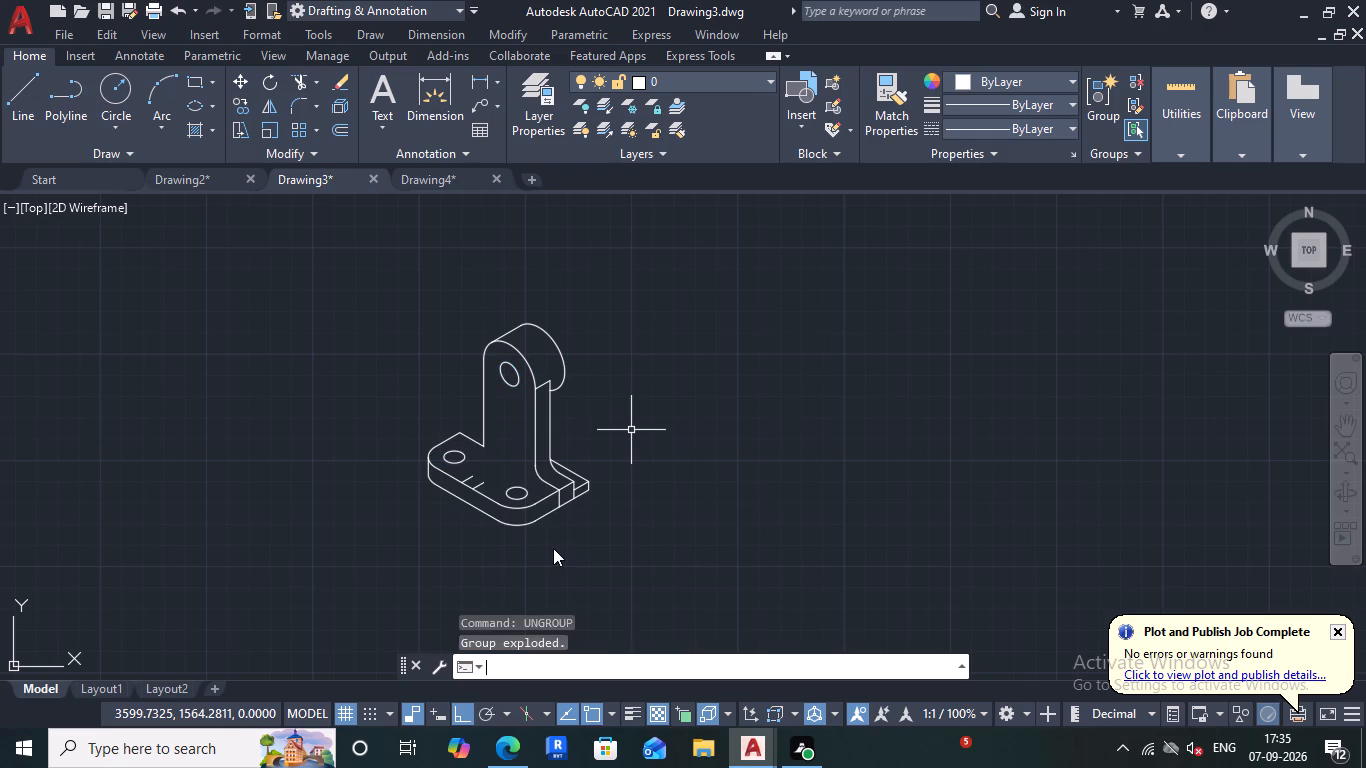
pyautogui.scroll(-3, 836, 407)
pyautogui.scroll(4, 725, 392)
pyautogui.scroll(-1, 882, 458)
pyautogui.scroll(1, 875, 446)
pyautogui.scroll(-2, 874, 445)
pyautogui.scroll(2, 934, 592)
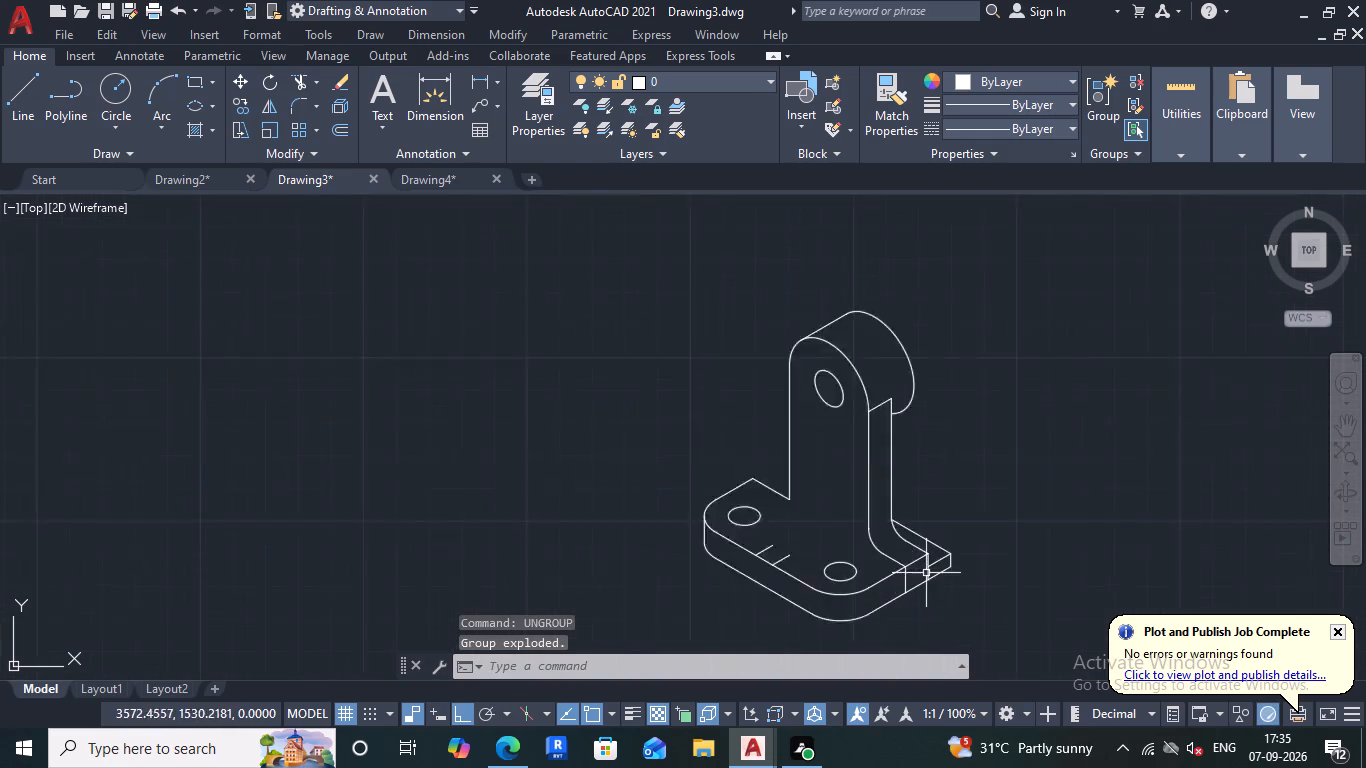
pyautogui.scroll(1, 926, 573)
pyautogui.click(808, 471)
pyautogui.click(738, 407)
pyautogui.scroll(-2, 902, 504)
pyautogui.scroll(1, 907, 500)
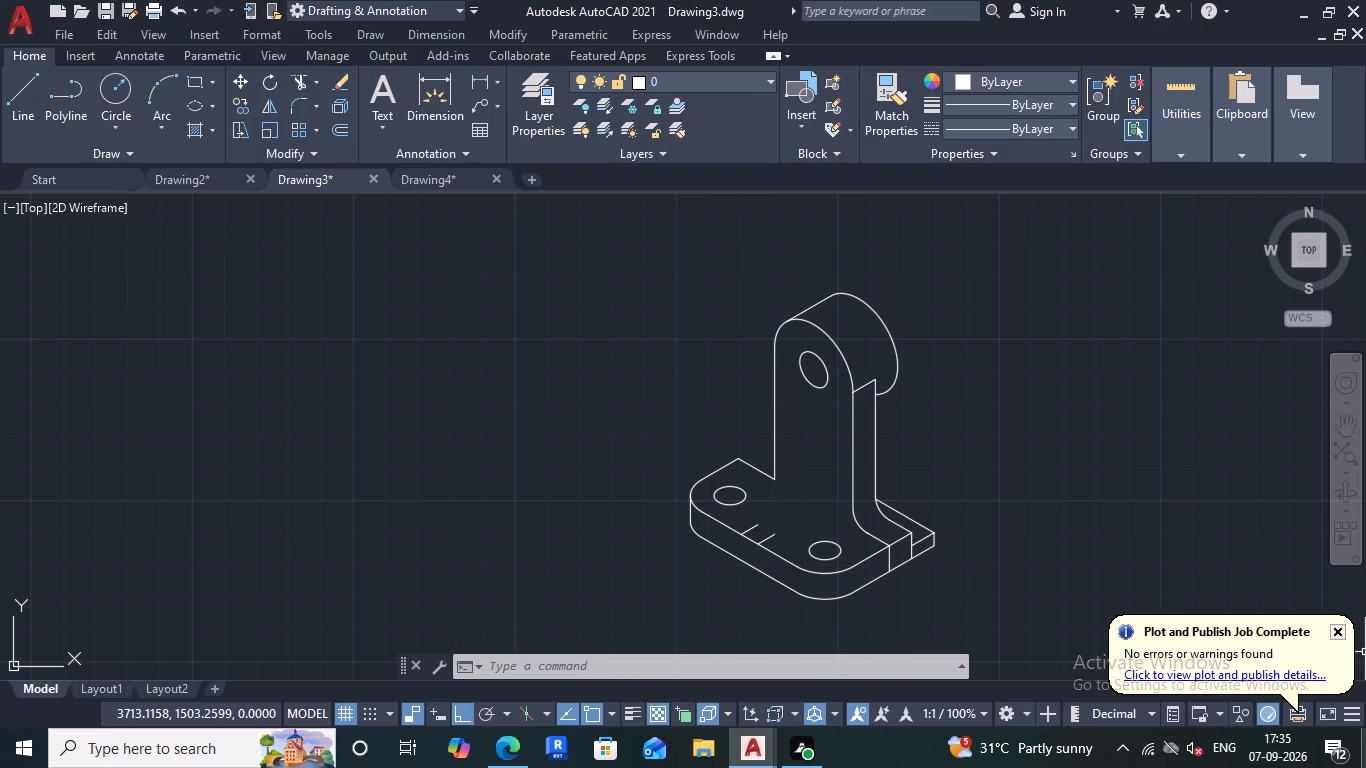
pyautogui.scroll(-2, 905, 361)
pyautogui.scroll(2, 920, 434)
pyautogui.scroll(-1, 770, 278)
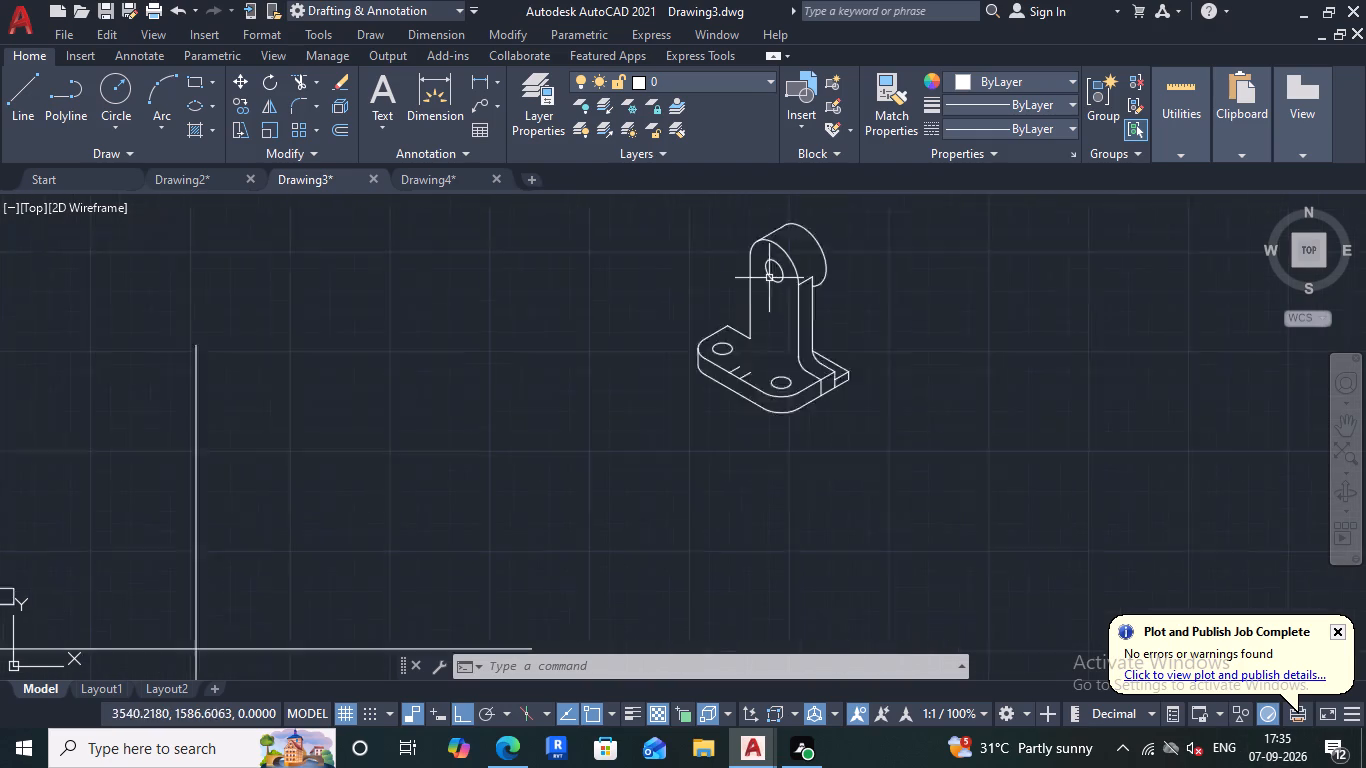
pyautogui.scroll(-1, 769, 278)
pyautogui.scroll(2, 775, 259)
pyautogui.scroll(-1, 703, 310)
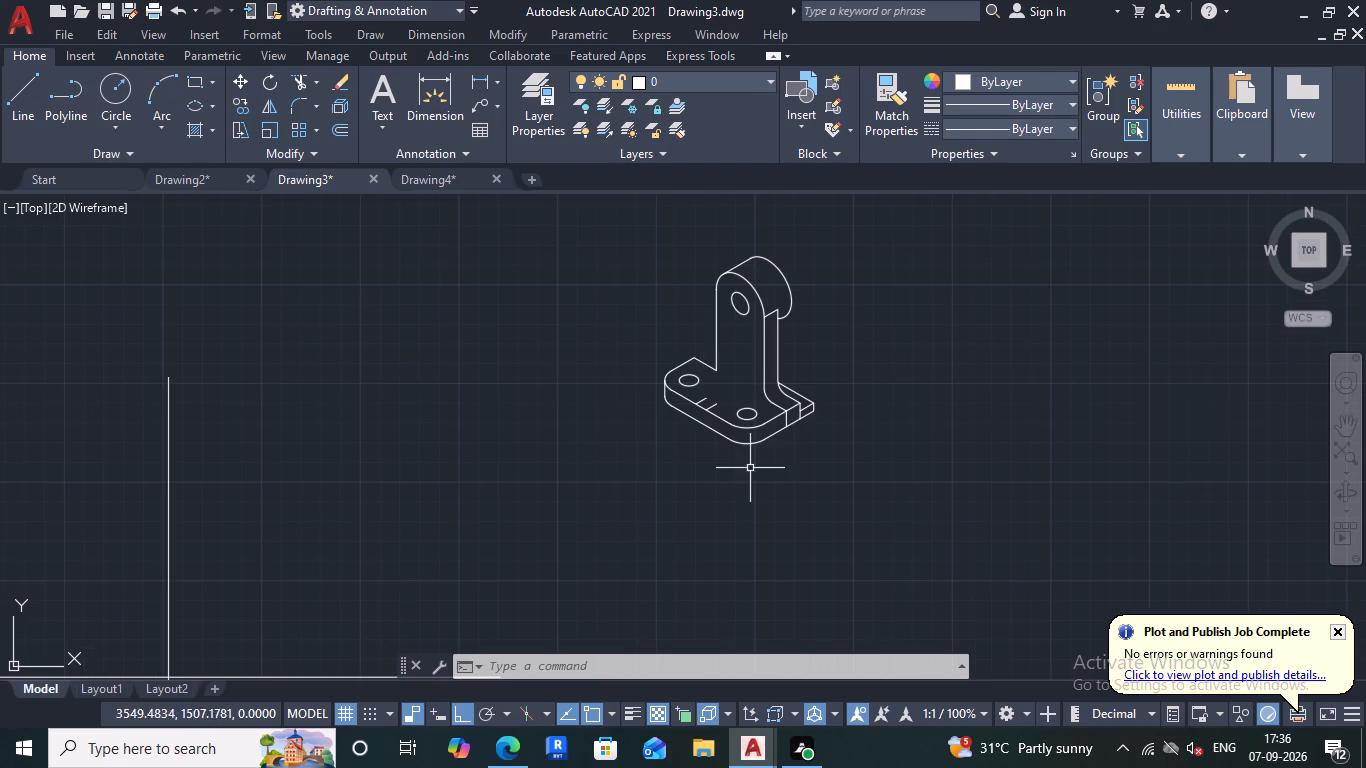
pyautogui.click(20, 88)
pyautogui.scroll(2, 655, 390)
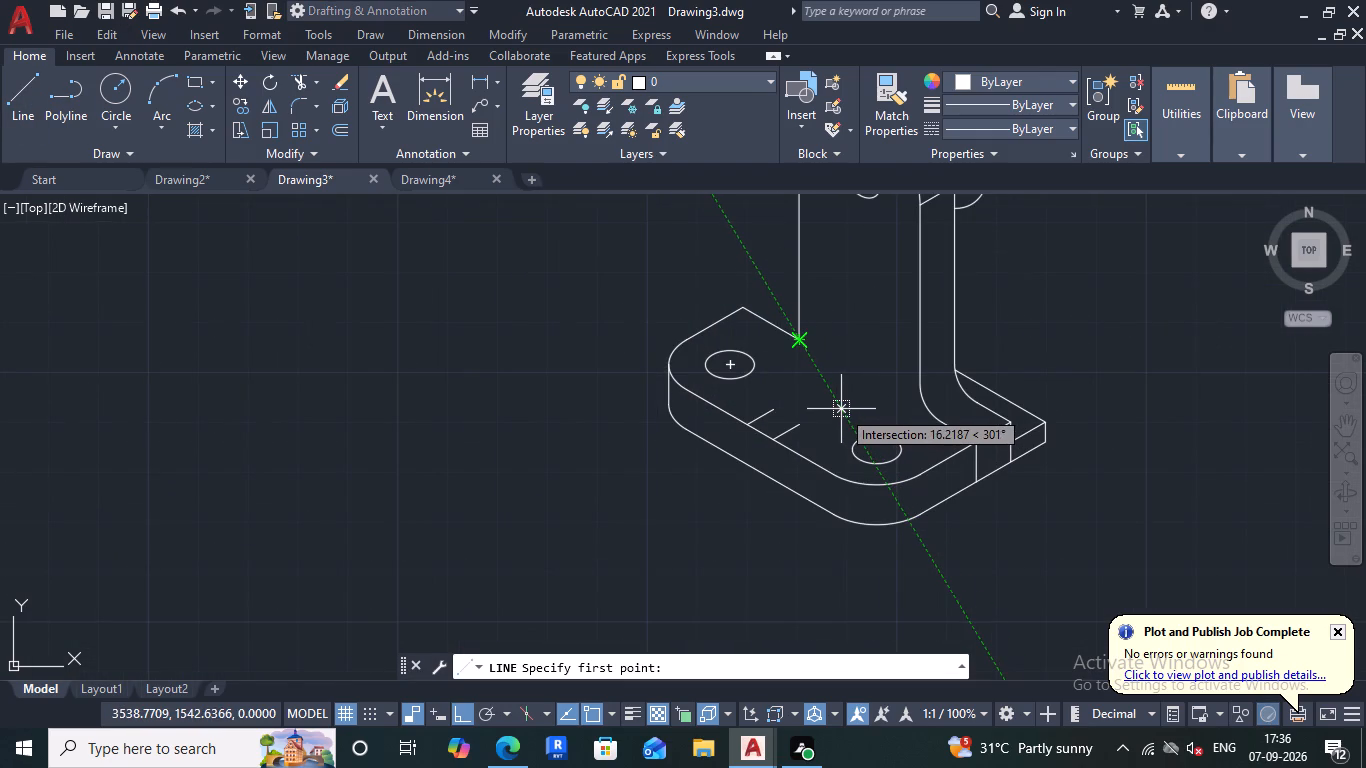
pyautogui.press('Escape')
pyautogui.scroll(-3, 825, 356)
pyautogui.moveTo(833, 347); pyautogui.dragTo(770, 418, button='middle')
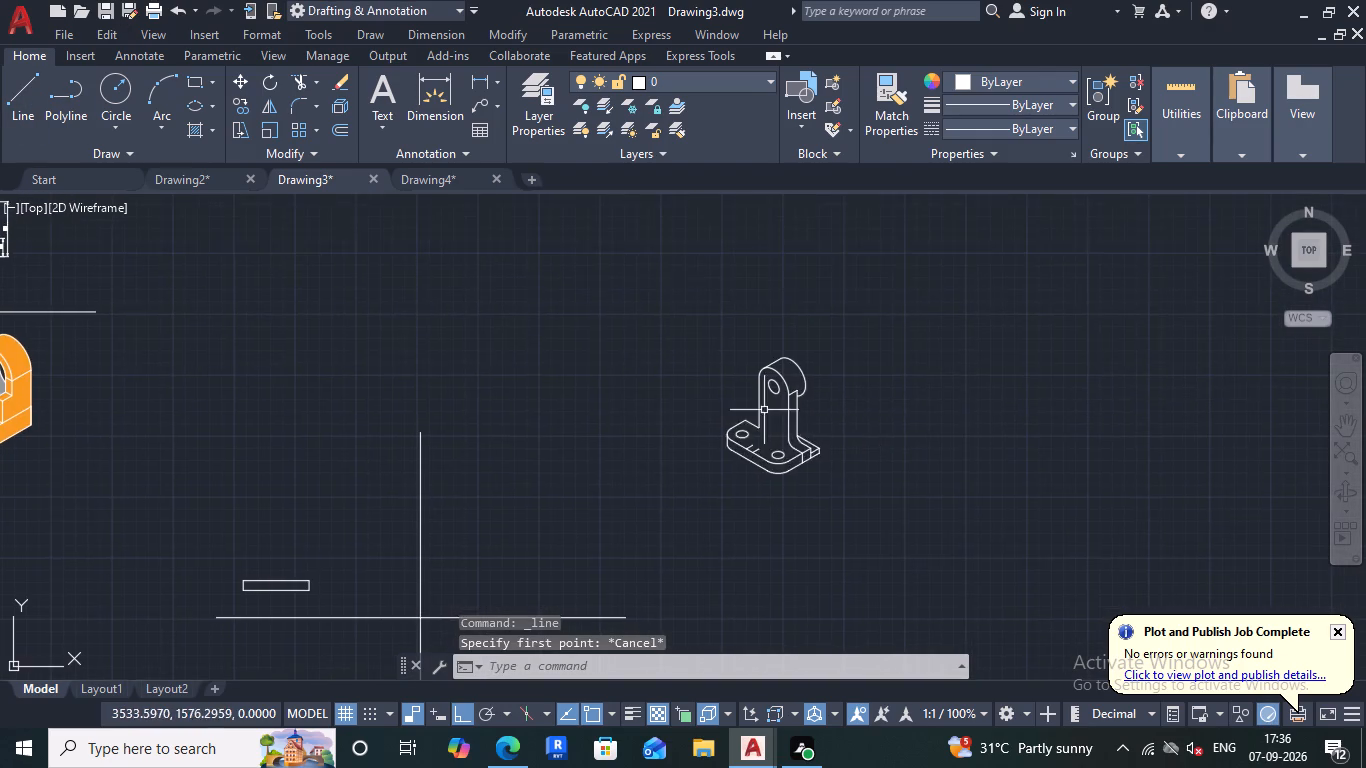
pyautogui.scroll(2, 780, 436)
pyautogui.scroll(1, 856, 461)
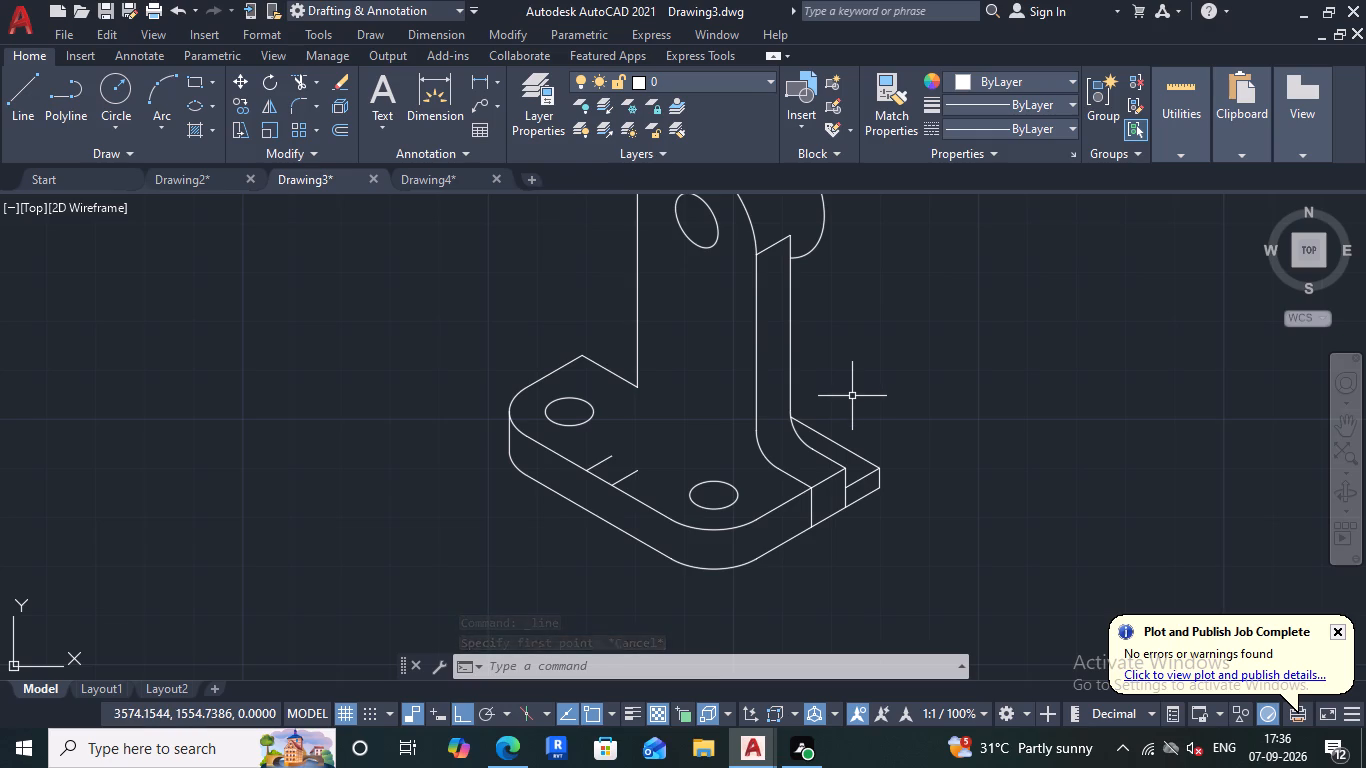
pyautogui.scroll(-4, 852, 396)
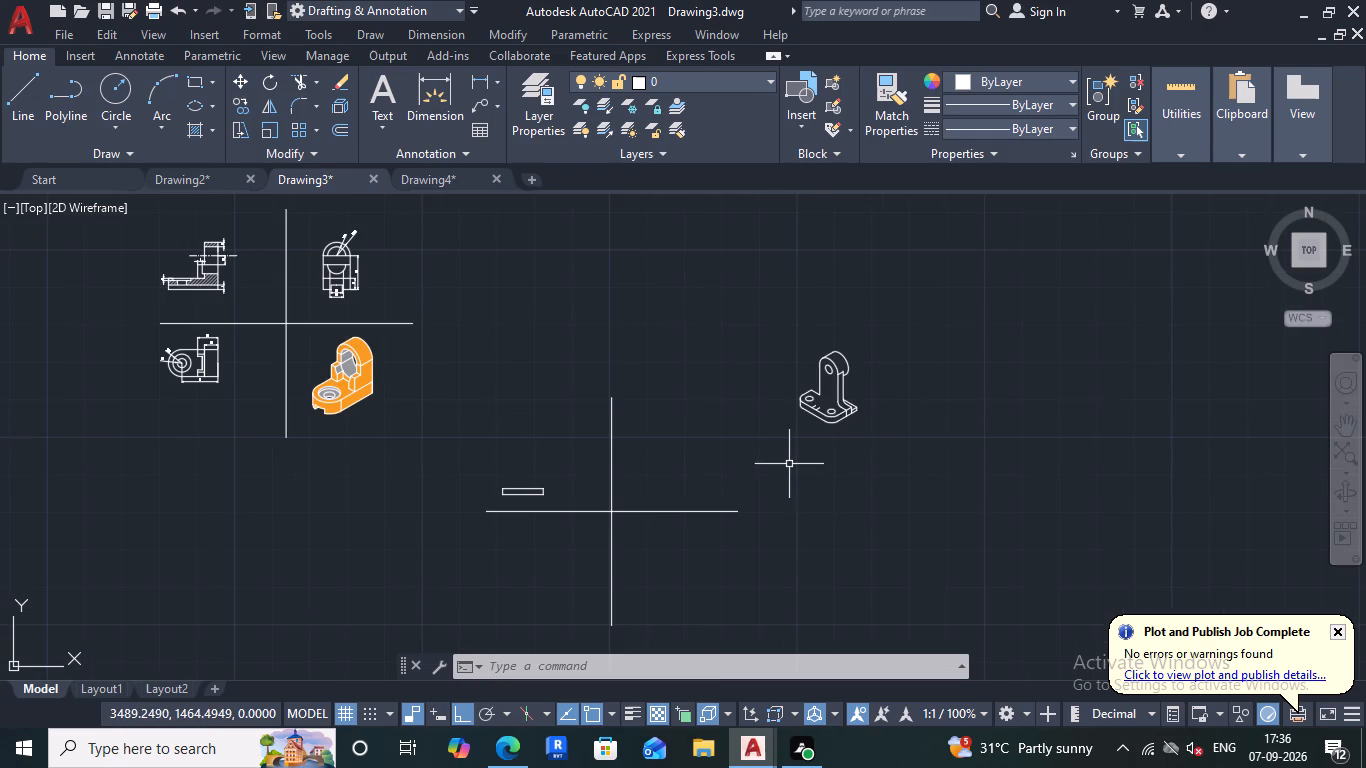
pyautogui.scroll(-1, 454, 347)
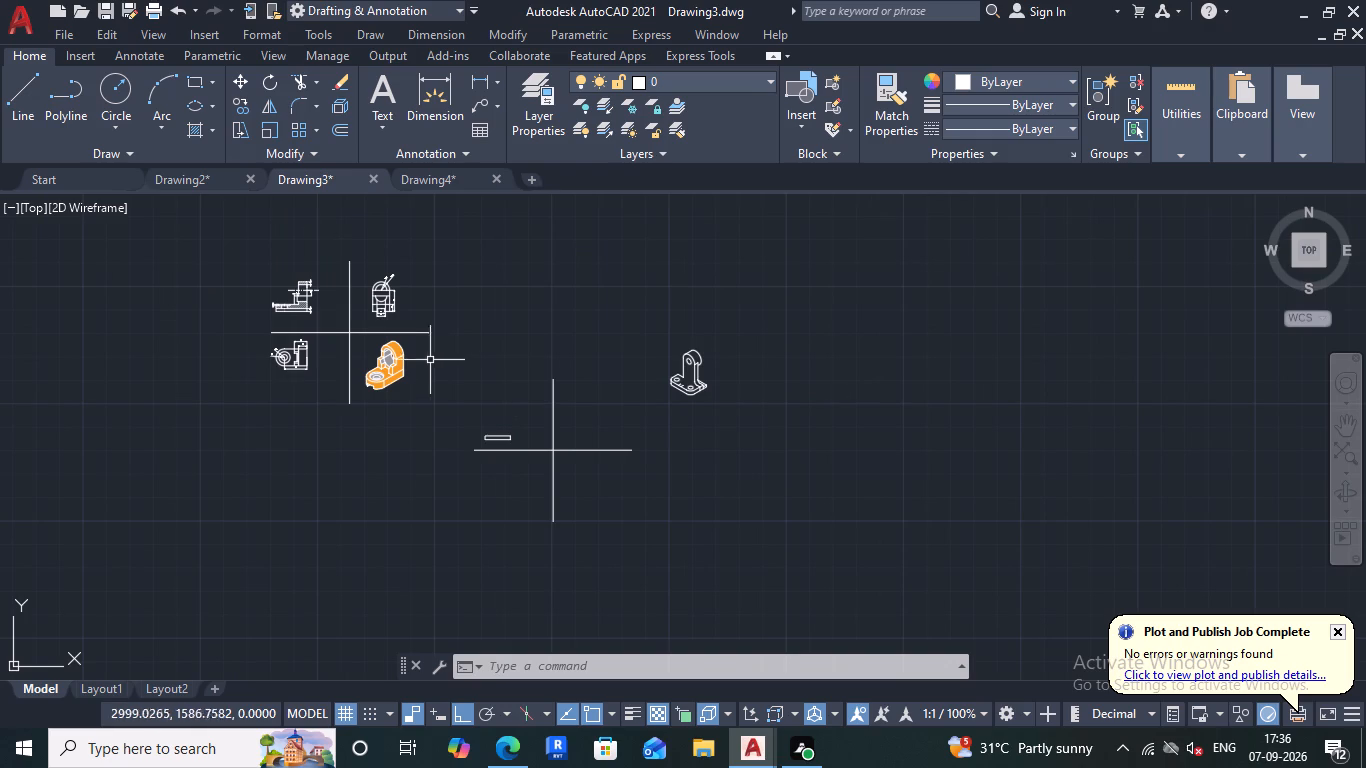
# Open the FUJI drawing from the recent documents.
pyautogui.click(24, 15)
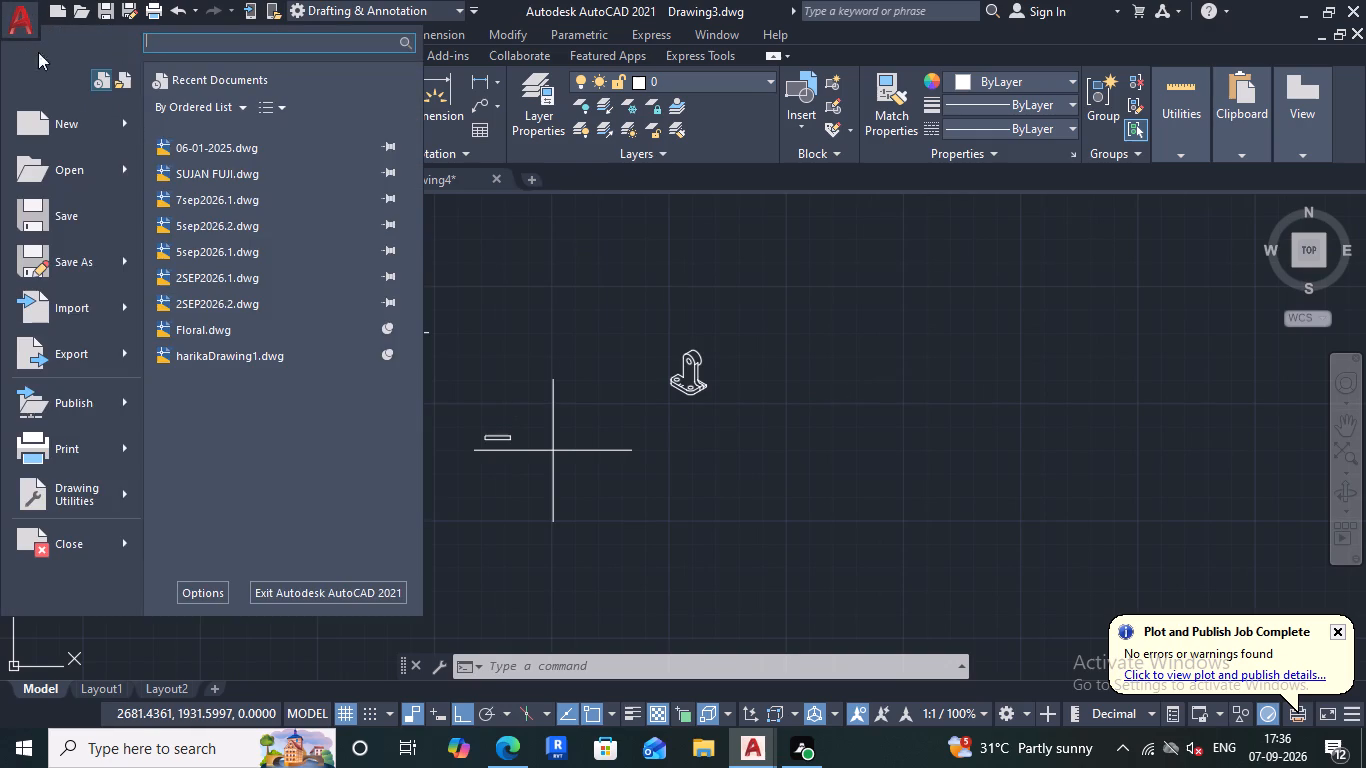
pyautogui.click(248, 181)
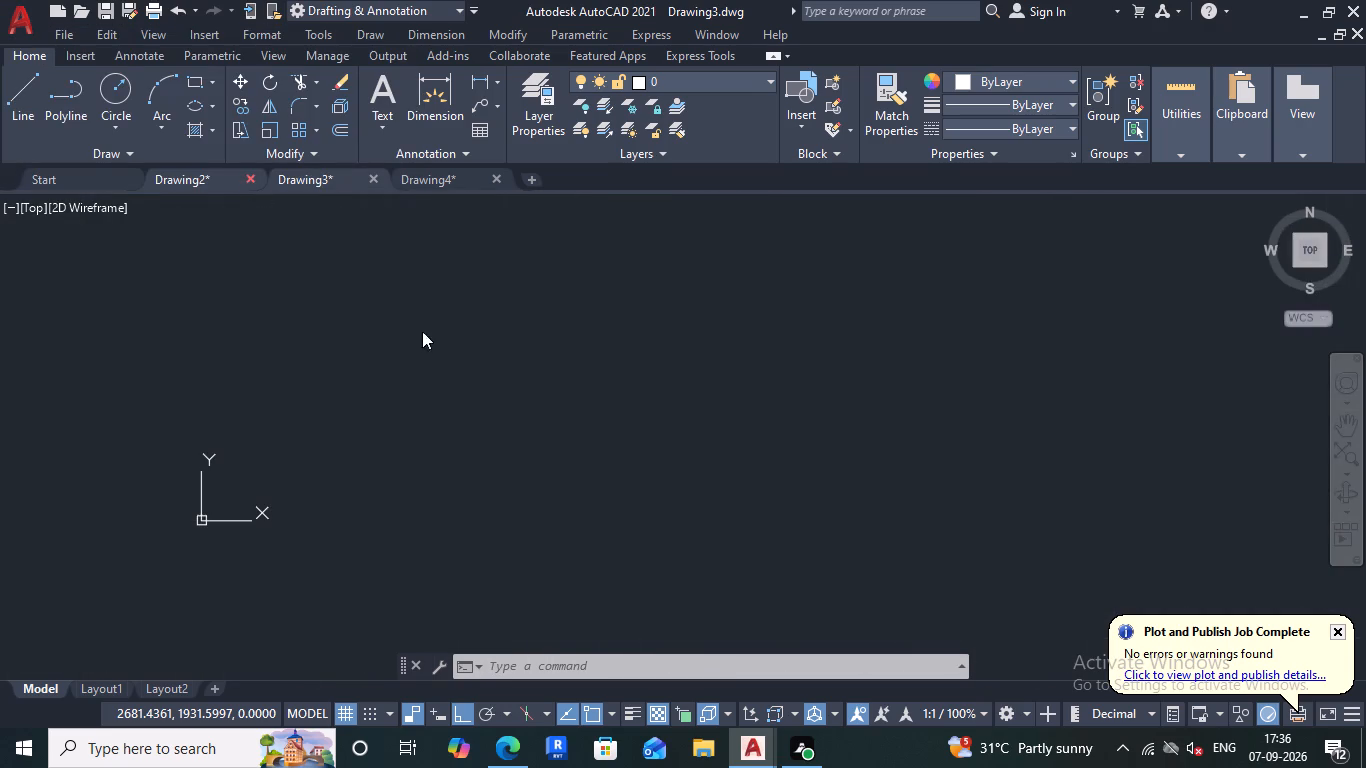
# Select the two circular figures and the pedestal figure at the start of the top row and begin grouping them.
pyautogui.scroll(-1, 484, 365)
pyautogui.scroll(2, 506, 407)
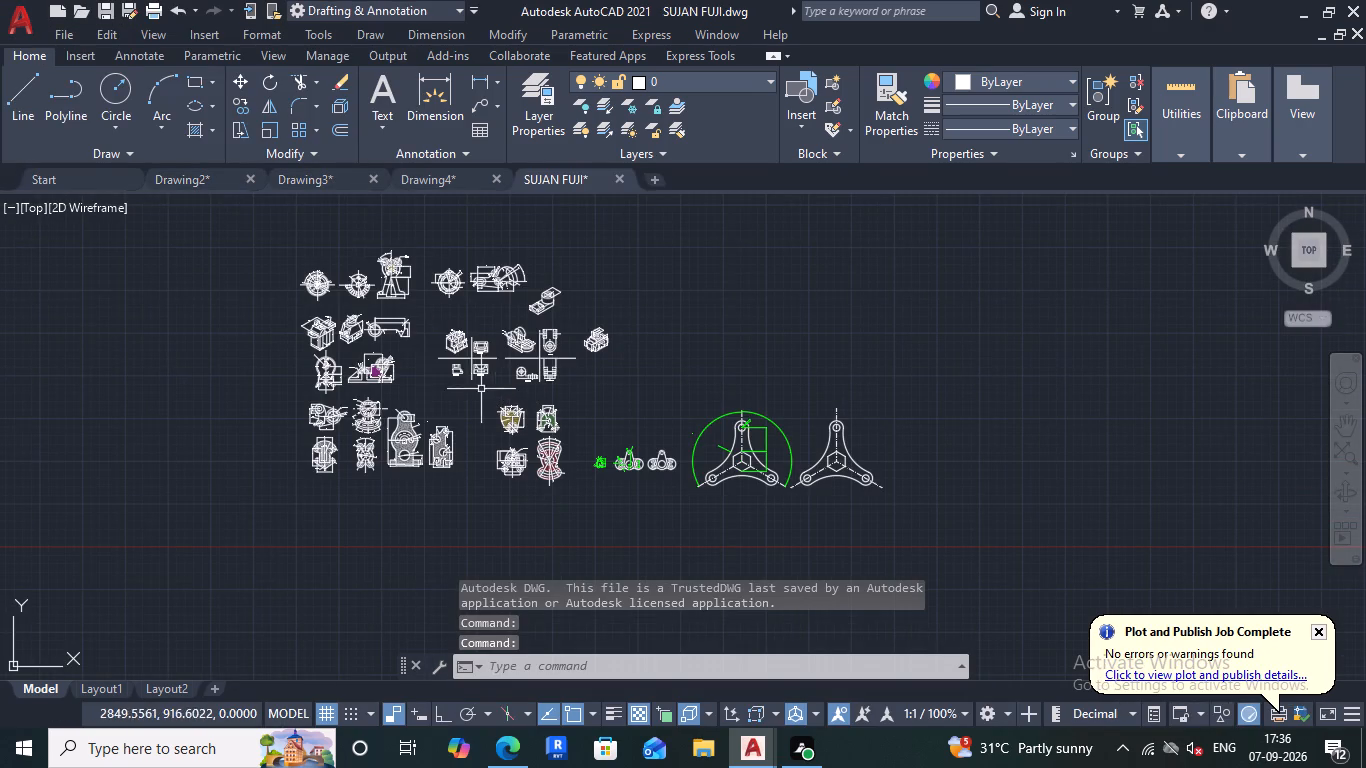
pyautogui.scroll(3, 340, 345)
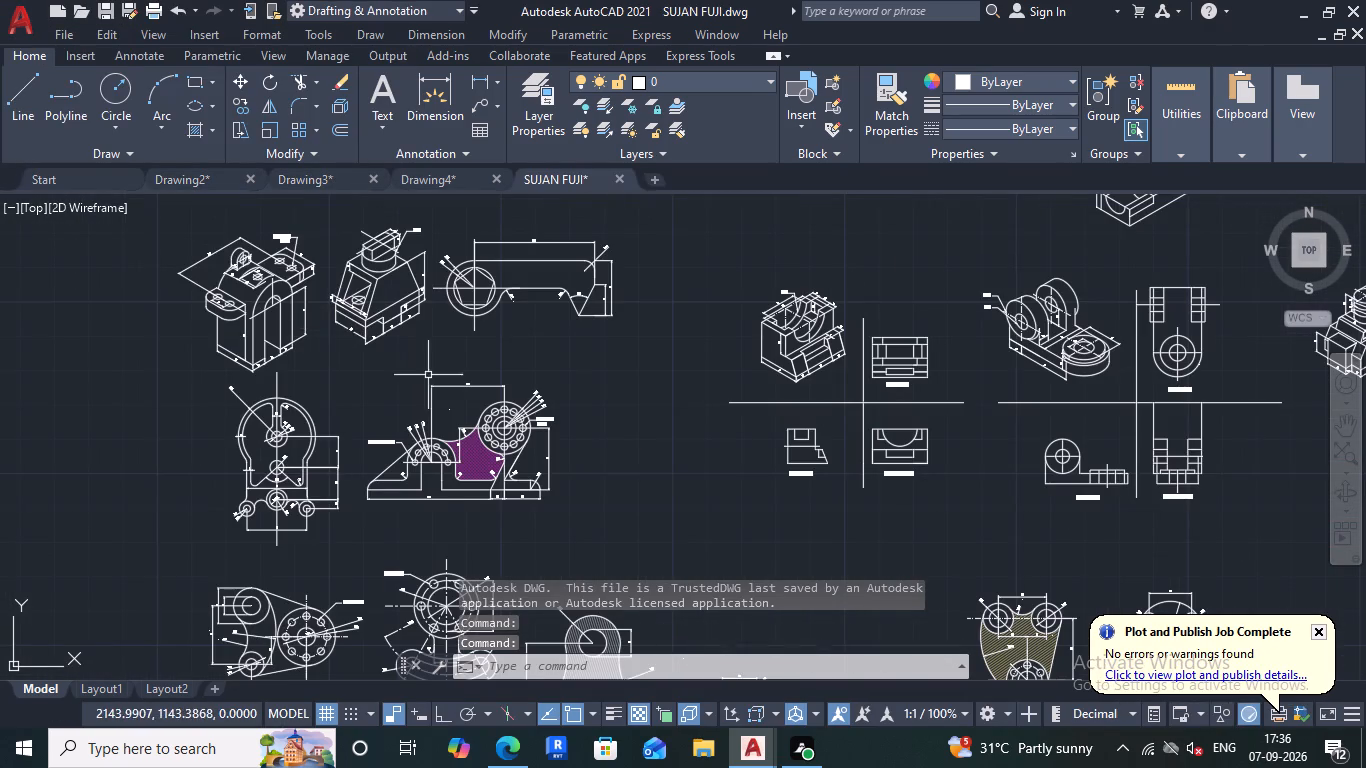
pyautogui.scroll(-2, 430, 368)
pyautogui.scroll(2, 497, 296)
pyautogui.moveTo(497, 297); pyautogui.dragTo(508, 336, button='middle')
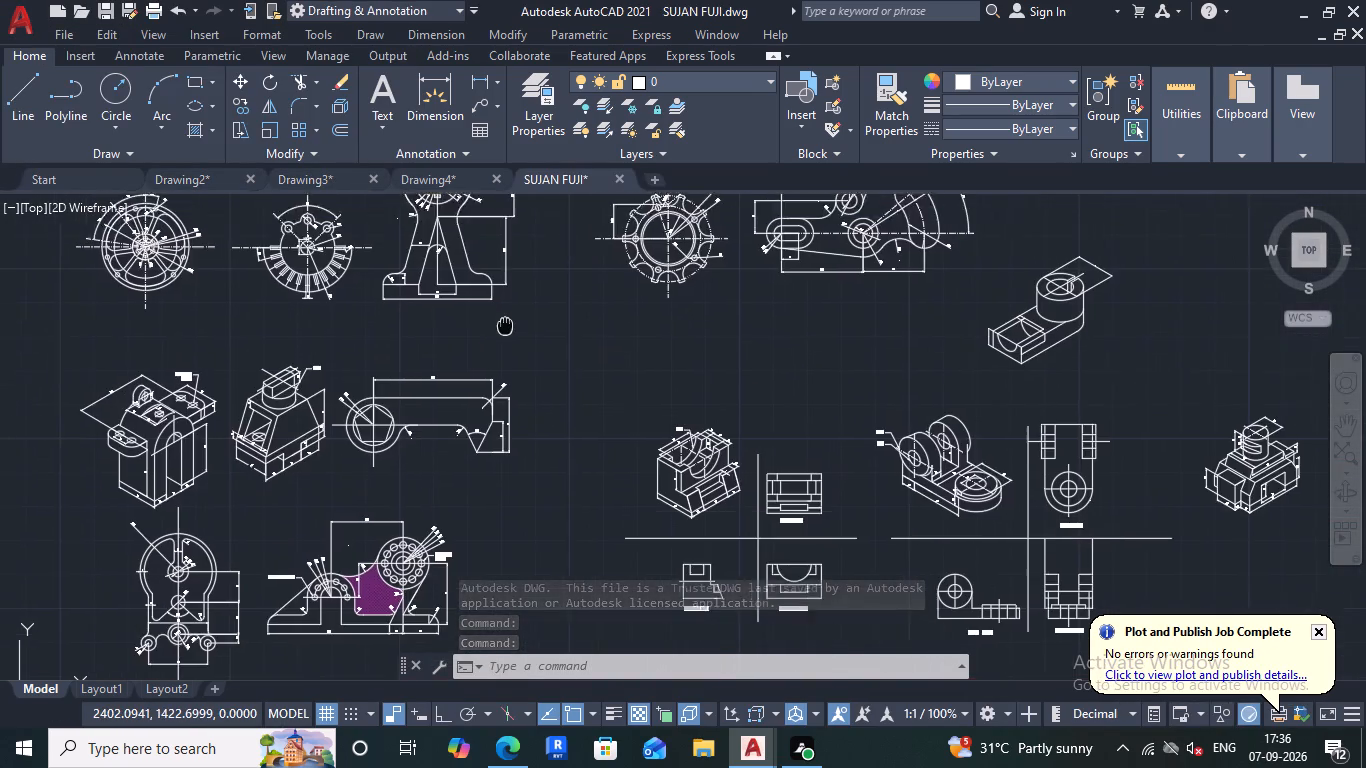
pyautogui.moveTo(508, 336); pyautogui.dragTo(575, 473, button='middle')
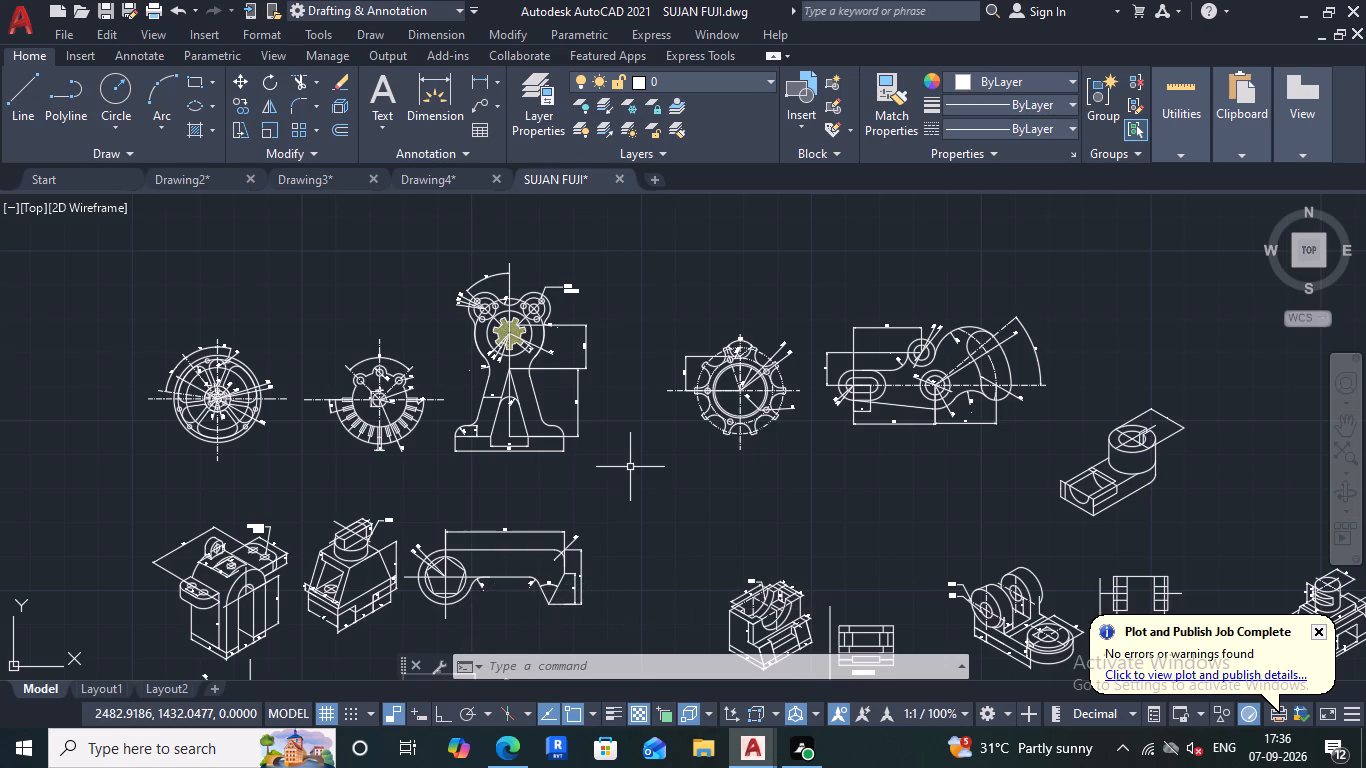
pyautogui.click(606, 477)
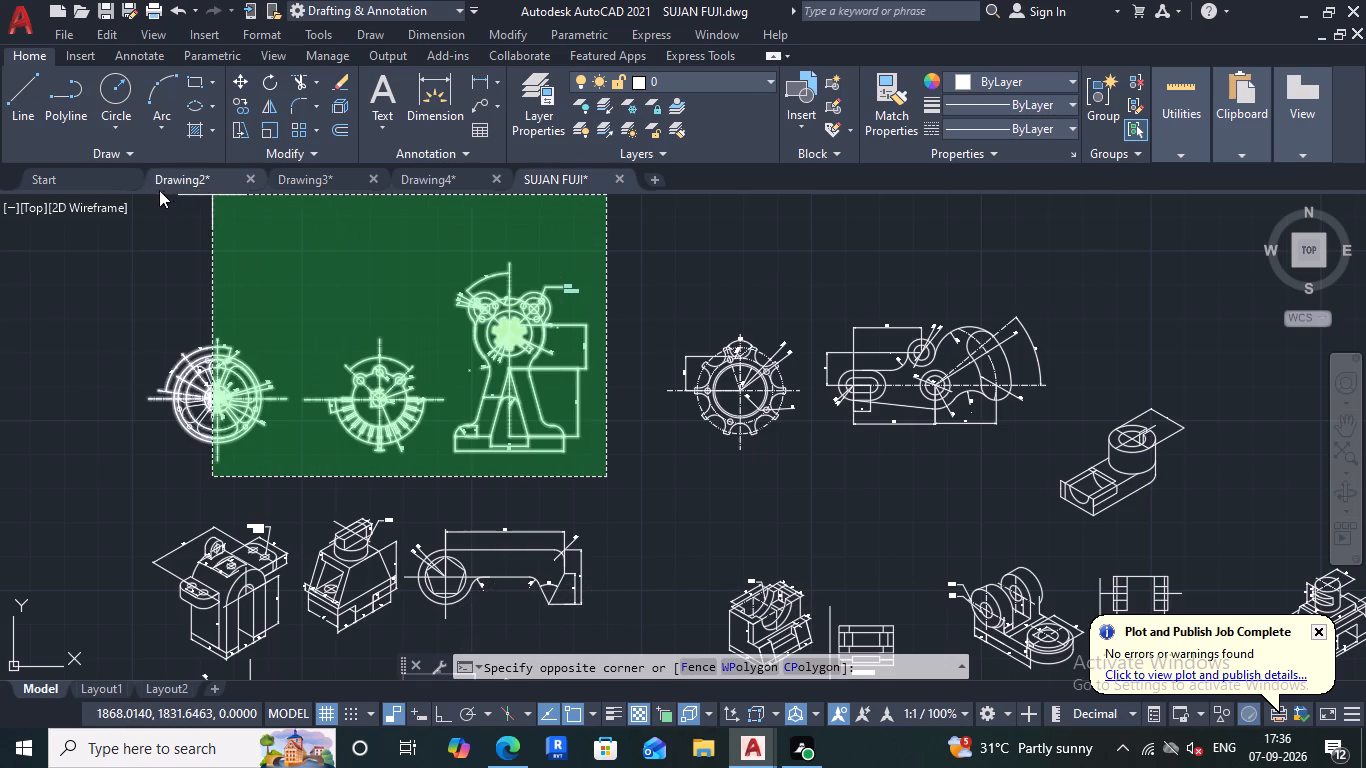
pyautogui.click(133, 228)
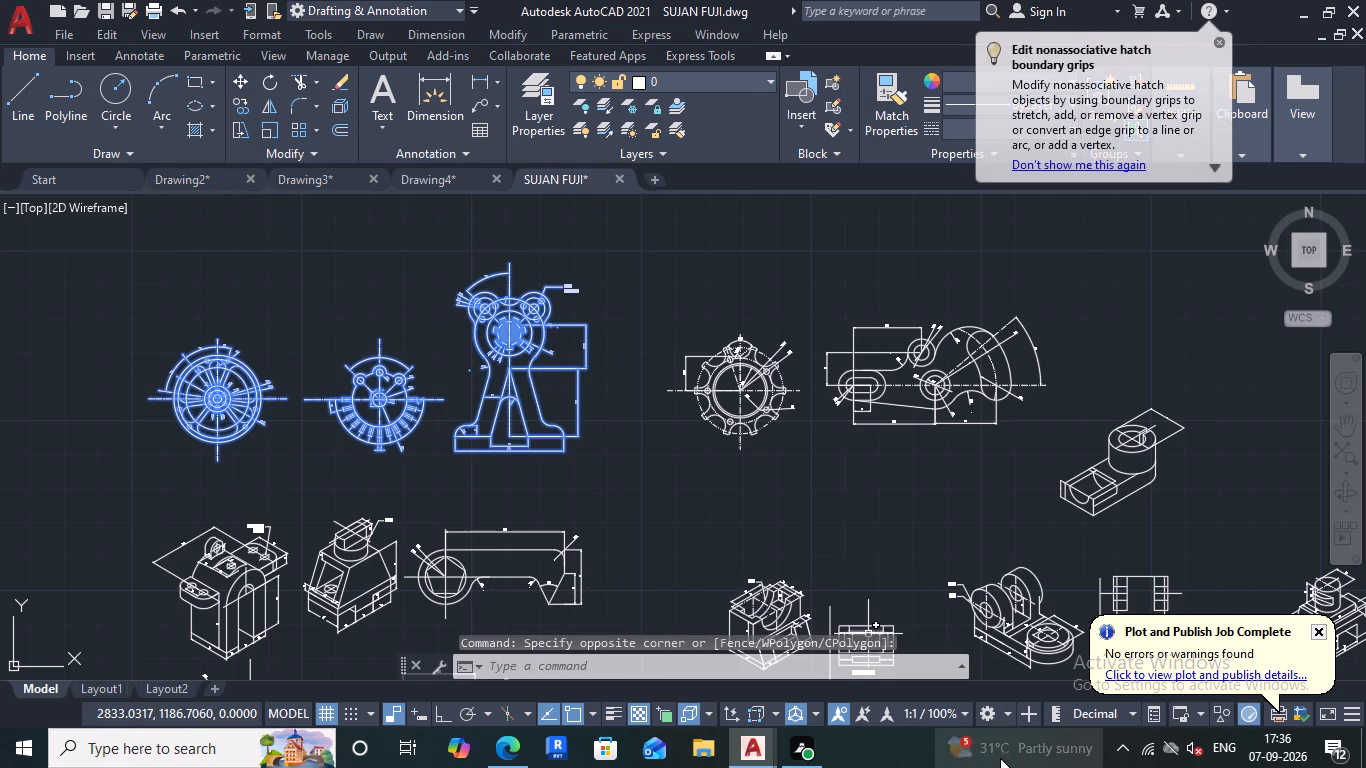
pyautogui.press('g')
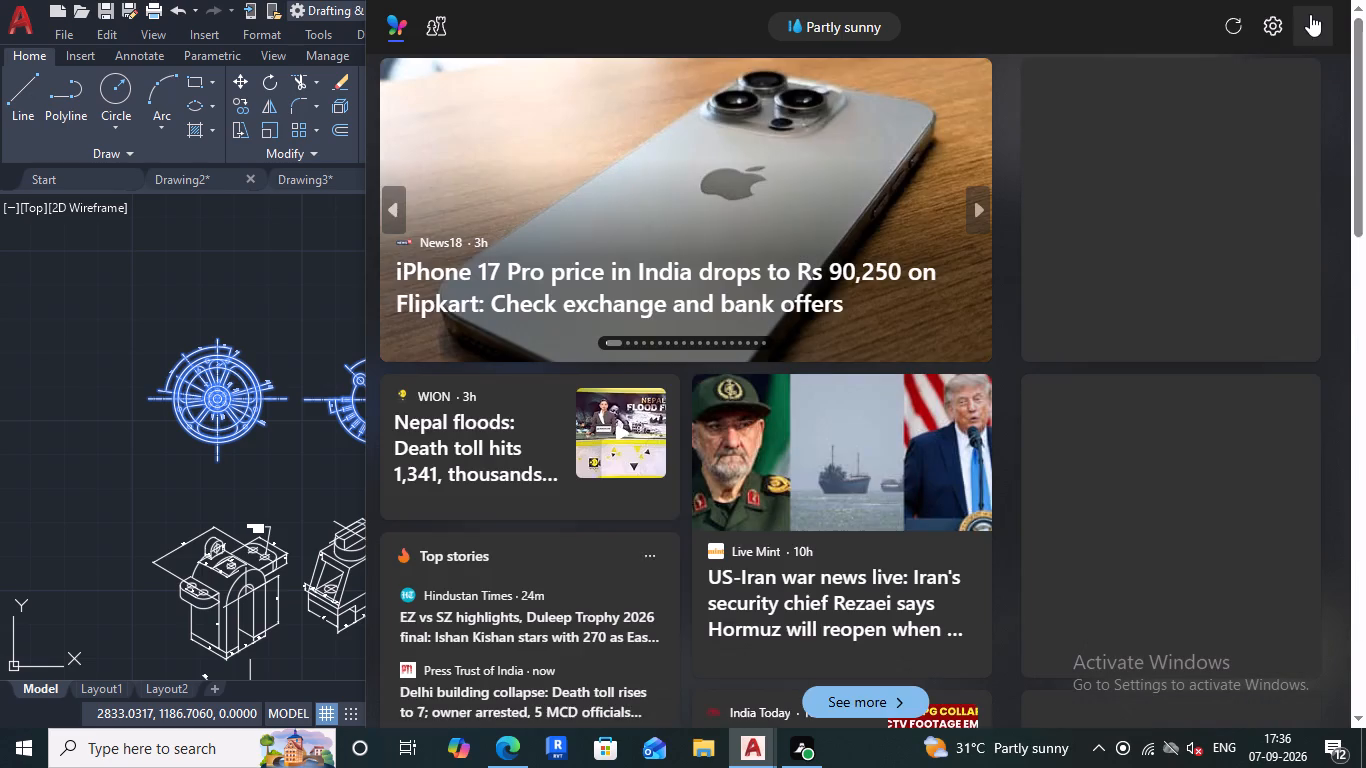
pyautogui.click(1310, 14)
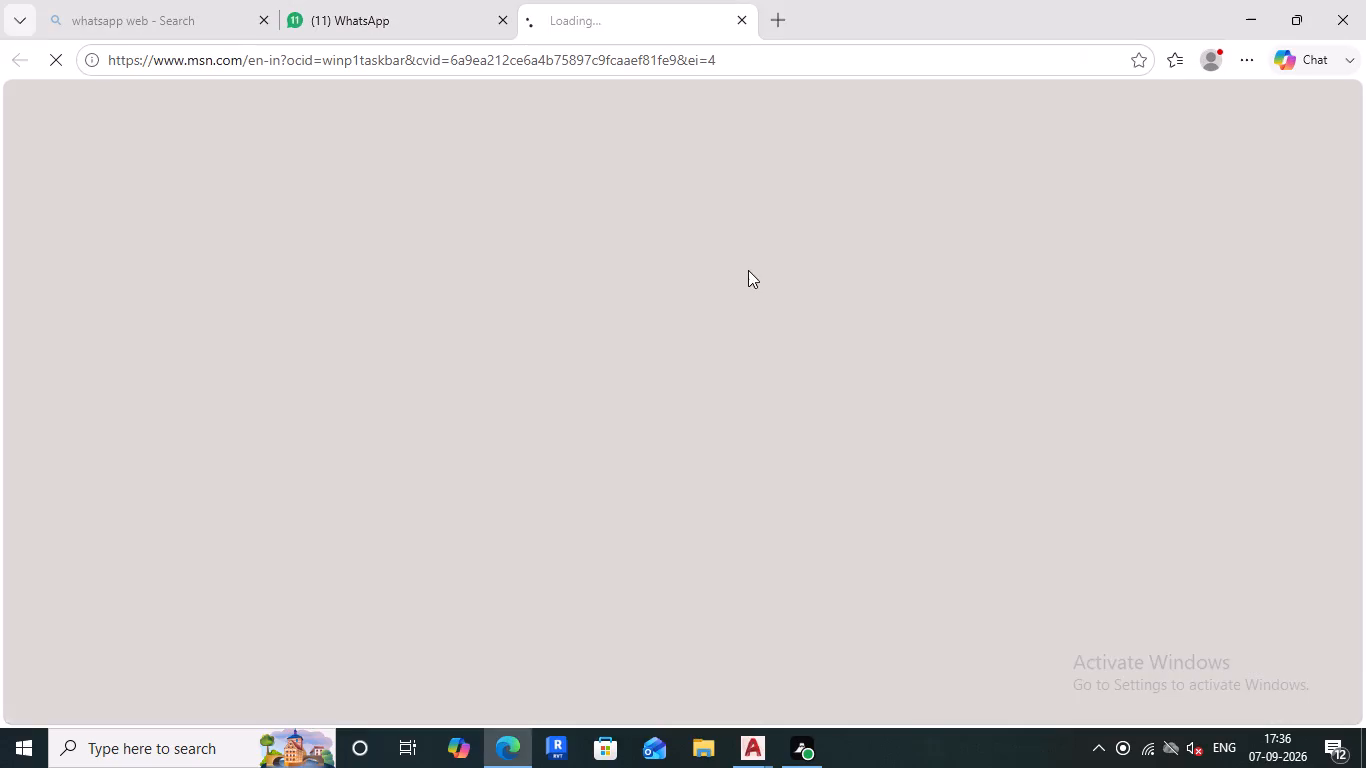
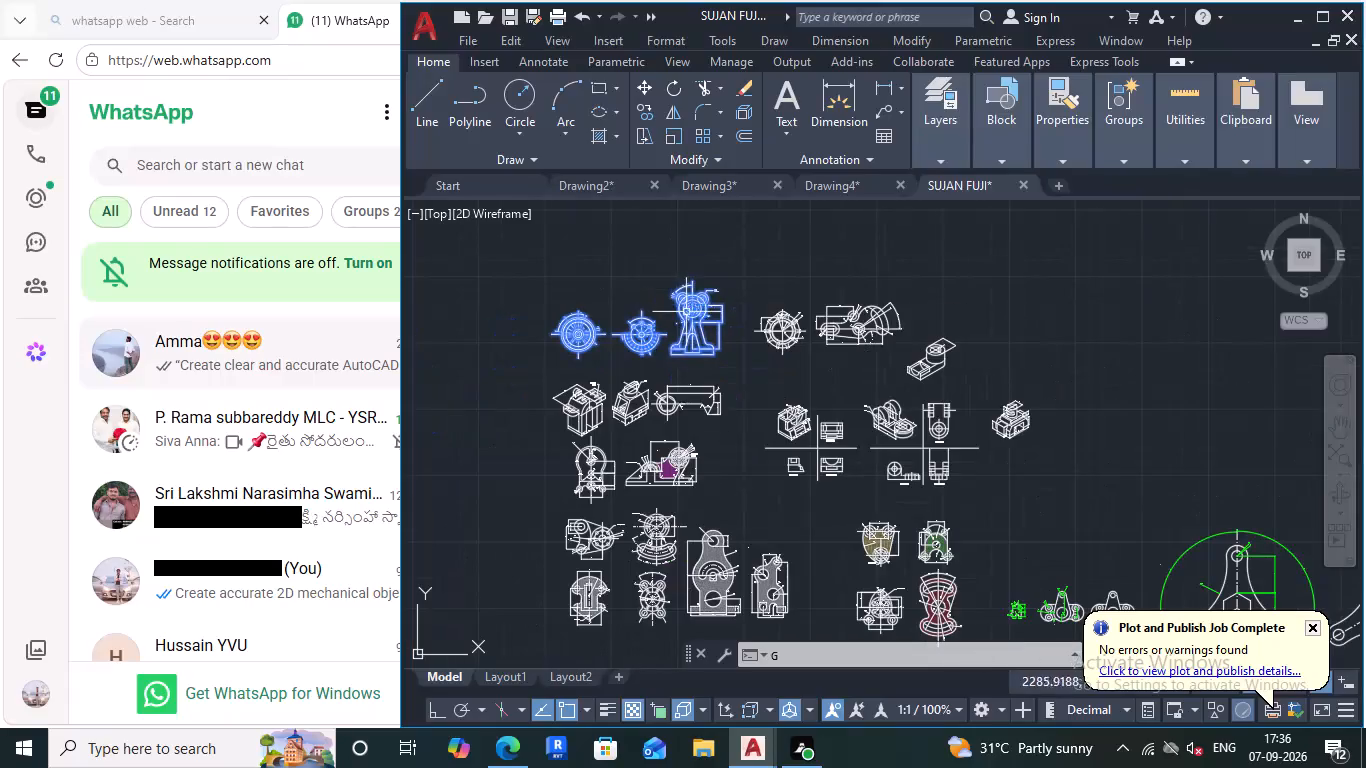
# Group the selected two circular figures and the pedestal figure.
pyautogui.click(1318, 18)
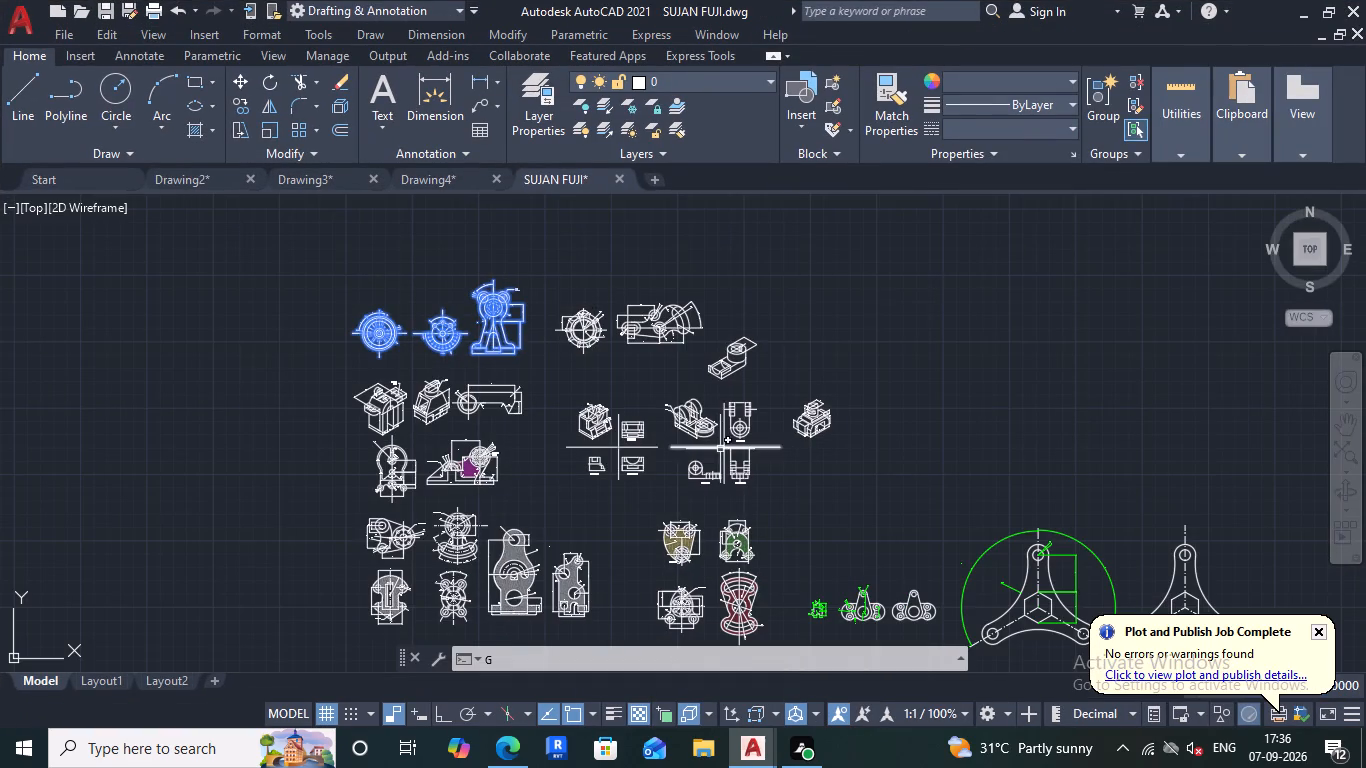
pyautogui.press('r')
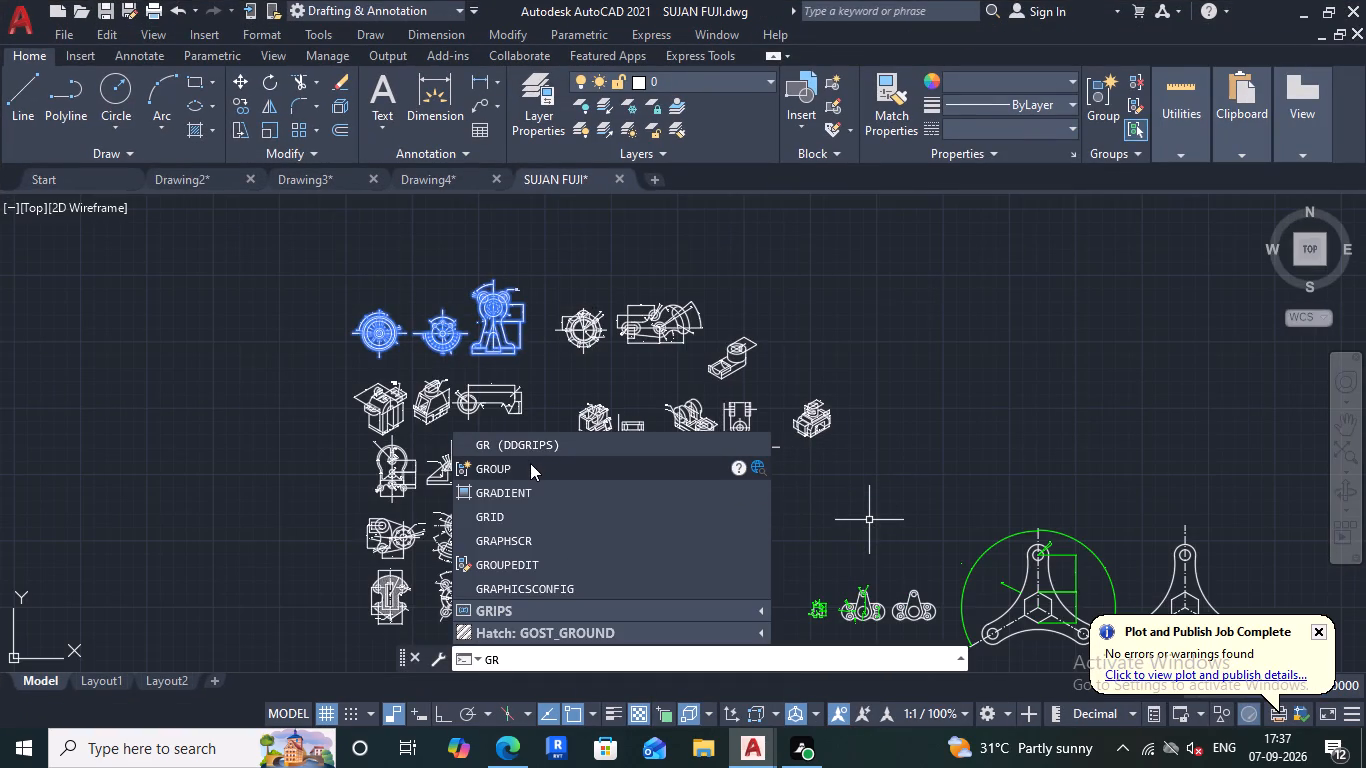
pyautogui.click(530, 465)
# Check the new group by selecting it through the pedestal figure, clearing the selection after each check.
pyautogui.scroll(2, 543, 348)
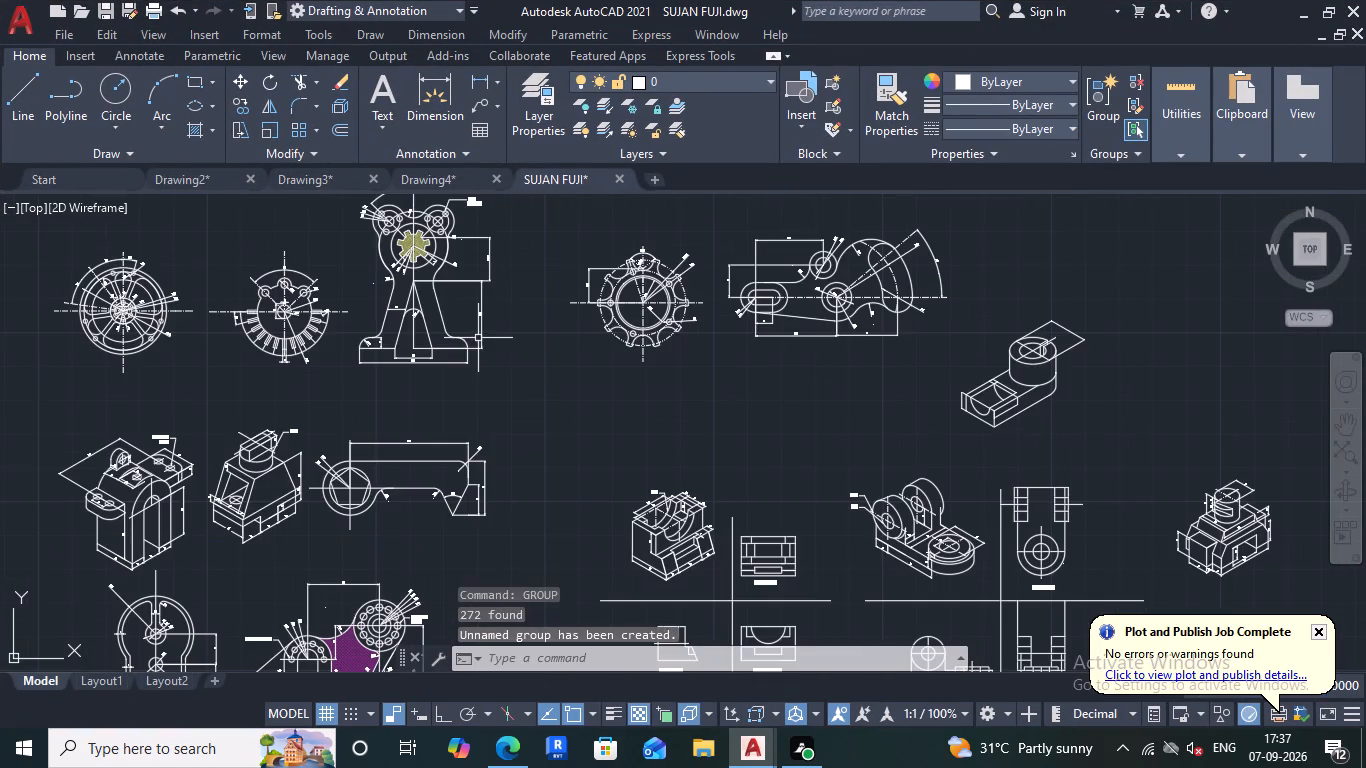
pyautogui.click(449, 338)
pyautogui.scroll(-1, 511, 392)
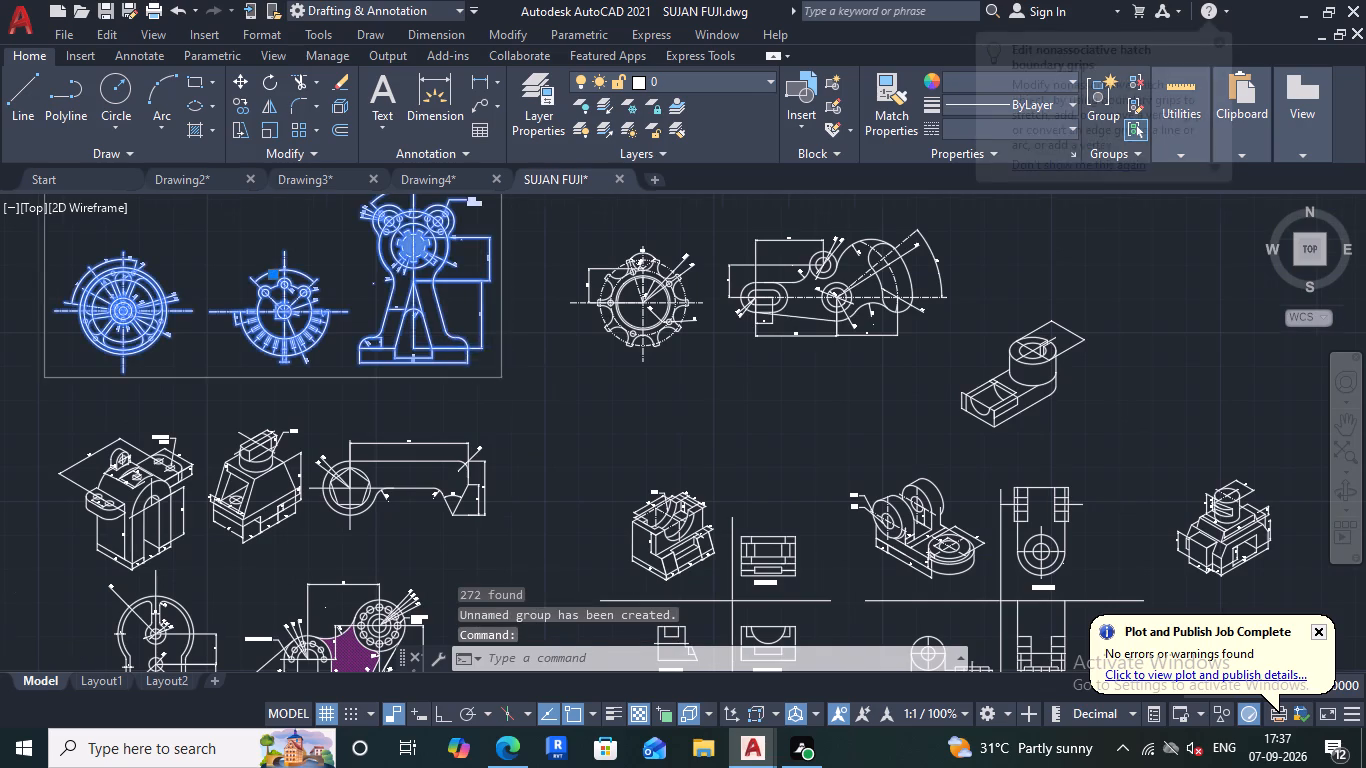
pyautogui.scroll(-1, 511, 399)
pyautogui.press('Escape')
pyautogui.scroll(3, 500, 308)
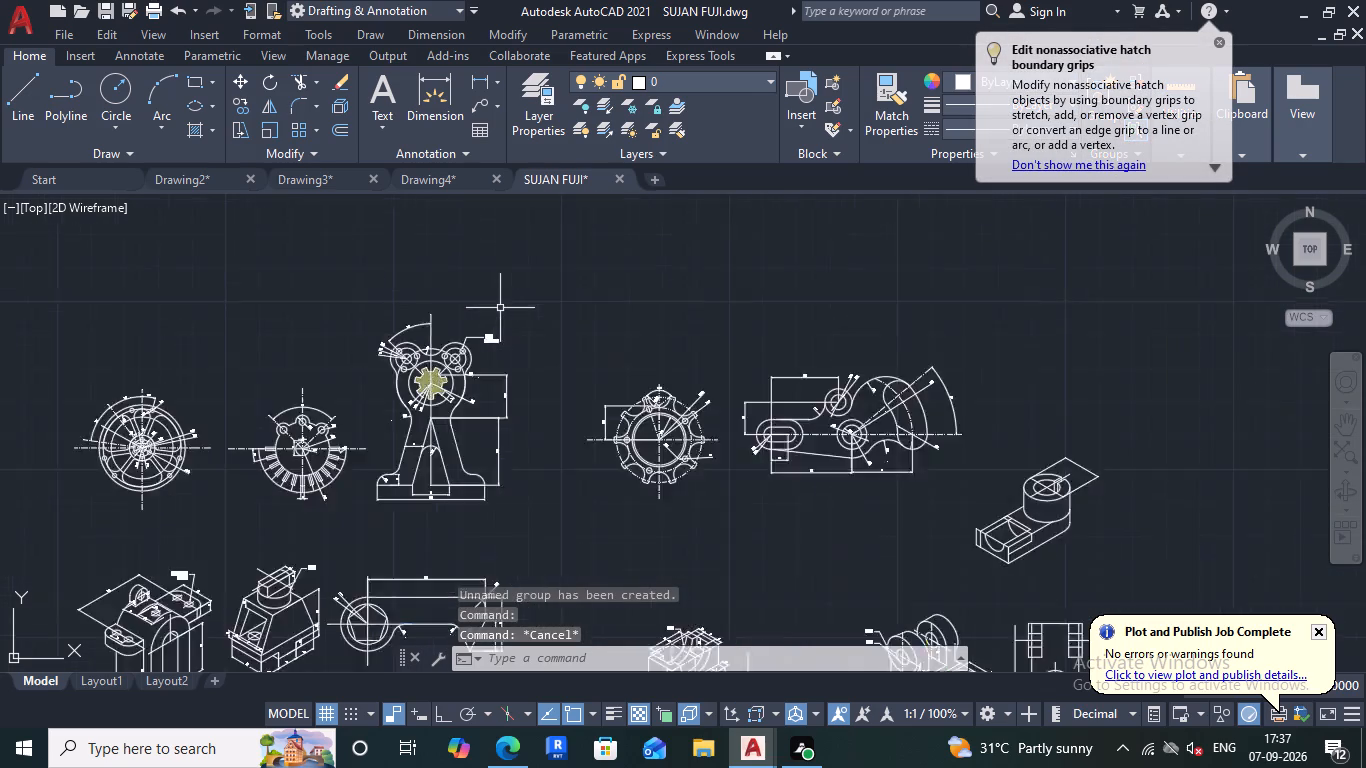
pyautogui.scroll(-3, 522, 327)
pyautogui.scroll(3, 487, 349)
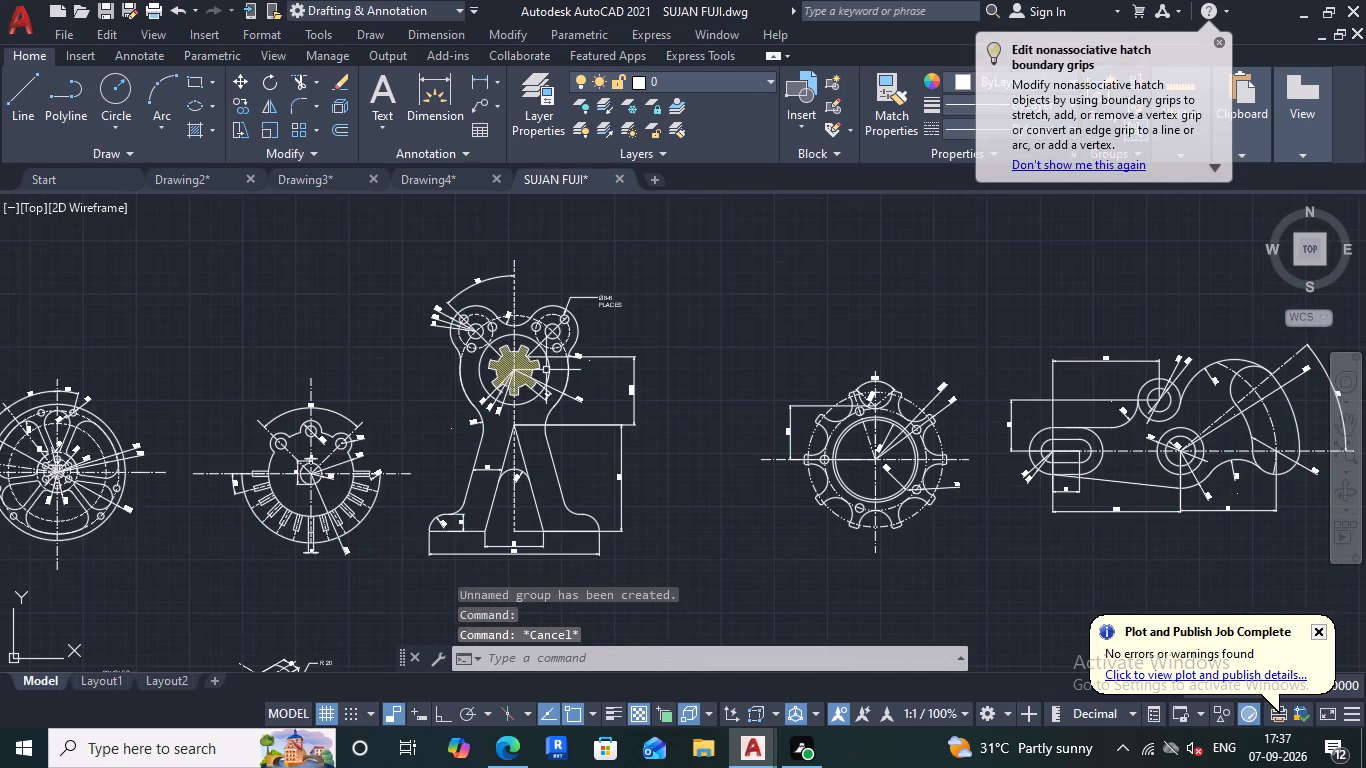
pyautogui.scroll(1, 474, 372)
pyautogui.scroll(-1, 474, 372)
pyautogui.scroll(1, 474, 372)
pyautogui.click(482, 363)
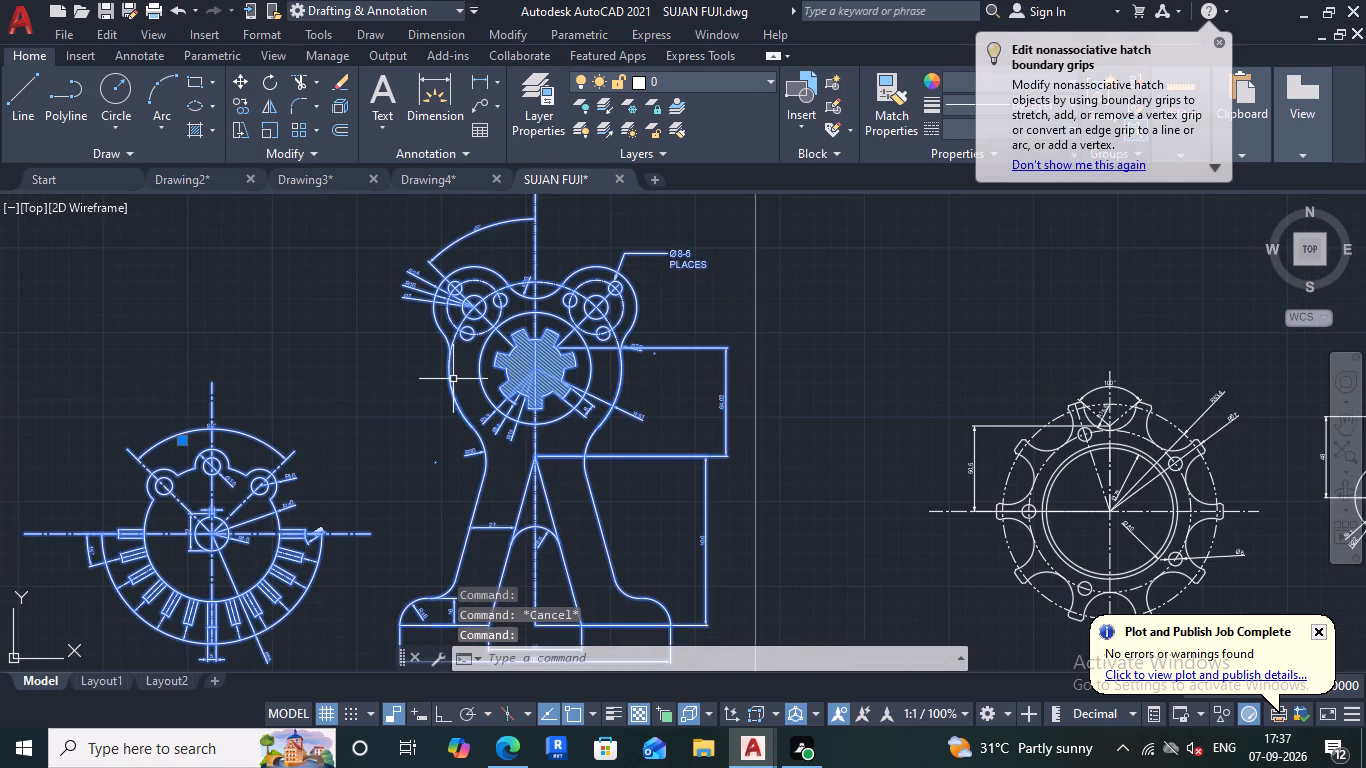
pyautogui.scroll(-3, 470, 391)
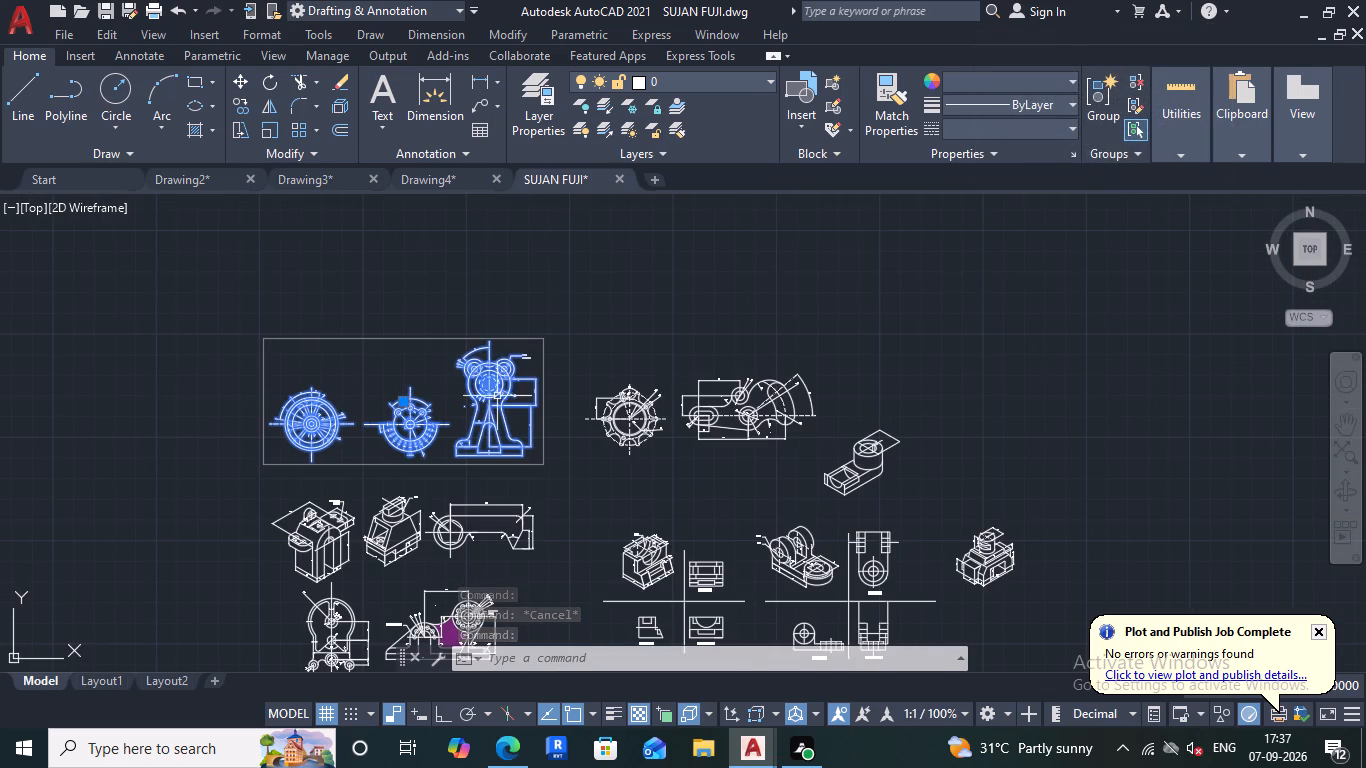
pyautogui.scroll(1, 537, 372)
pyautogui.scroll(-1, 533, 372)
pyautogui.scroll(1, 532, 369)
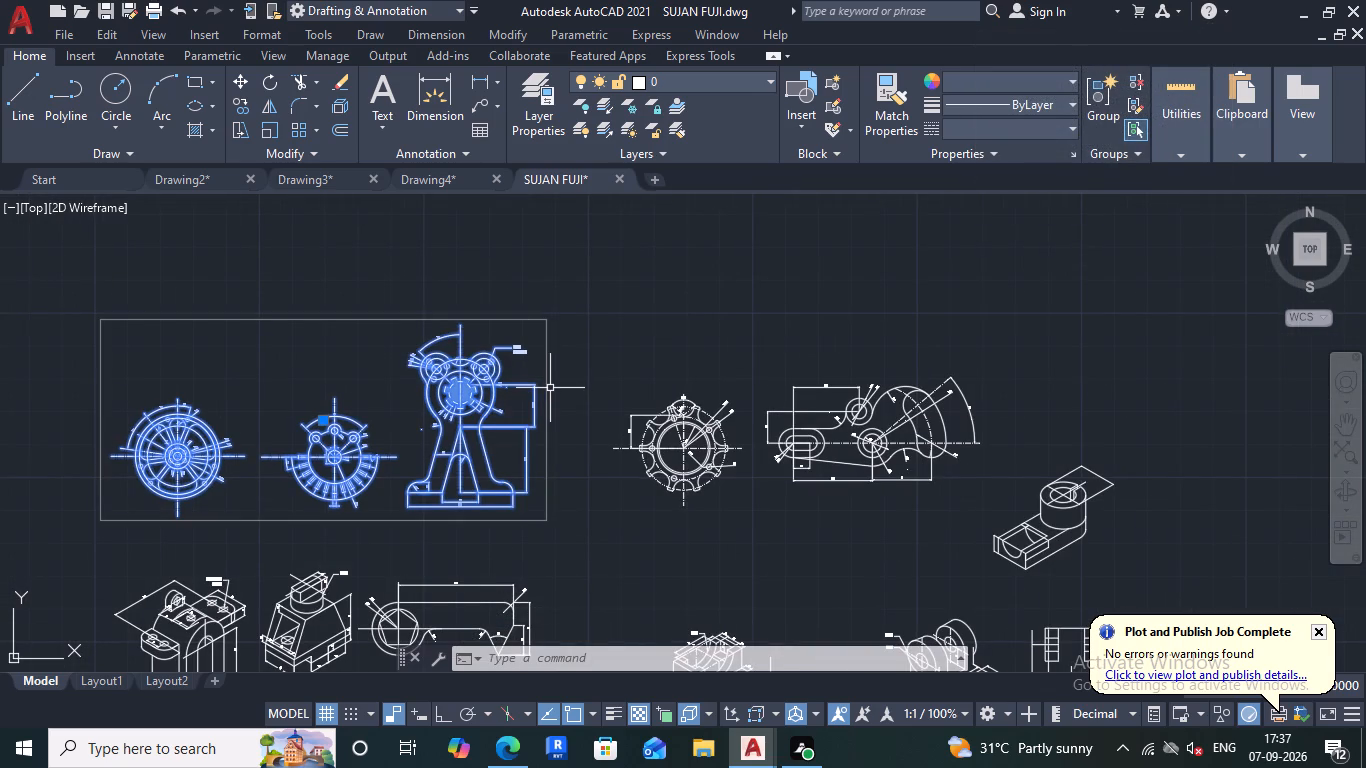
pyautogui.press('Escape')
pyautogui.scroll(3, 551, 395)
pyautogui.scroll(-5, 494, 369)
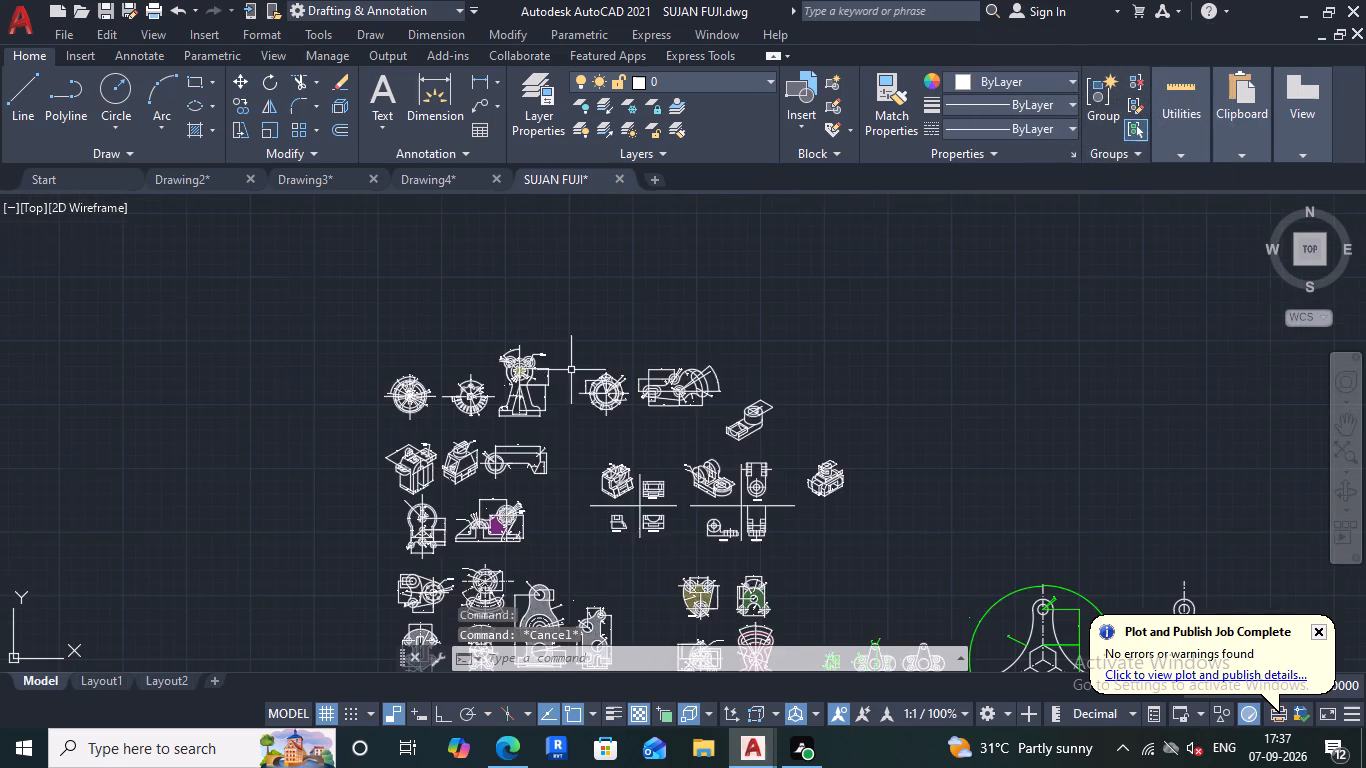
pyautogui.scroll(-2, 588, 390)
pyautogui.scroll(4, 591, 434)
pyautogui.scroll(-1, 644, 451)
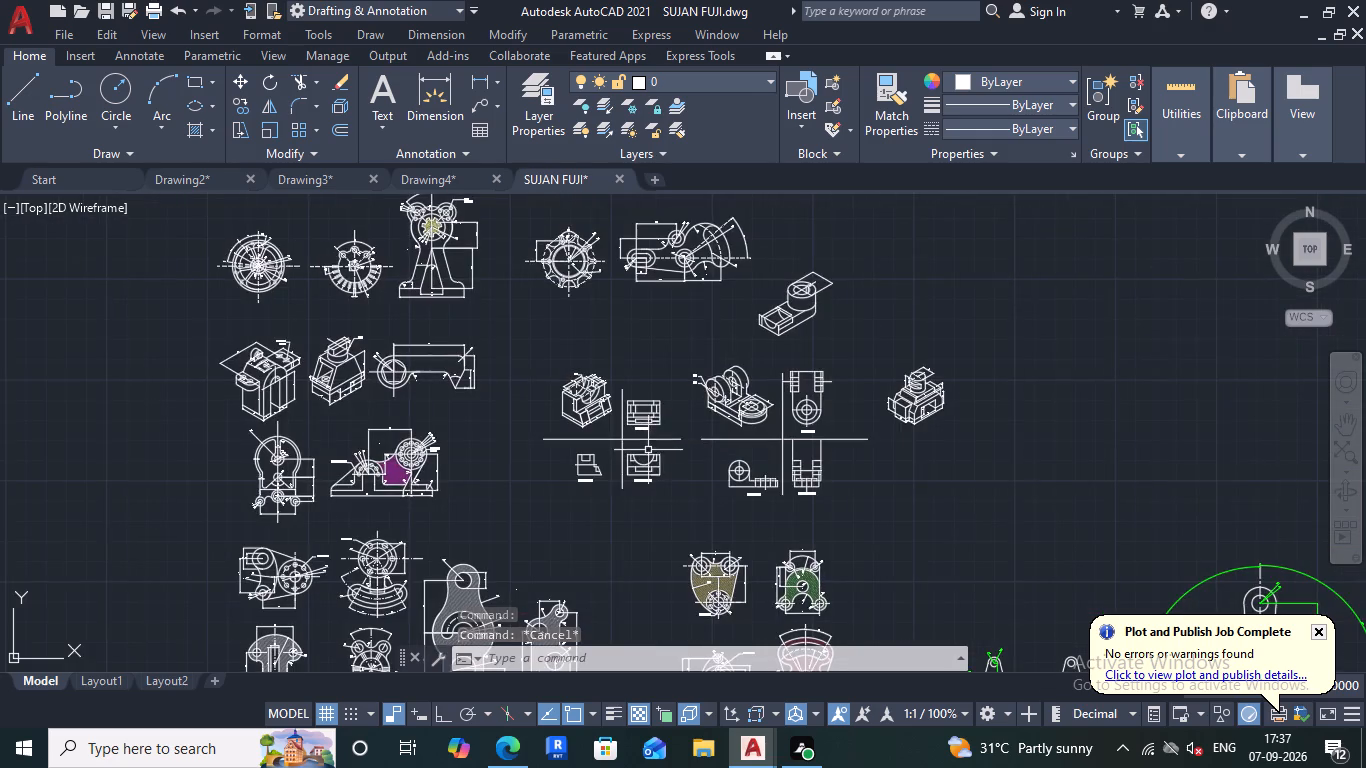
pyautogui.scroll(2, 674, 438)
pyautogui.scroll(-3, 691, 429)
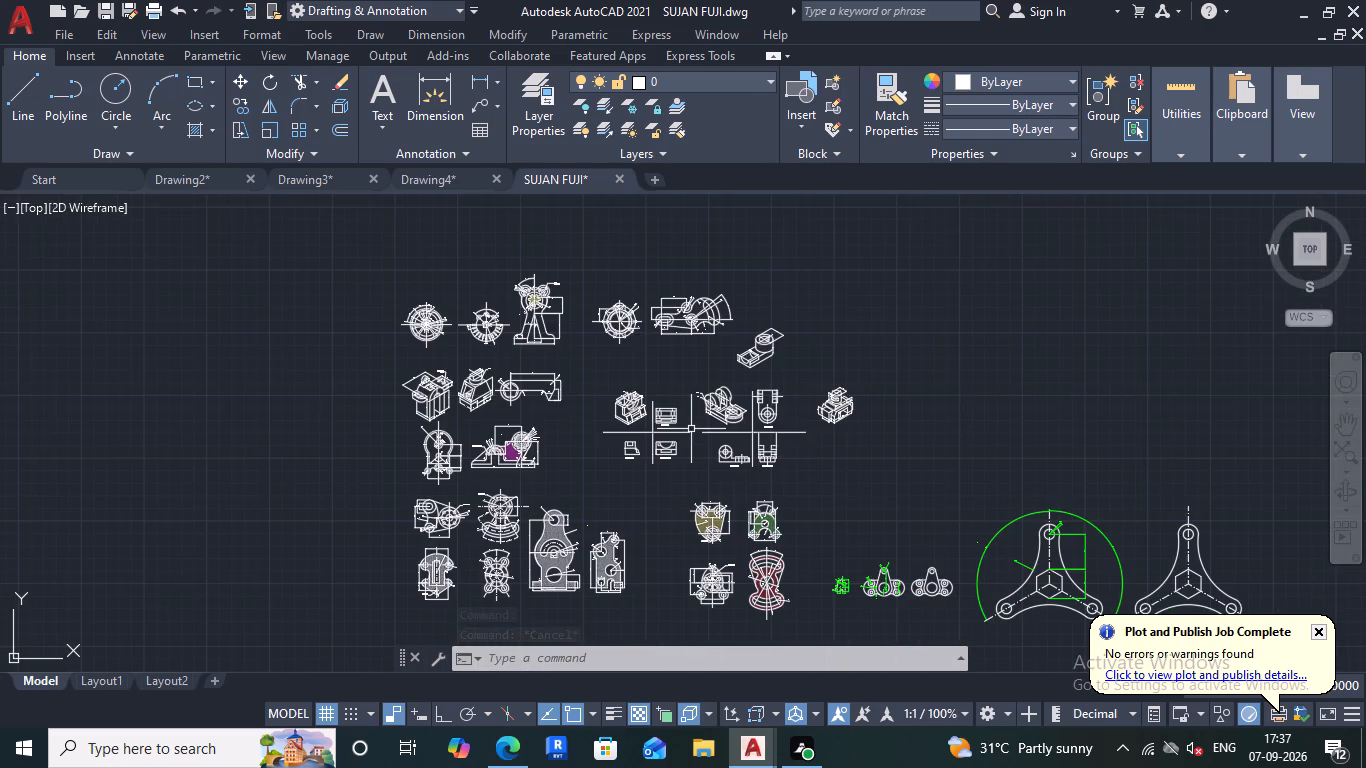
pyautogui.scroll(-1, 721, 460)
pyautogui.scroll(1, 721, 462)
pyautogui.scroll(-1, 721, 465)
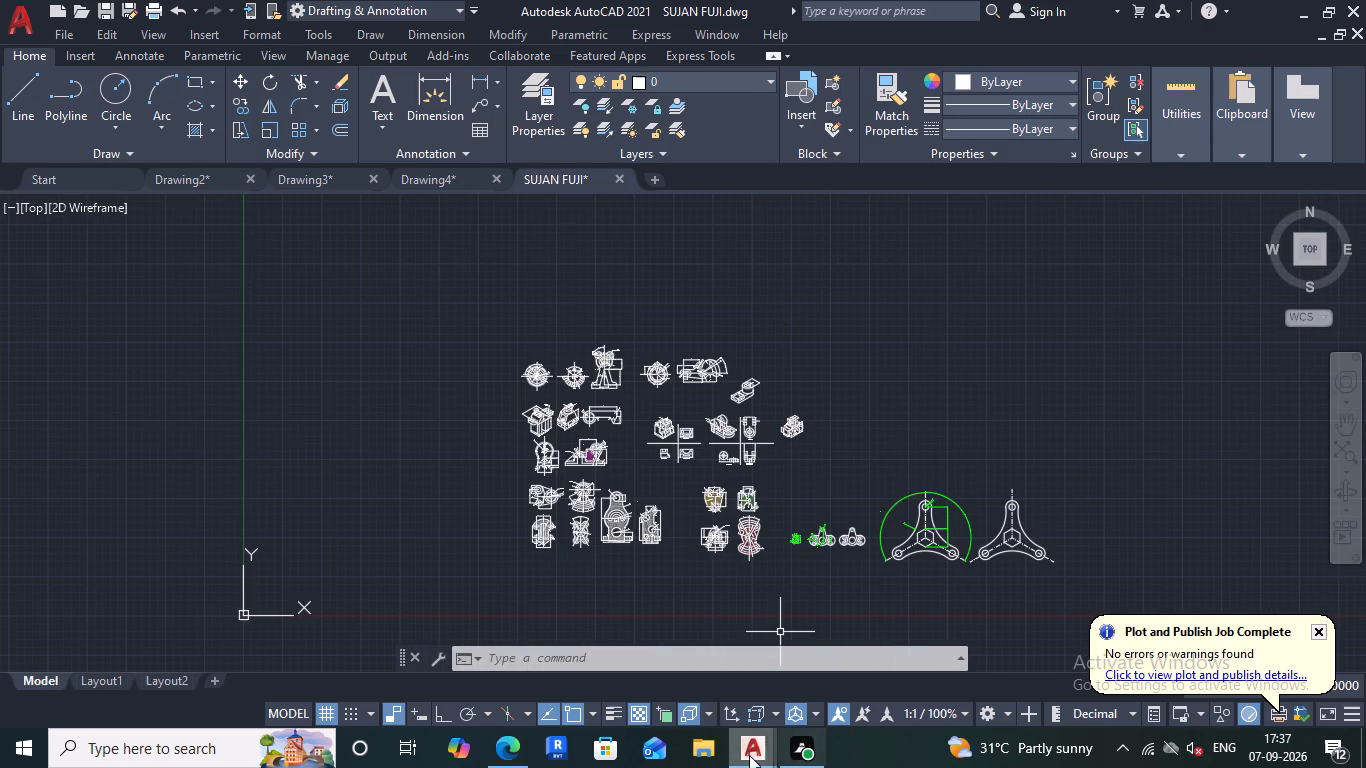
# Close the FUJI drawing without saving its changes.
pyautogui.click(625, 174)
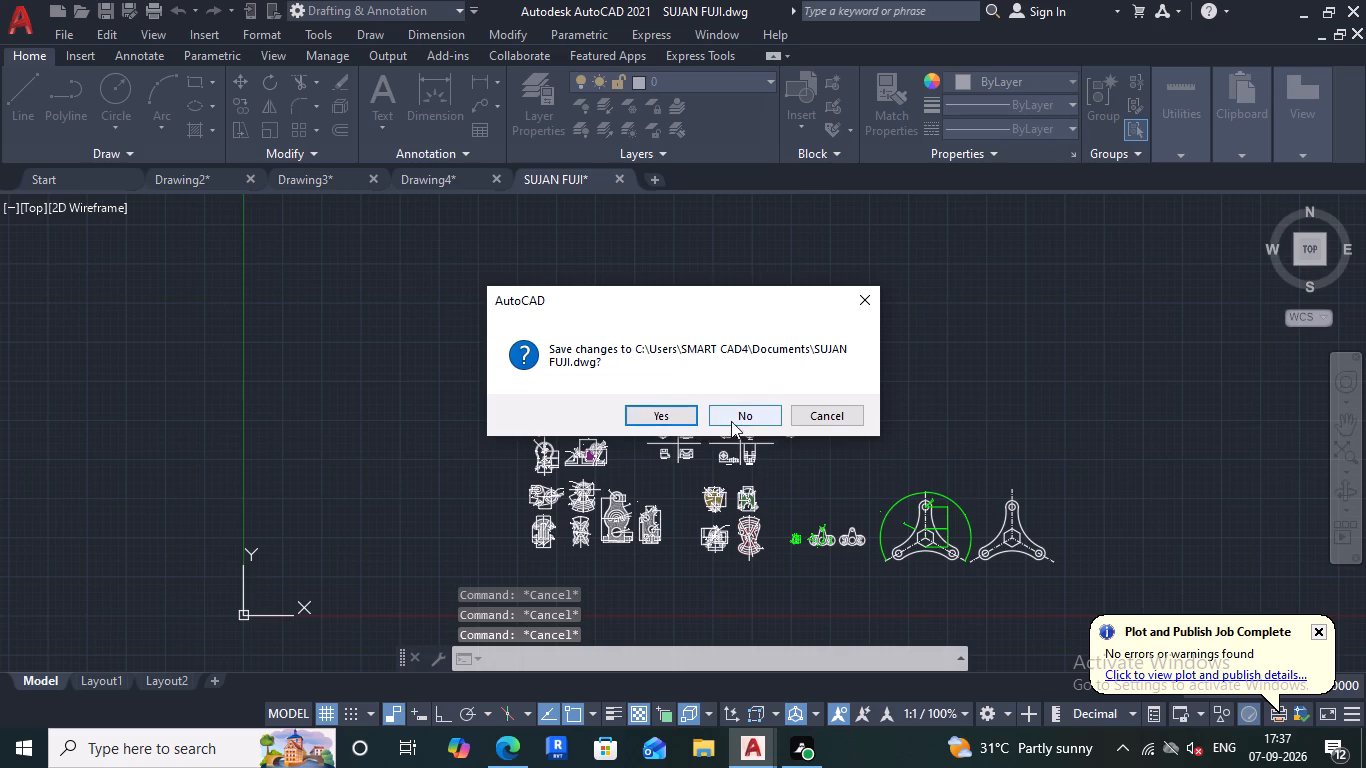
pyautogui.click(733, 421)
# Switch to Drawing3, which holds the isometric bracket.
pyautogui.scroll(-5, 682, 310)
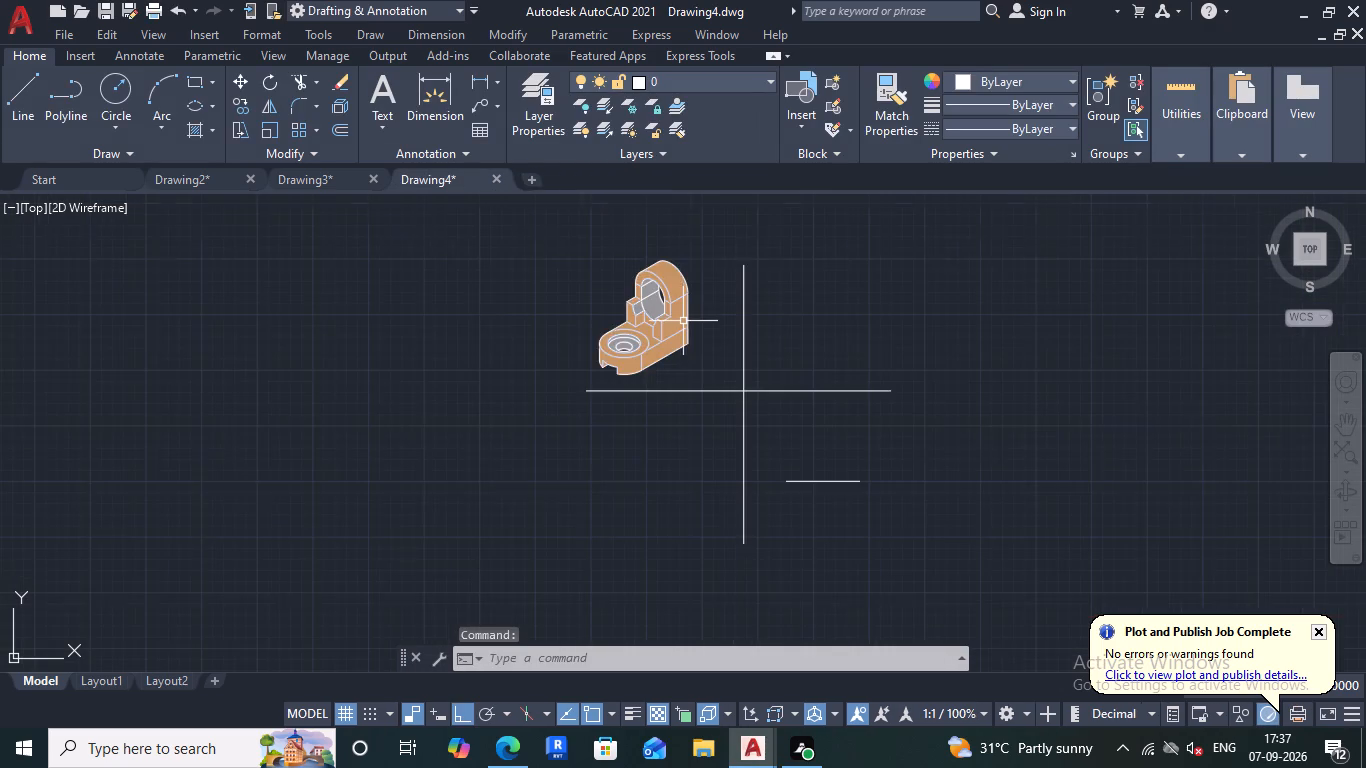
pyautogui.scroll(-4, 683, 322)
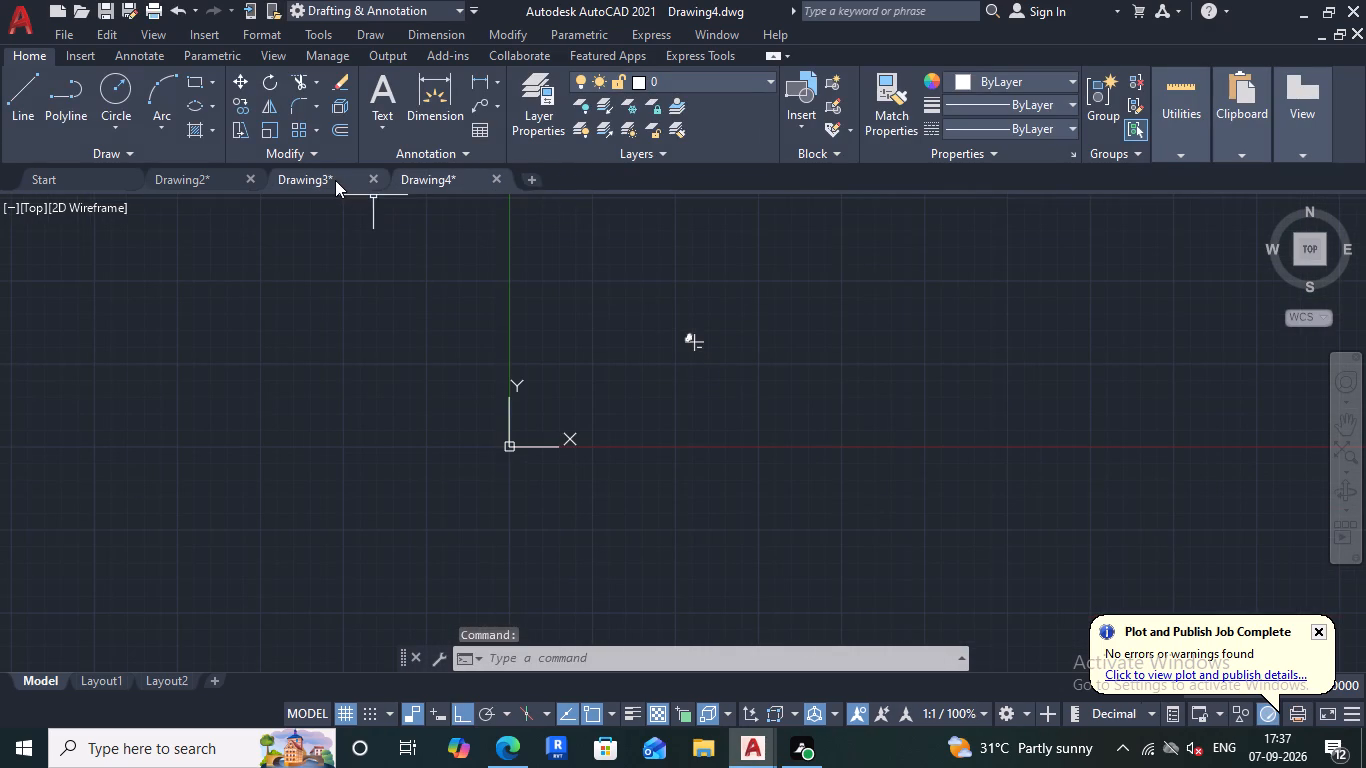
pyautogui.click(335, 180)
pyautogui.scroll(4, 683, 336)
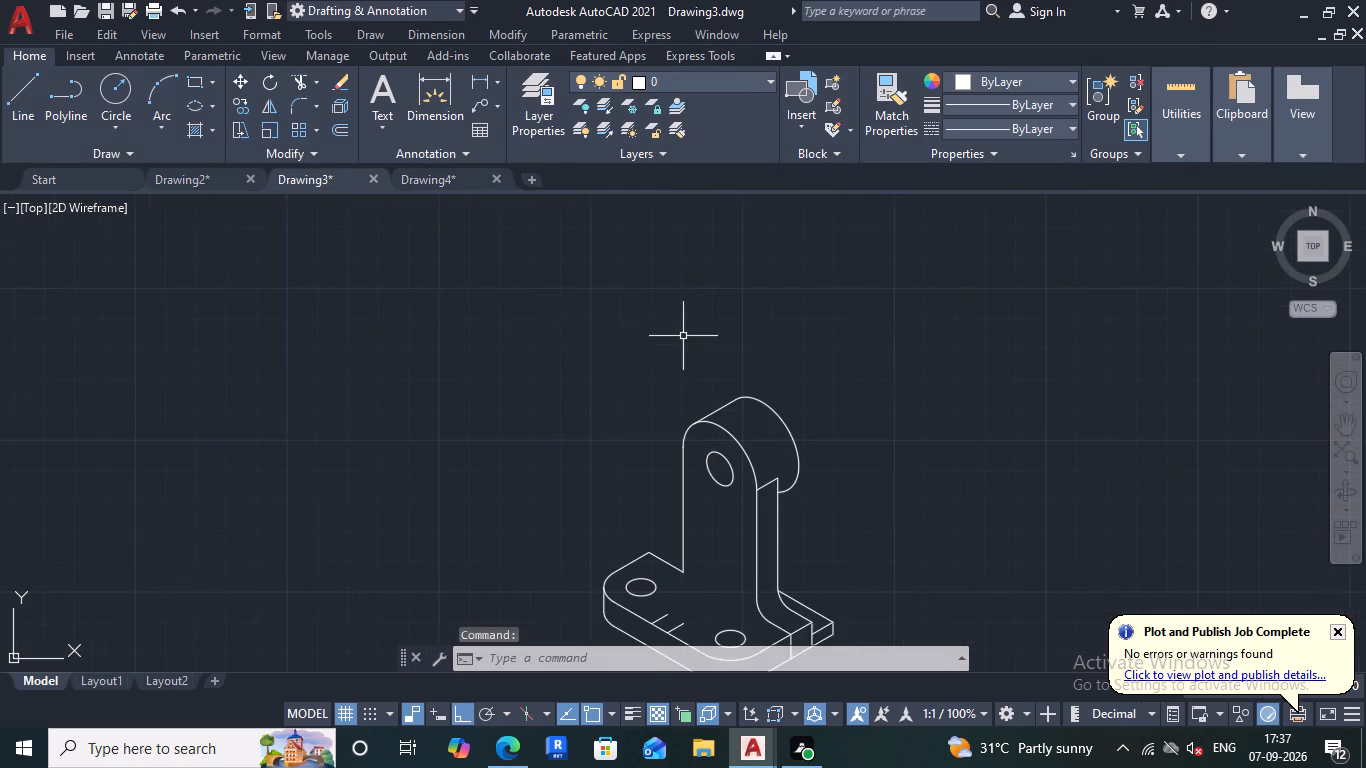
pyautogui.scroll(-2, 771, 398)
pyautogui.scroll(3, 764, 447)
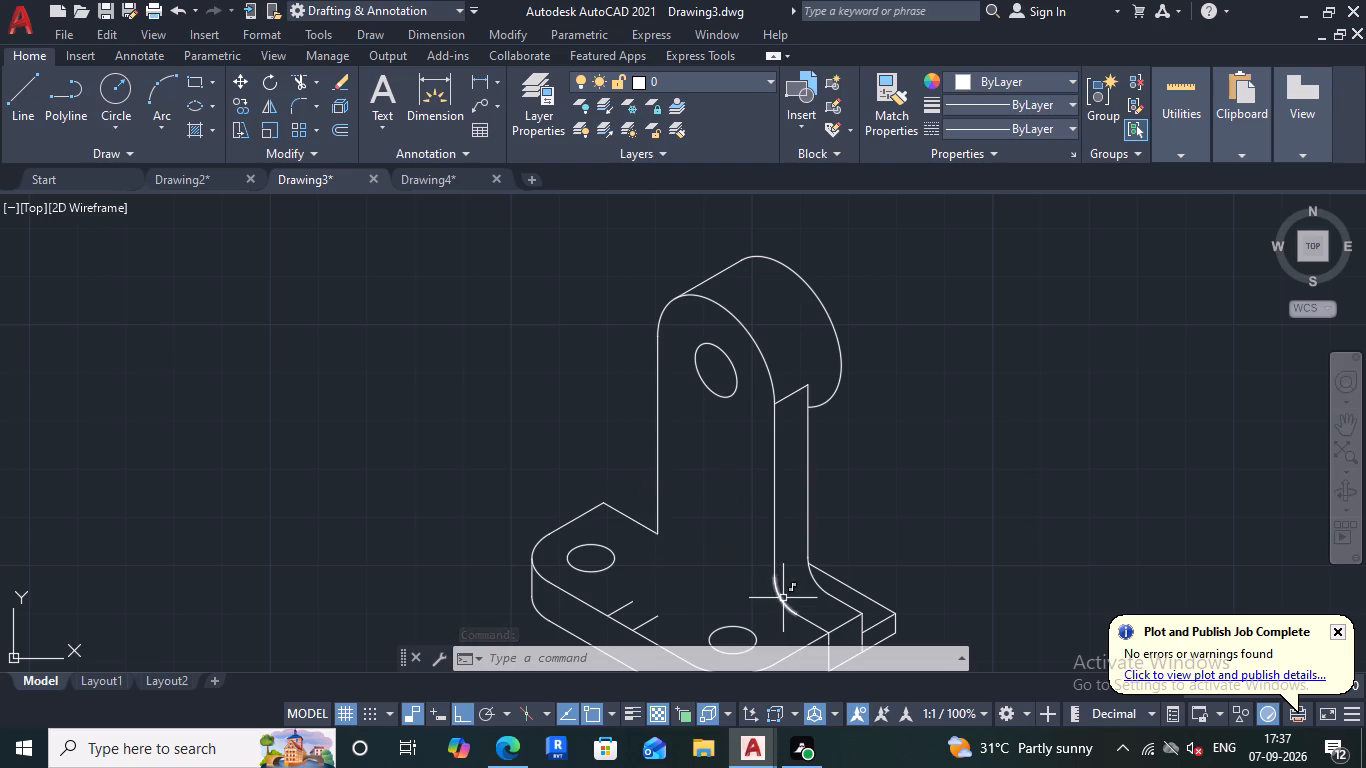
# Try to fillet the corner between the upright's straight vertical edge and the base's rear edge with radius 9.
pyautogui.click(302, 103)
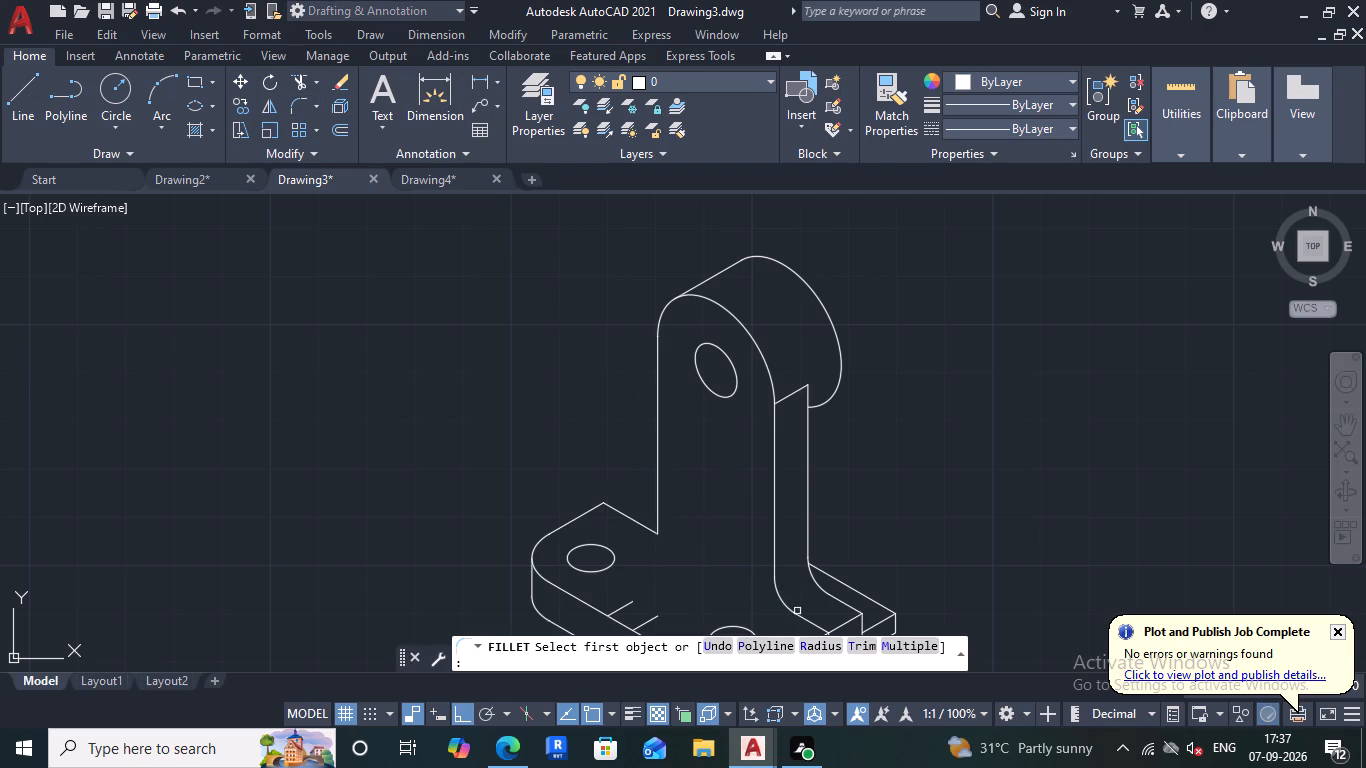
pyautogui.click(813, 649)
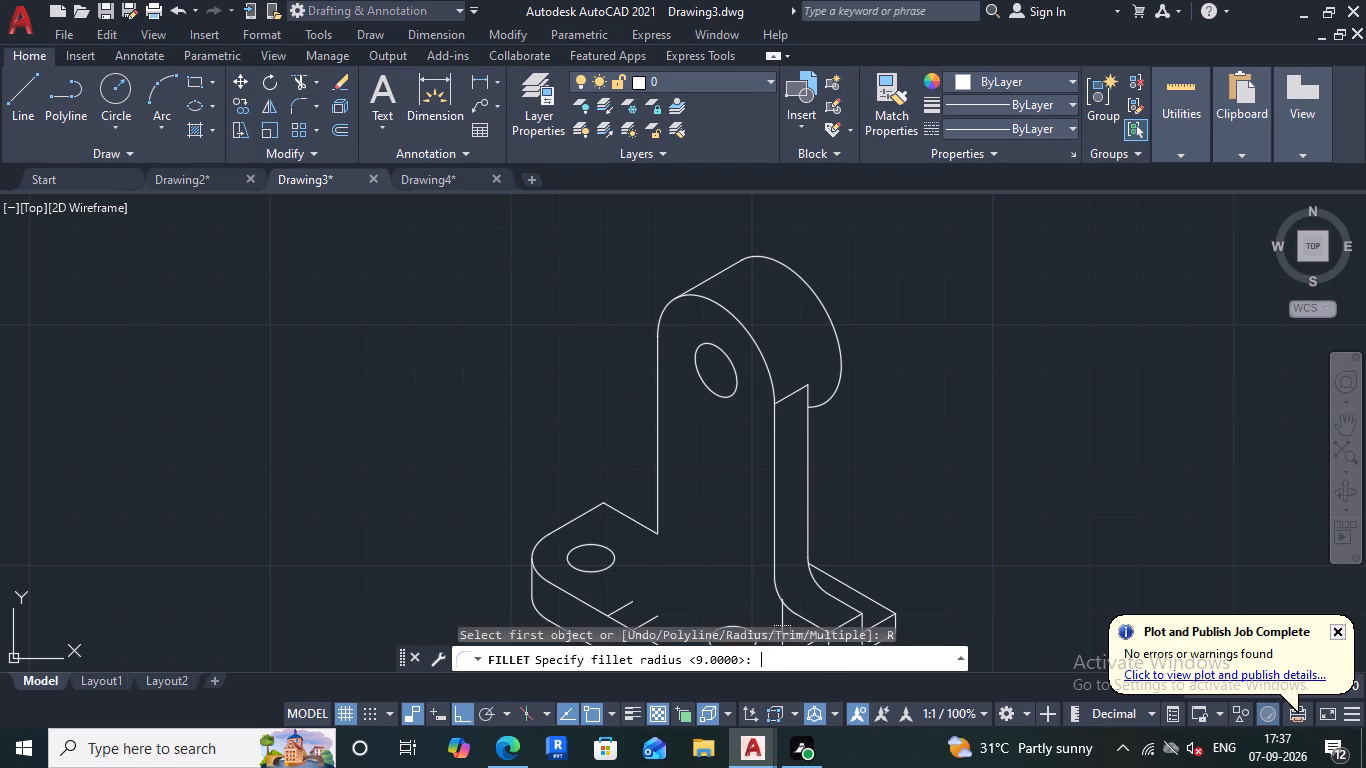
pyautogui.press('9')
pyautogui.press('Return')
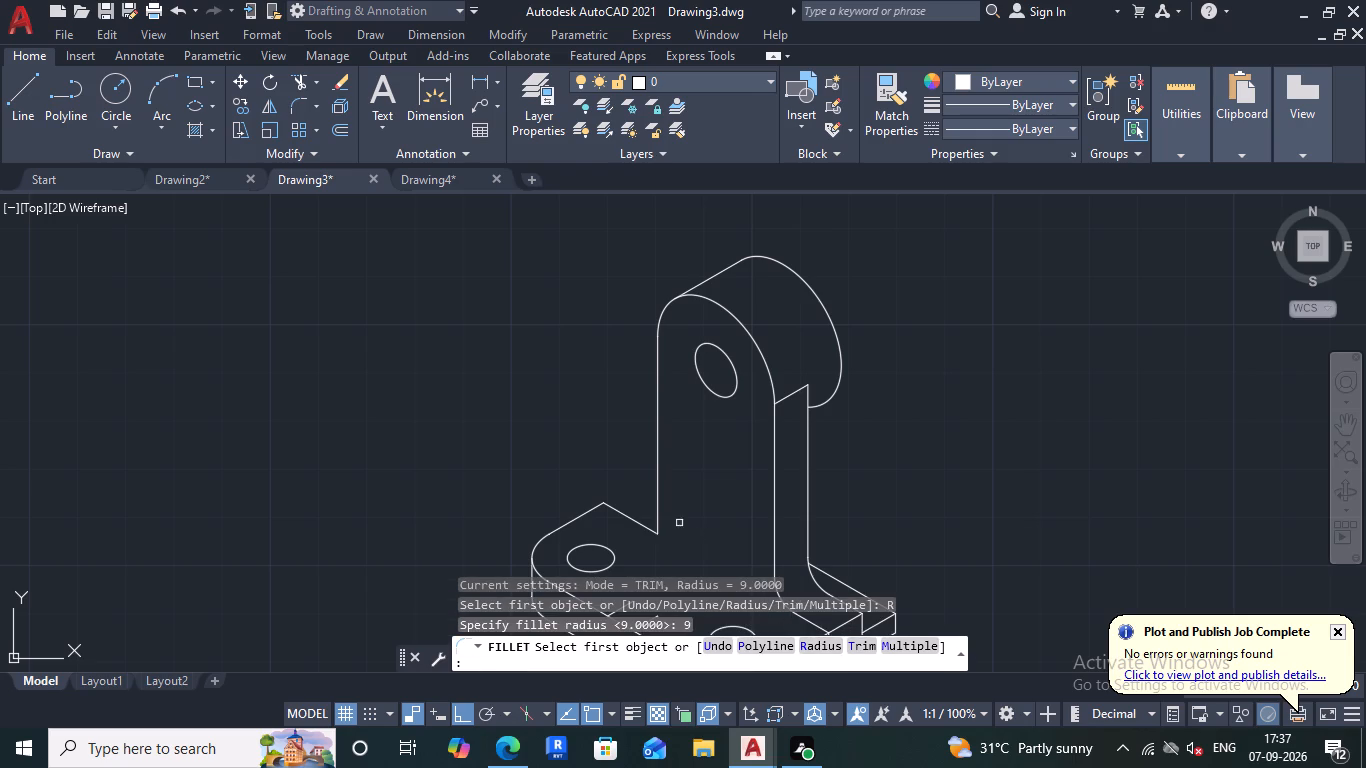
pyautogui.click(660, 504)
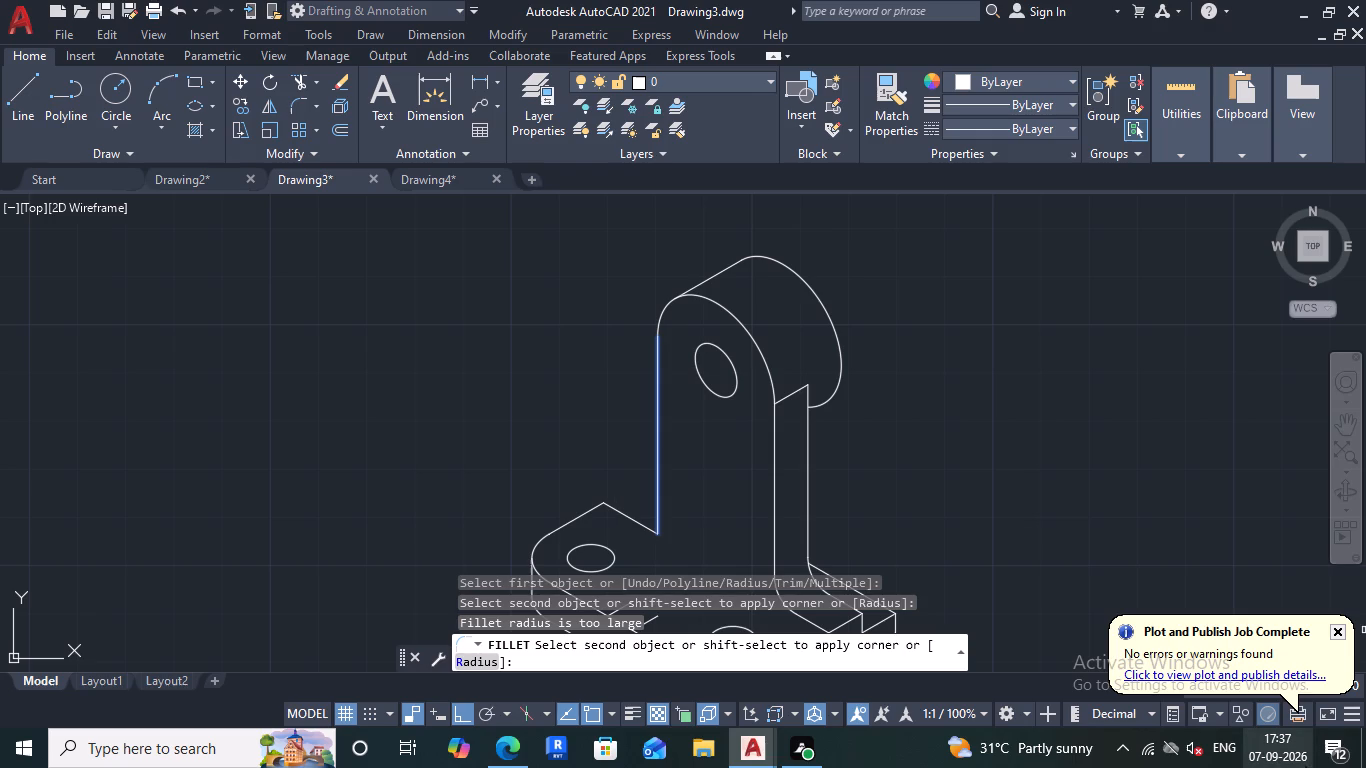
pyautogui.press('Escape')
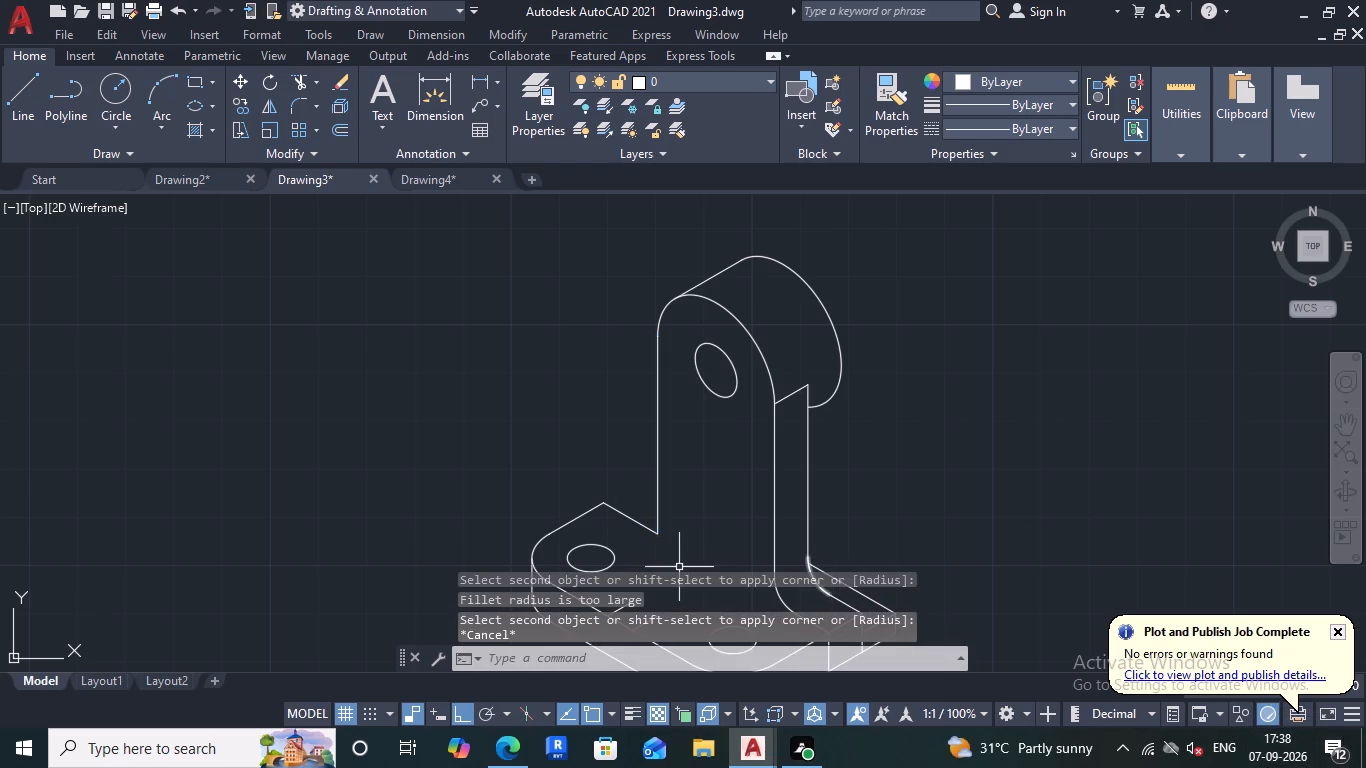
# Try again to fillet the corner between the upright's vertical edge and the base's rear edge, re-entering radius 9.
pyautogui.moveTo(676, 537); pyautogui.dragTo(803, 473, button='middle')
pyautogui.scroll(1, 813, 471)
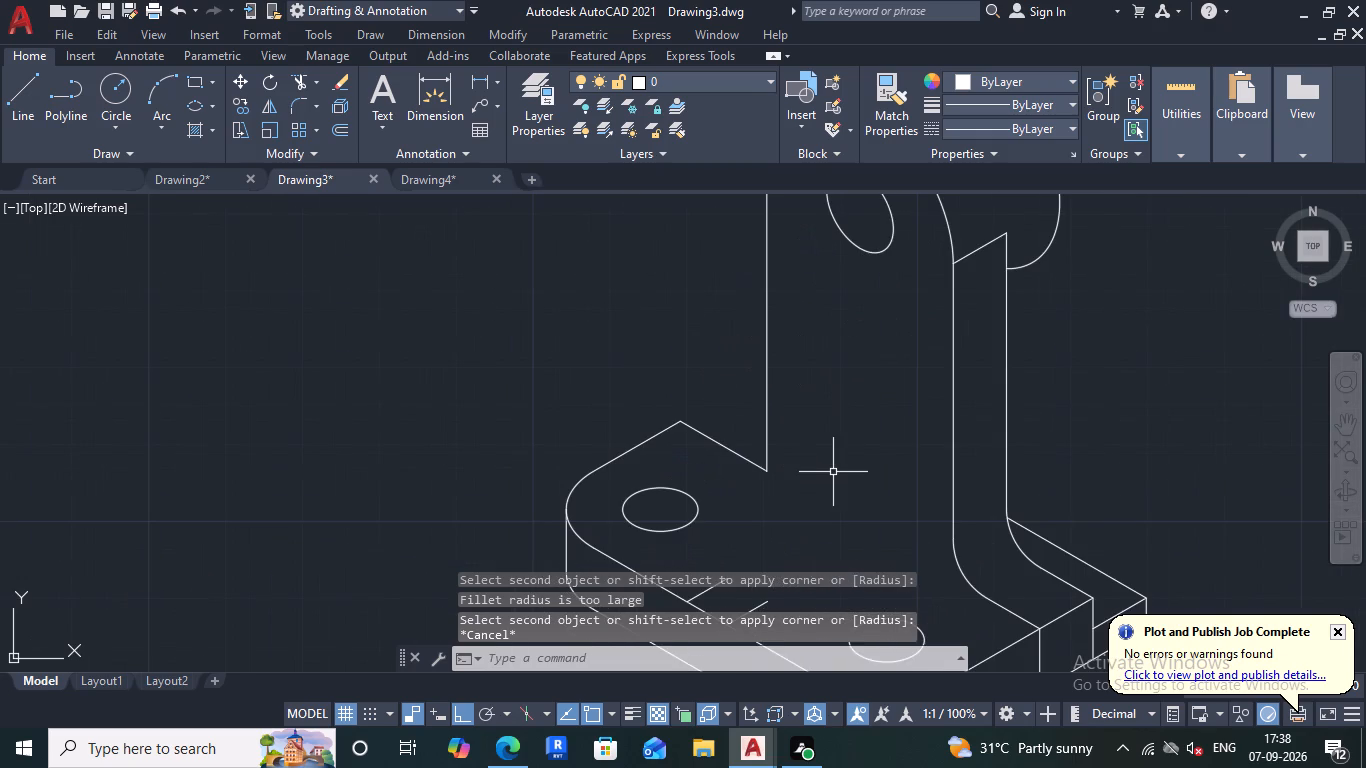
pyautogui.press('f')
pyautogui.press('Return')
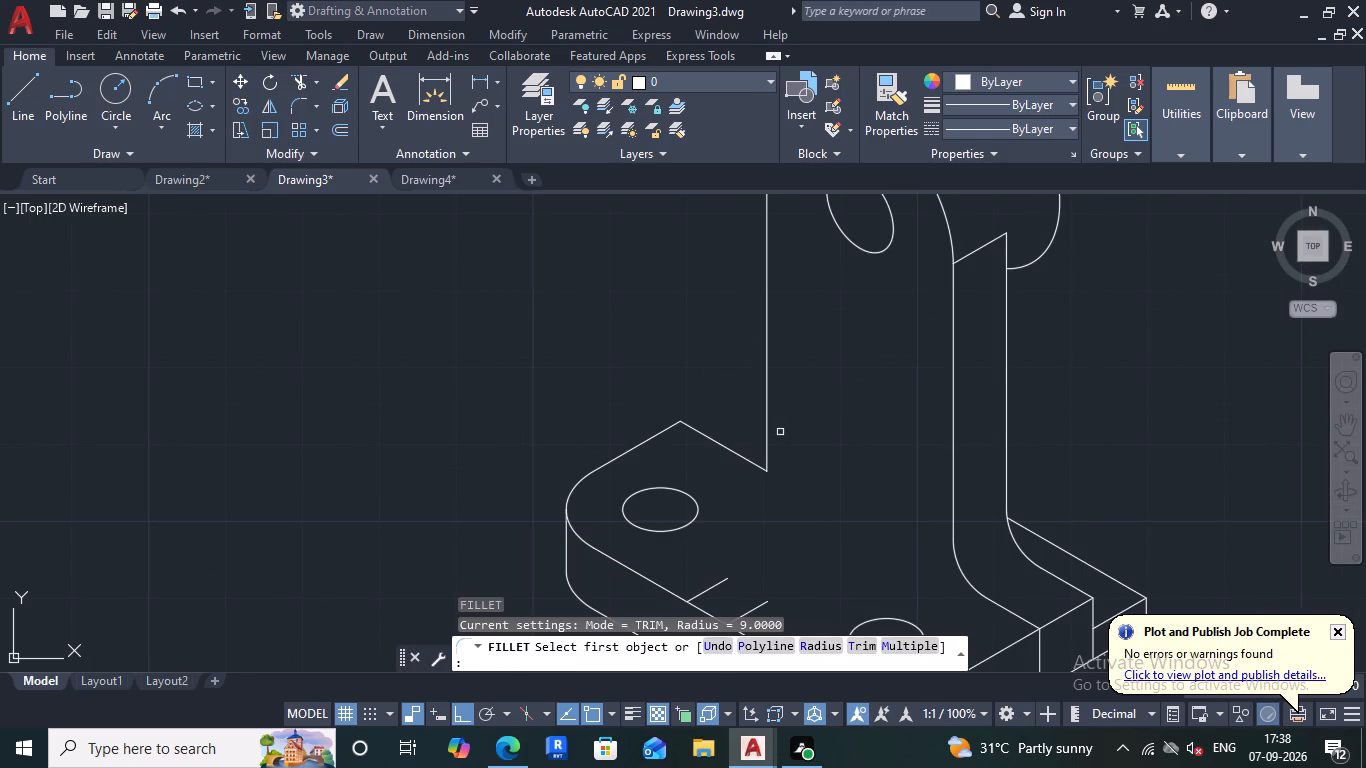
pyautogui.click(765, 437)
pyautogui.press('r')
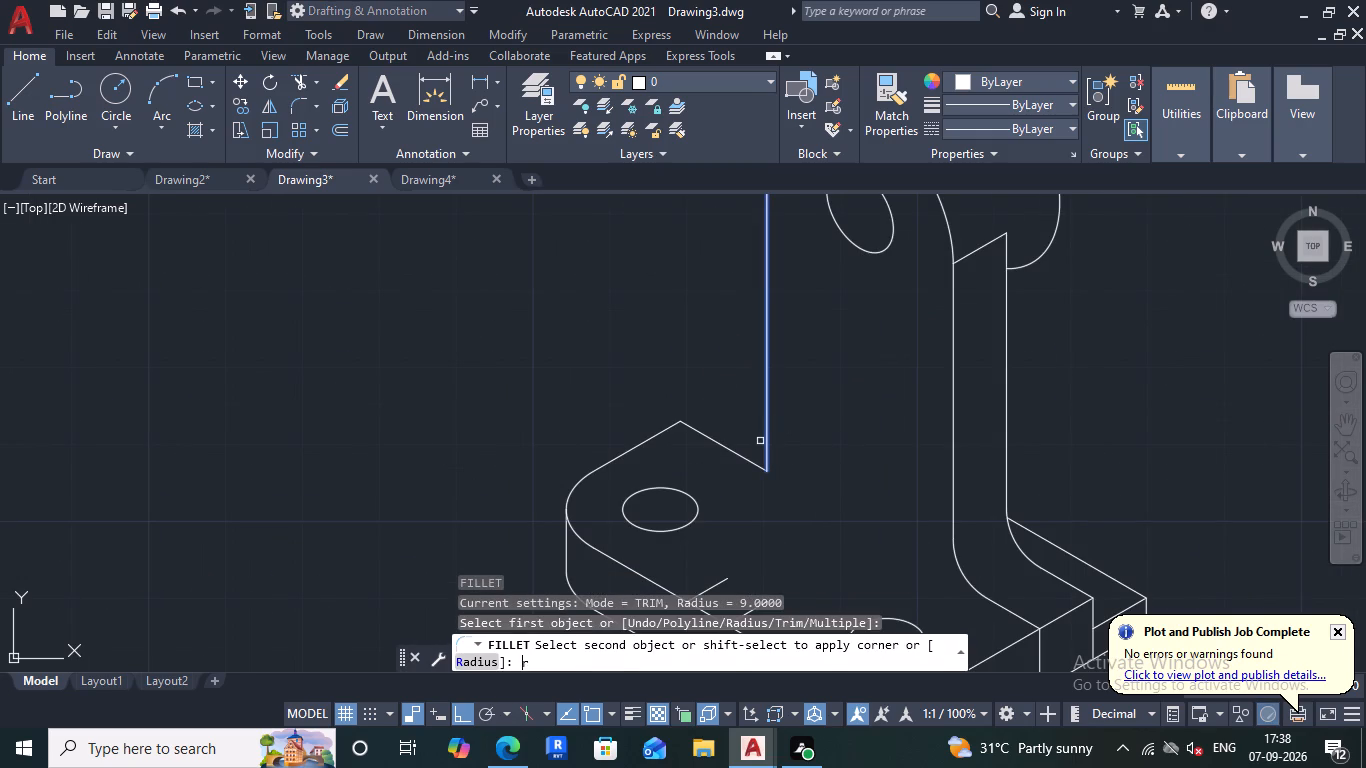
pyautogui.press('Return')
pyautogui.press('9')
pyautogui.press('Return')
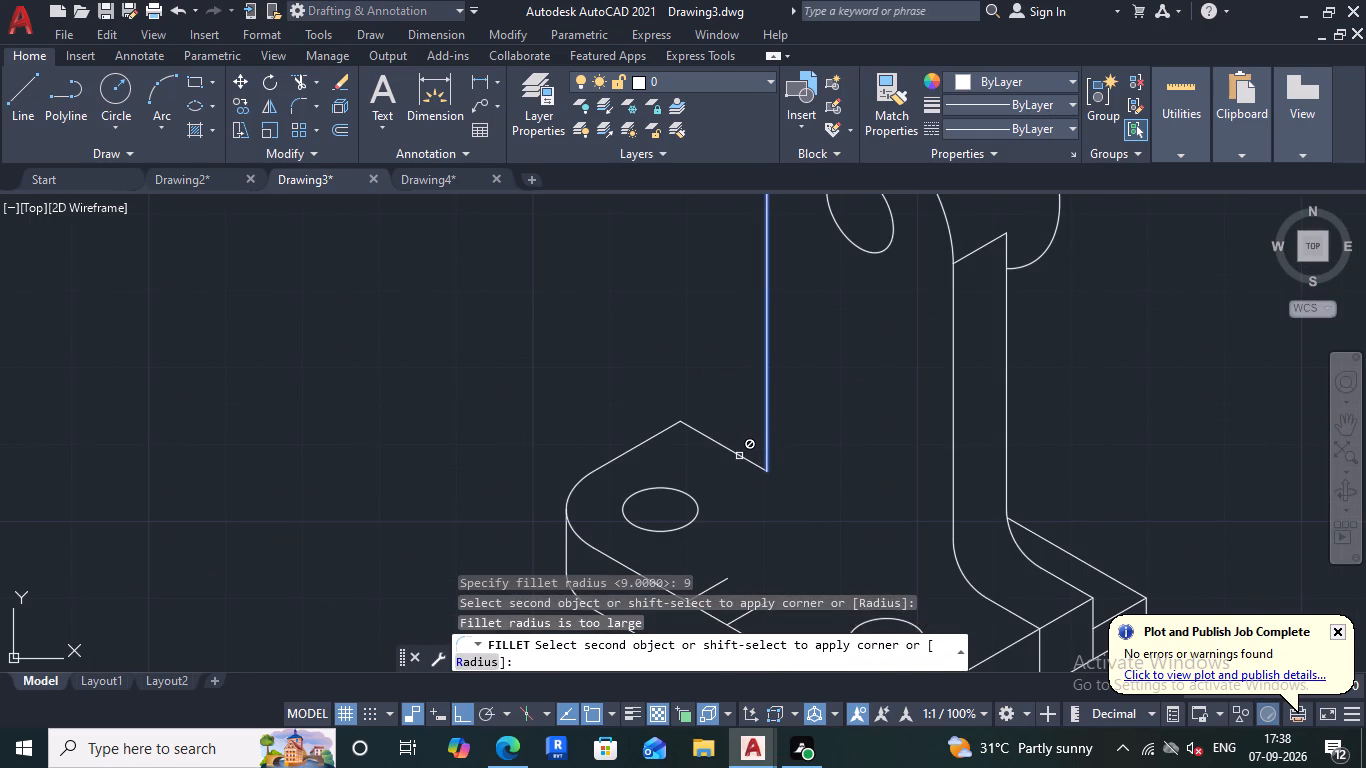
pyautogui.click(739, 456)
# Examine the corner where the upright's vertical edge meets the base's rear edge, and the matching curved junction opposite.
pyautogui.scroll(4, 778, 449)
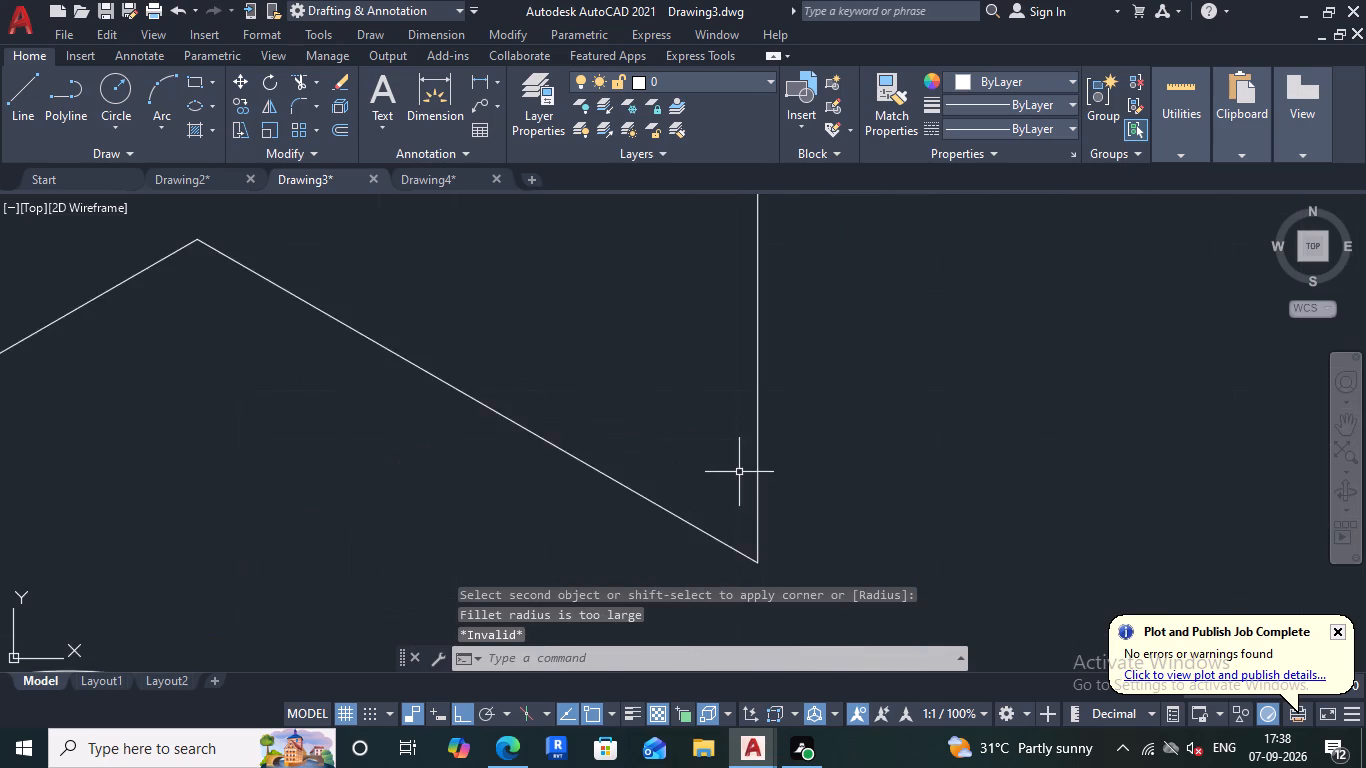
pyautogui.scroll(1, 718, 474)
pyautogui.moveTo(733, 492); pyautogui.dragTo(753, 423, button='middle')
pyautogui.scroll(-2, 857, 458)
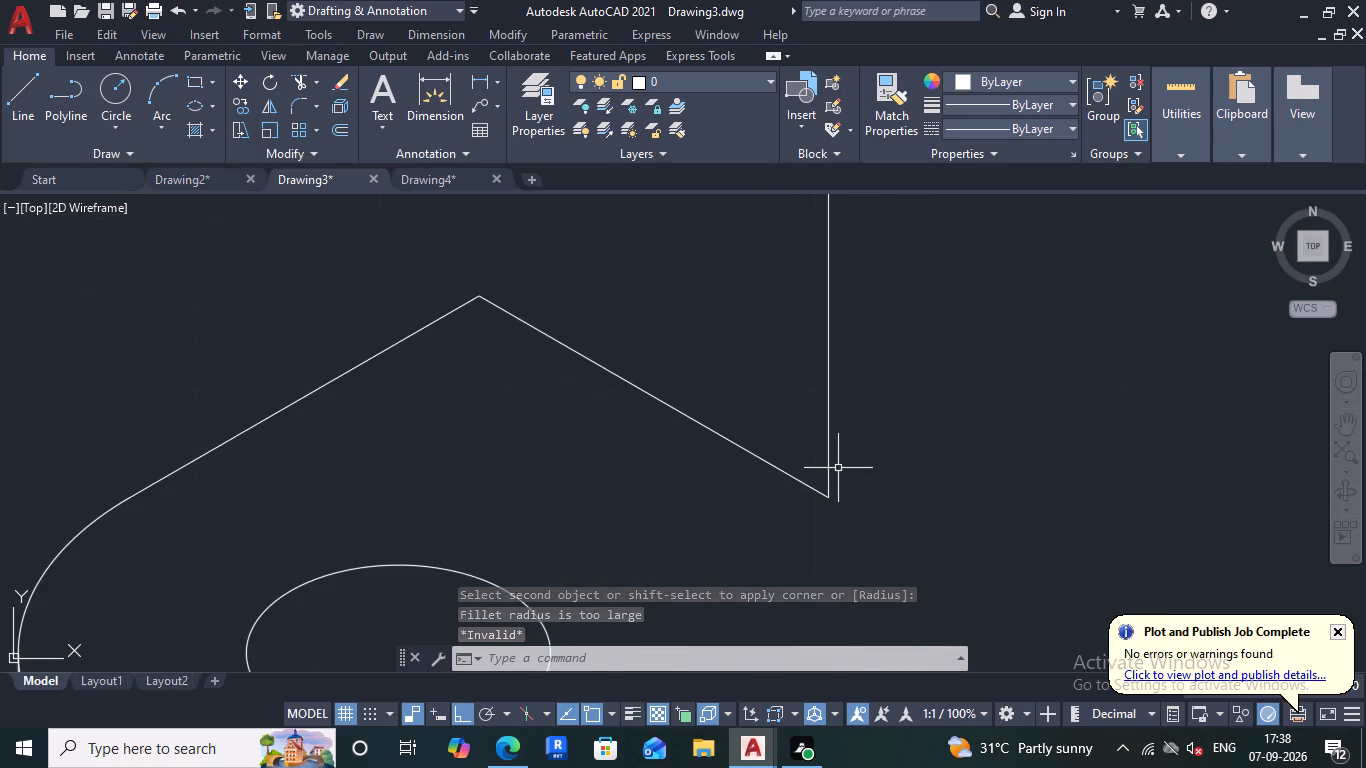
pyautogui.scroll(-2, 838, 465)
pyautogui.scroll(-1, 947, 445)
pyautogui.moveTo(994, 452); pyautogui.dragTo(947, 422, button='middle')
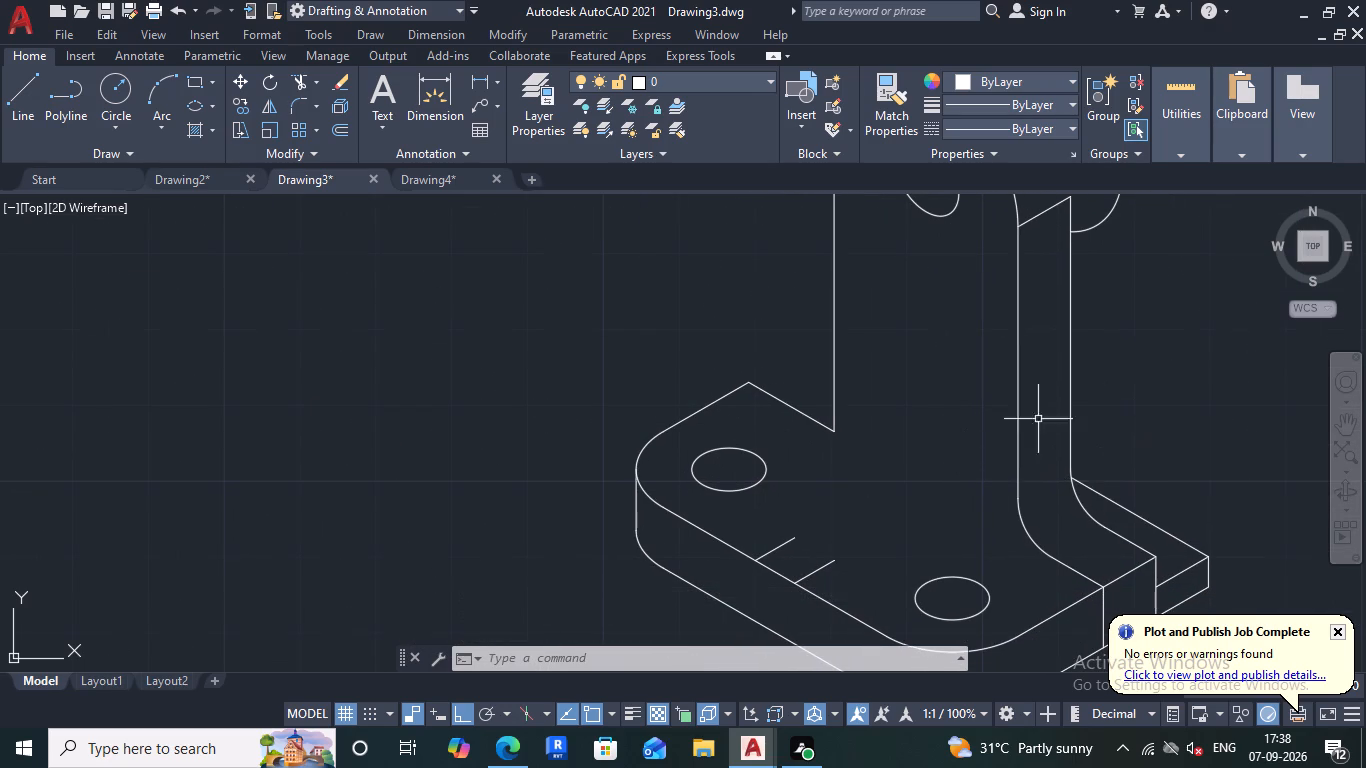
pyautogui.scroll(-1, 953, 426)
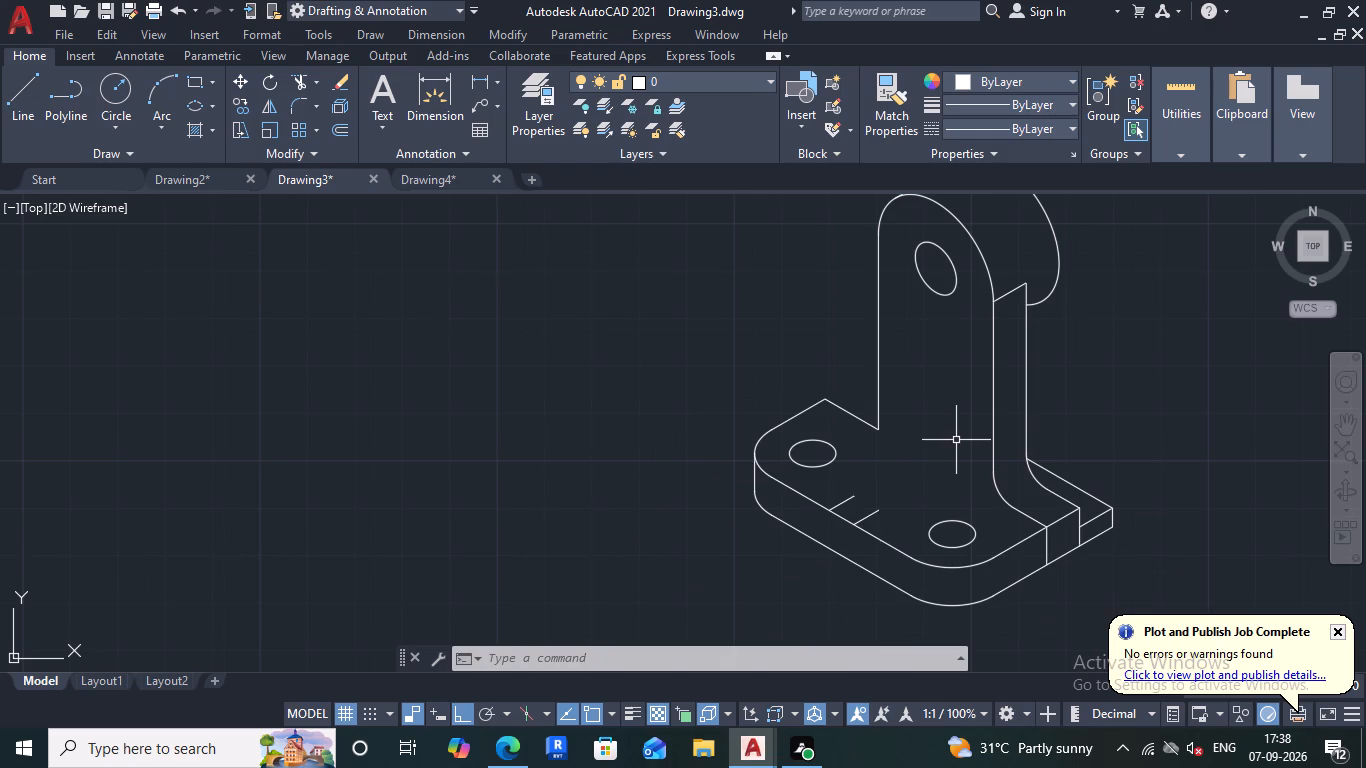
pyautogui.press('Escape')
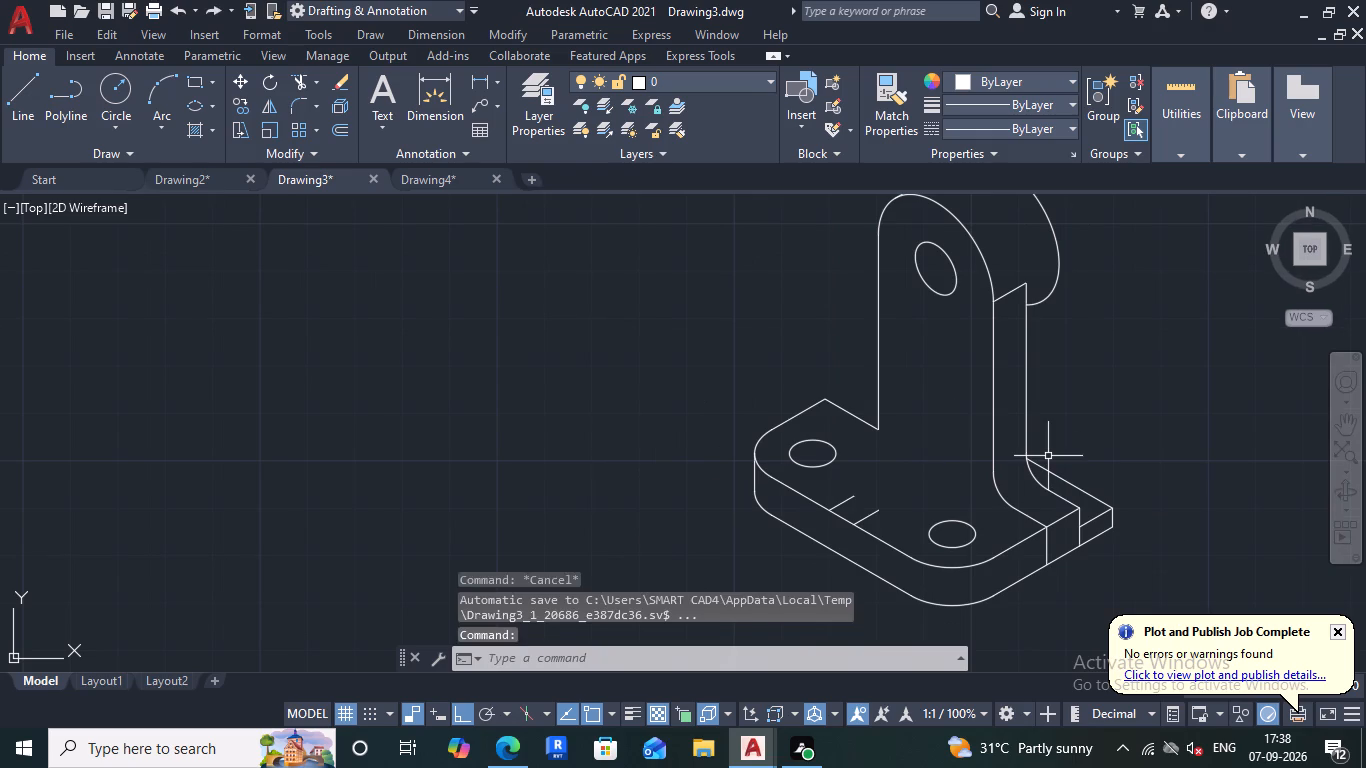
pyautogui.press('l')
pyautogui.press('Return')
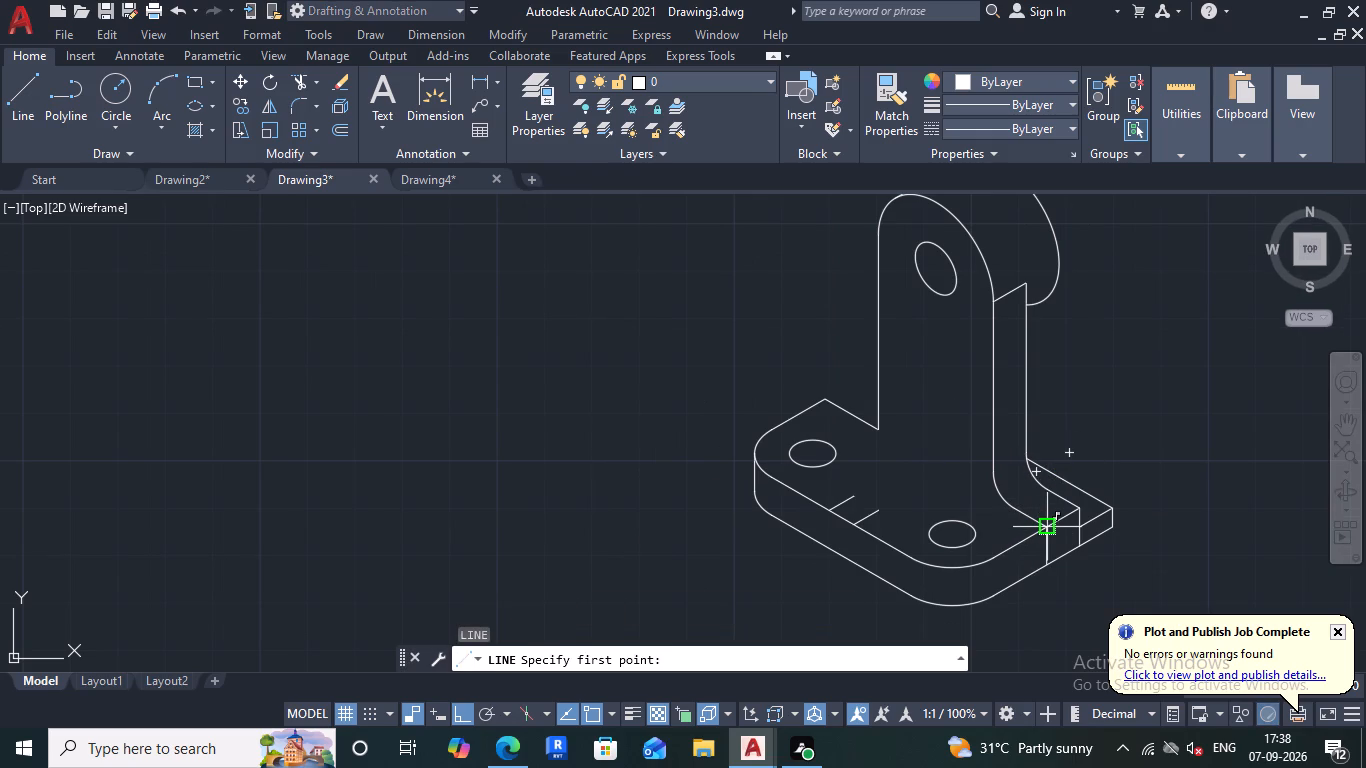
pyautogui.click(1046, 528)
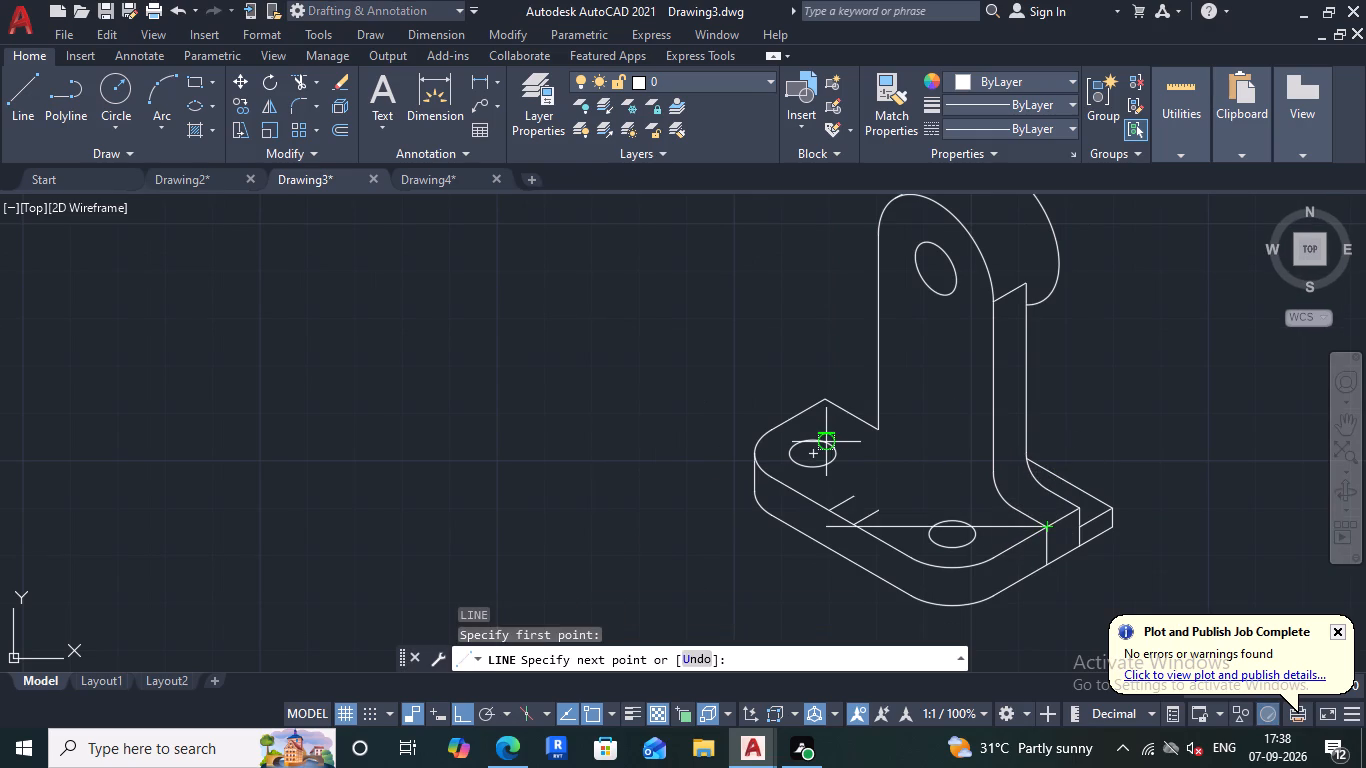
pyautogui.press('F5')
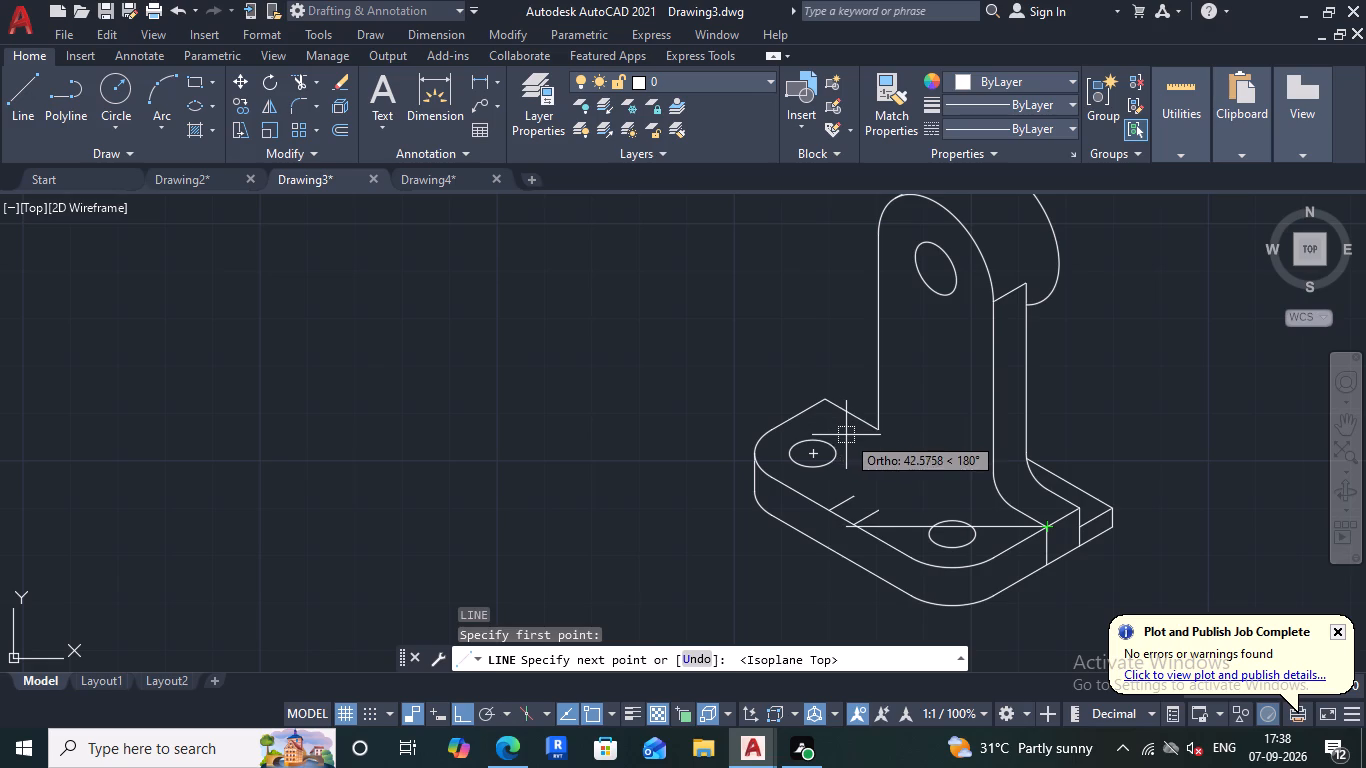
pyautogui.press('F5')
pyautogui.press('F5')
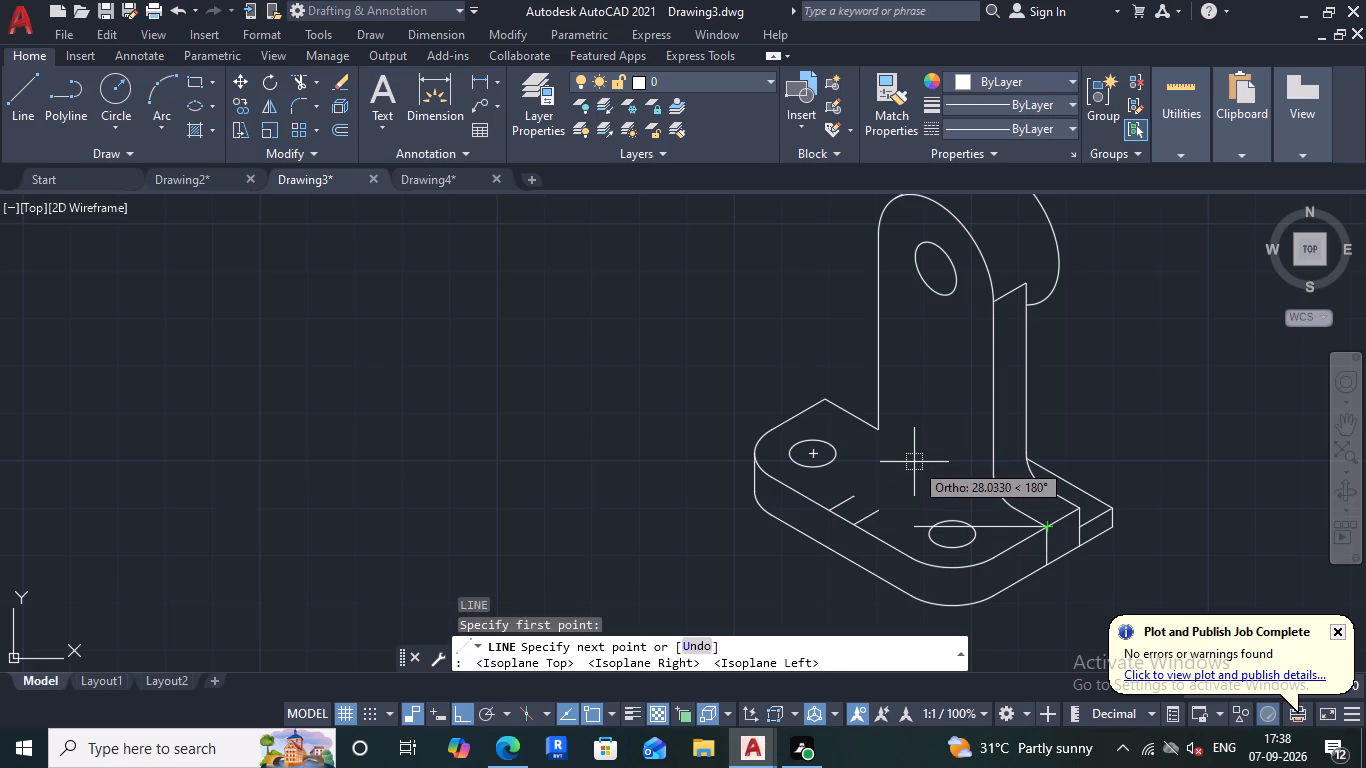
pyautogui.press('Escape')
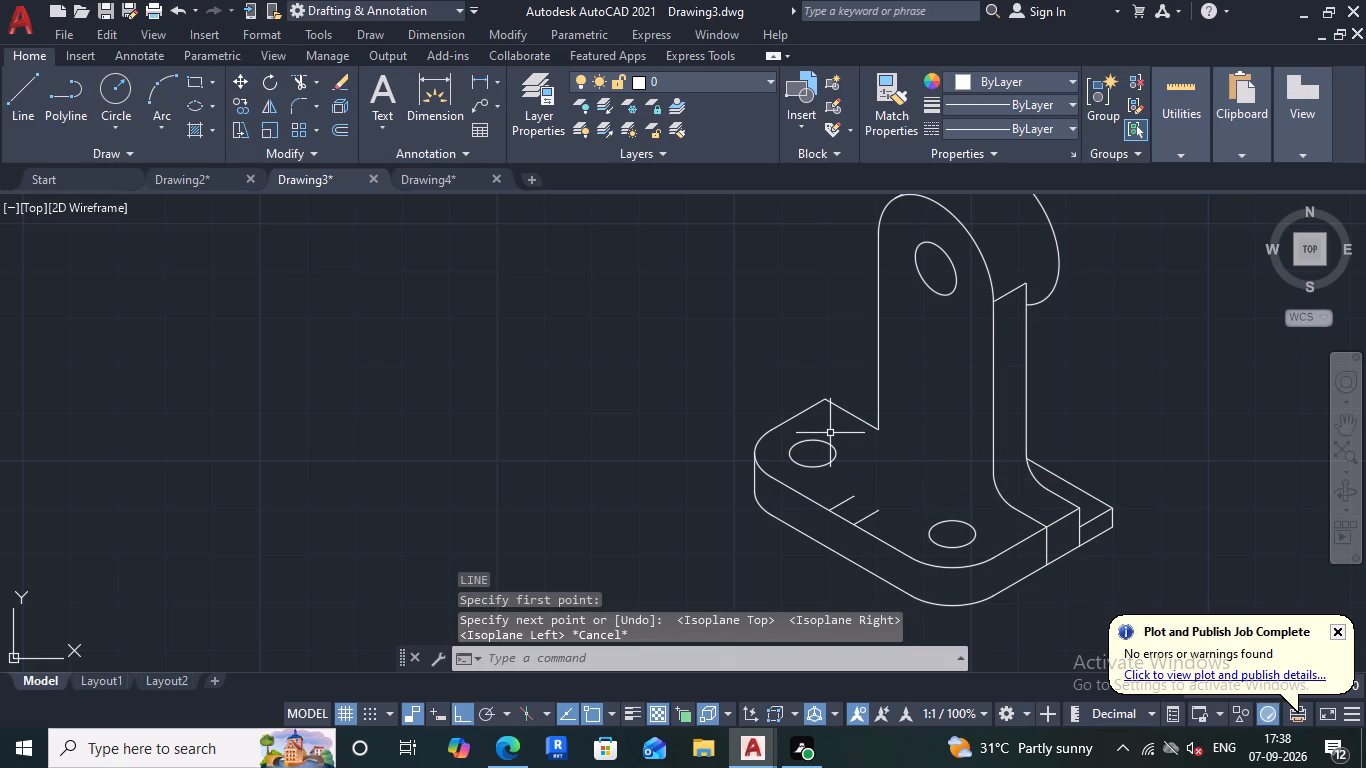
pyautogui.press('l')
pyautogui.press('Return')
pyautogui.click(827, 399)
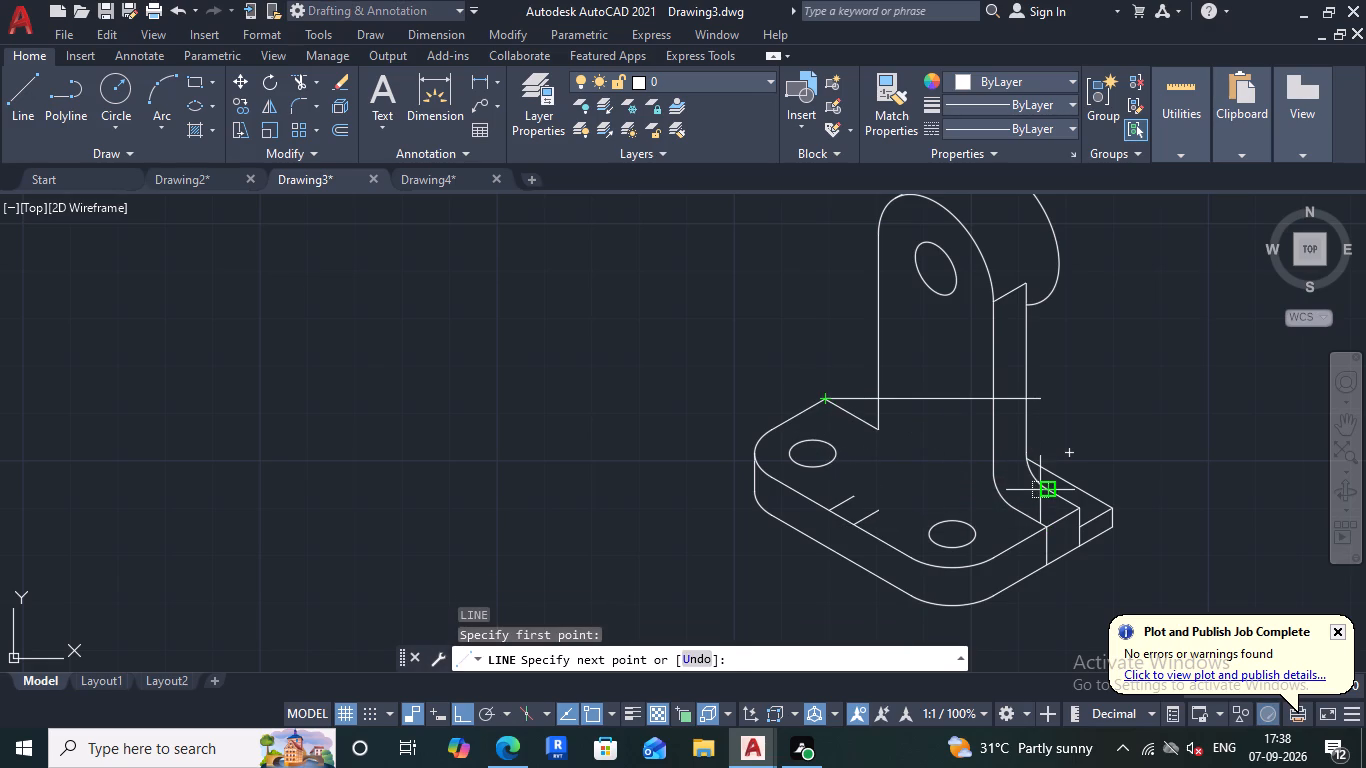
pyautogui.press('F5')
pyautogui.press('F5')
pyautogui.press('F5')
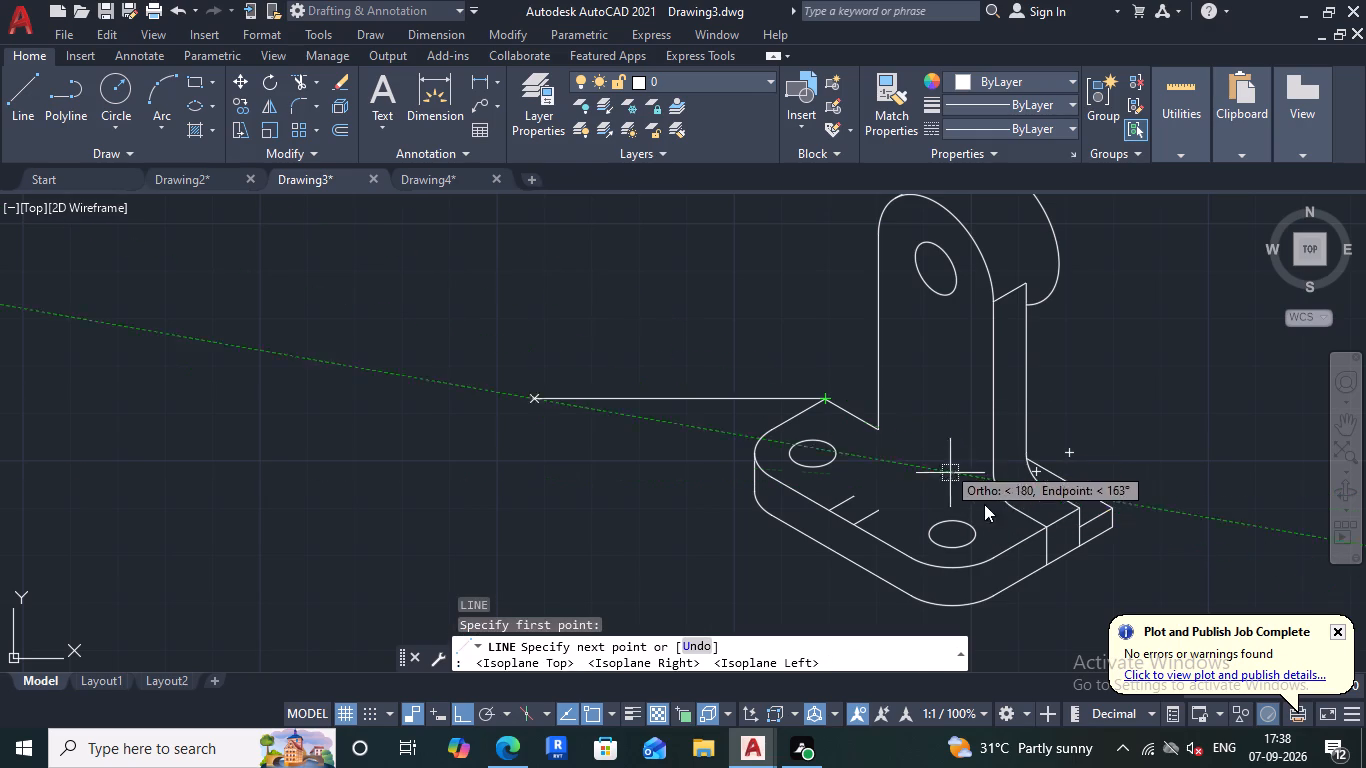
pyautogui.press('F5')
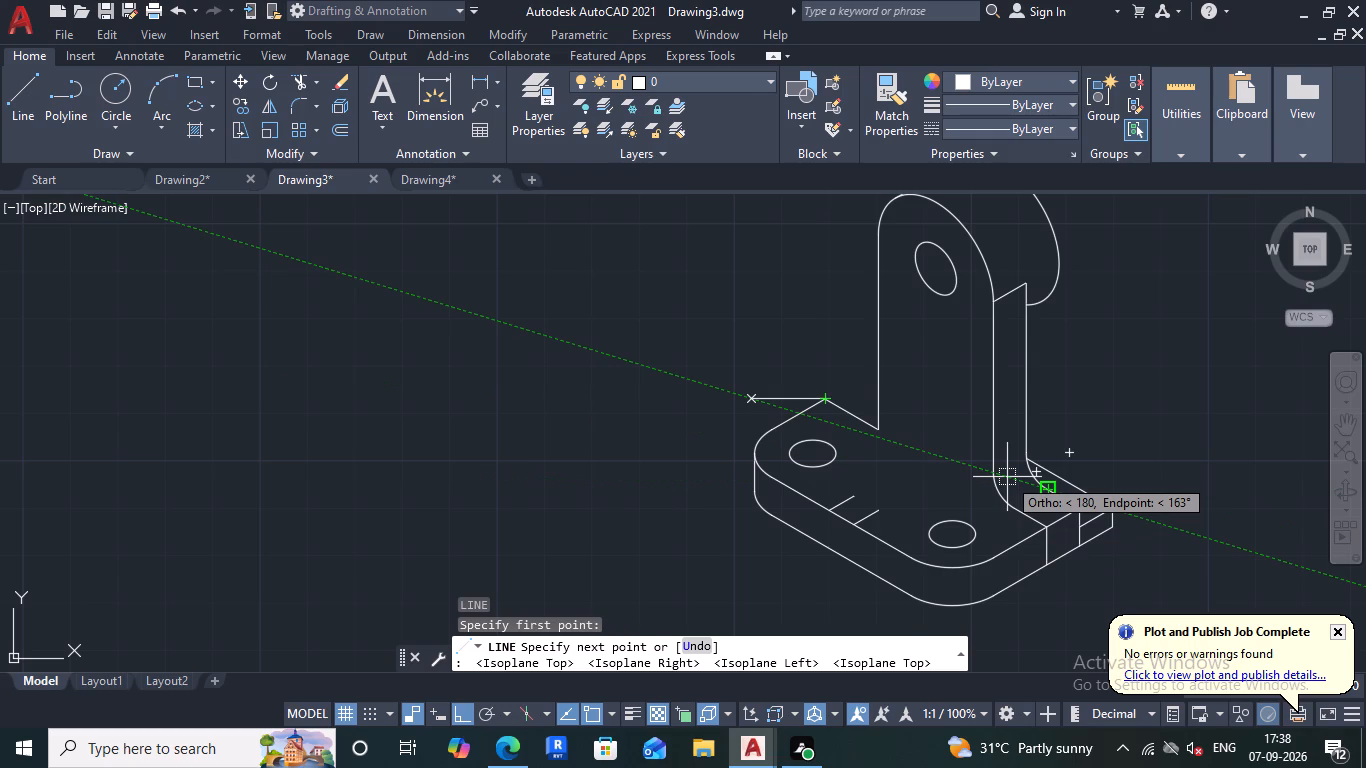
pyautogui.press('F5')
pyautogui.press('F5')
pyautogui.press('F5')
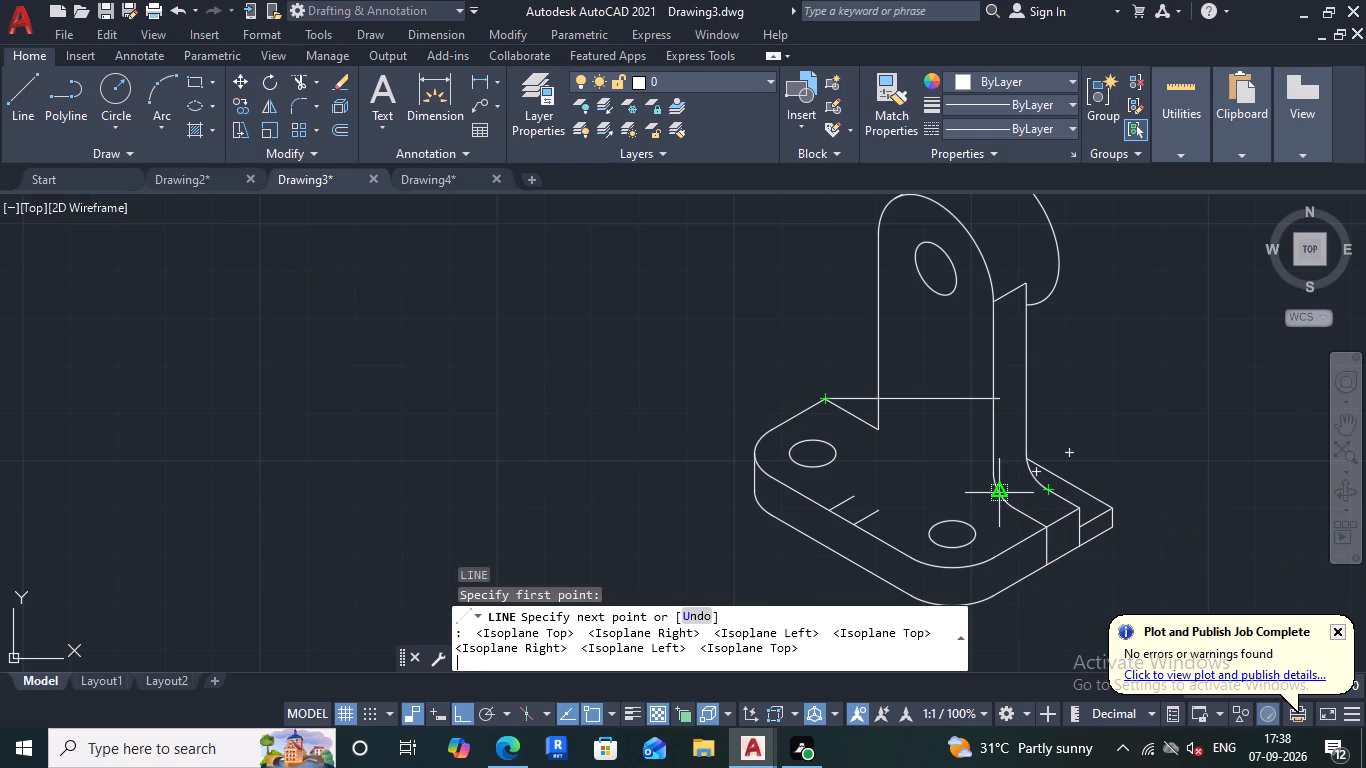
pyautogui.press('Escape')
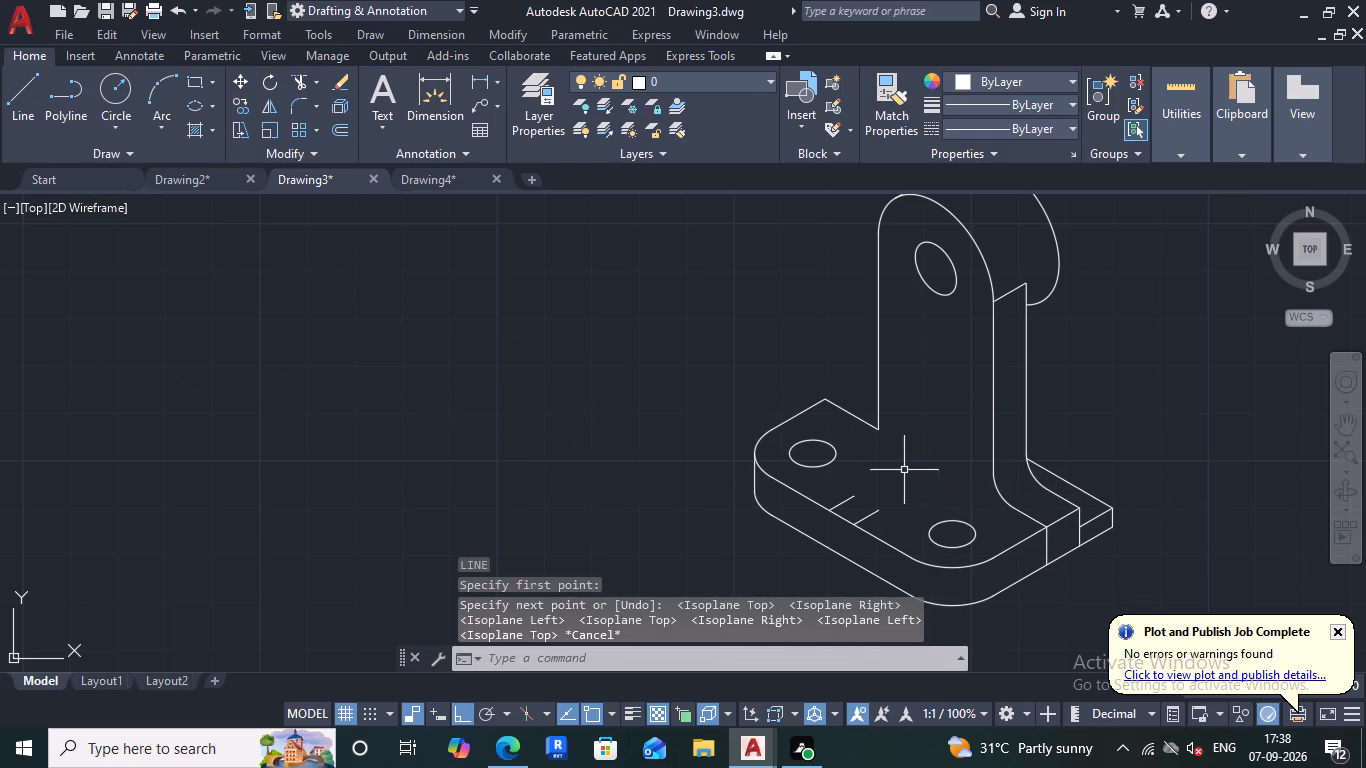
# Examine the isometric bracket's base, holes and upright around the unfinished junction.
pyautogui.scroll(2, 894, 467)
pyautogui.scroll(-1, 925, 426)
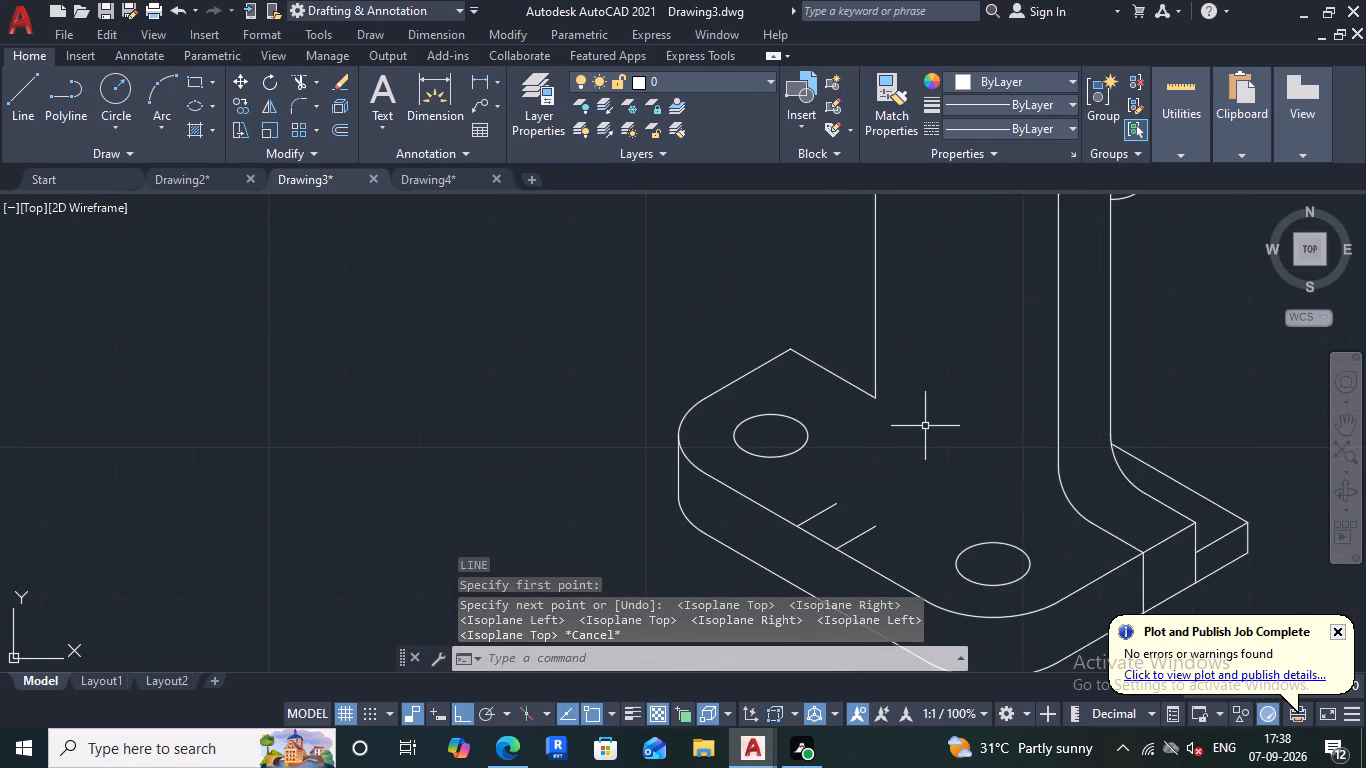
pyautogui.scroll(-2, 937, 419)
pyautogui.moveTo(938, 418); pyautogui.dragTo(944, 458, button='middle')
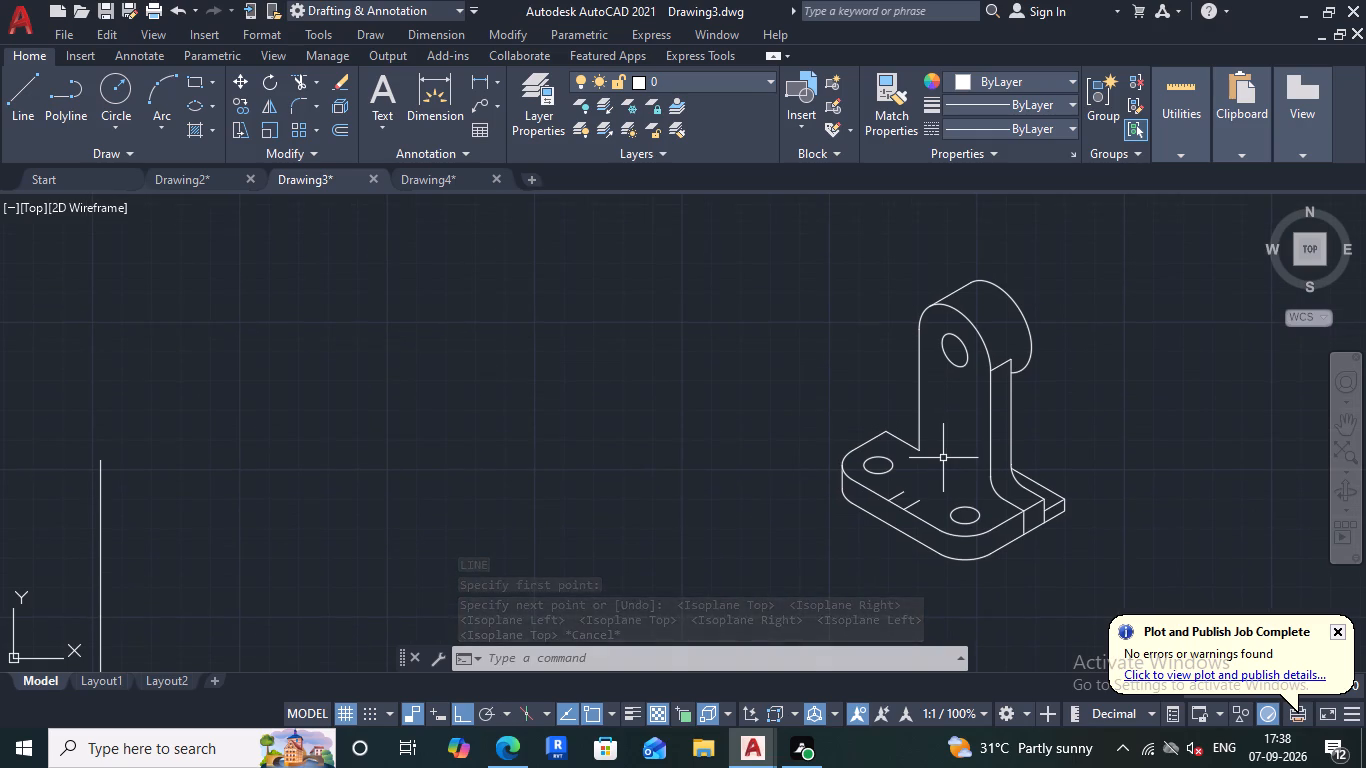
pyautogui.scroll(1, 943, 457)
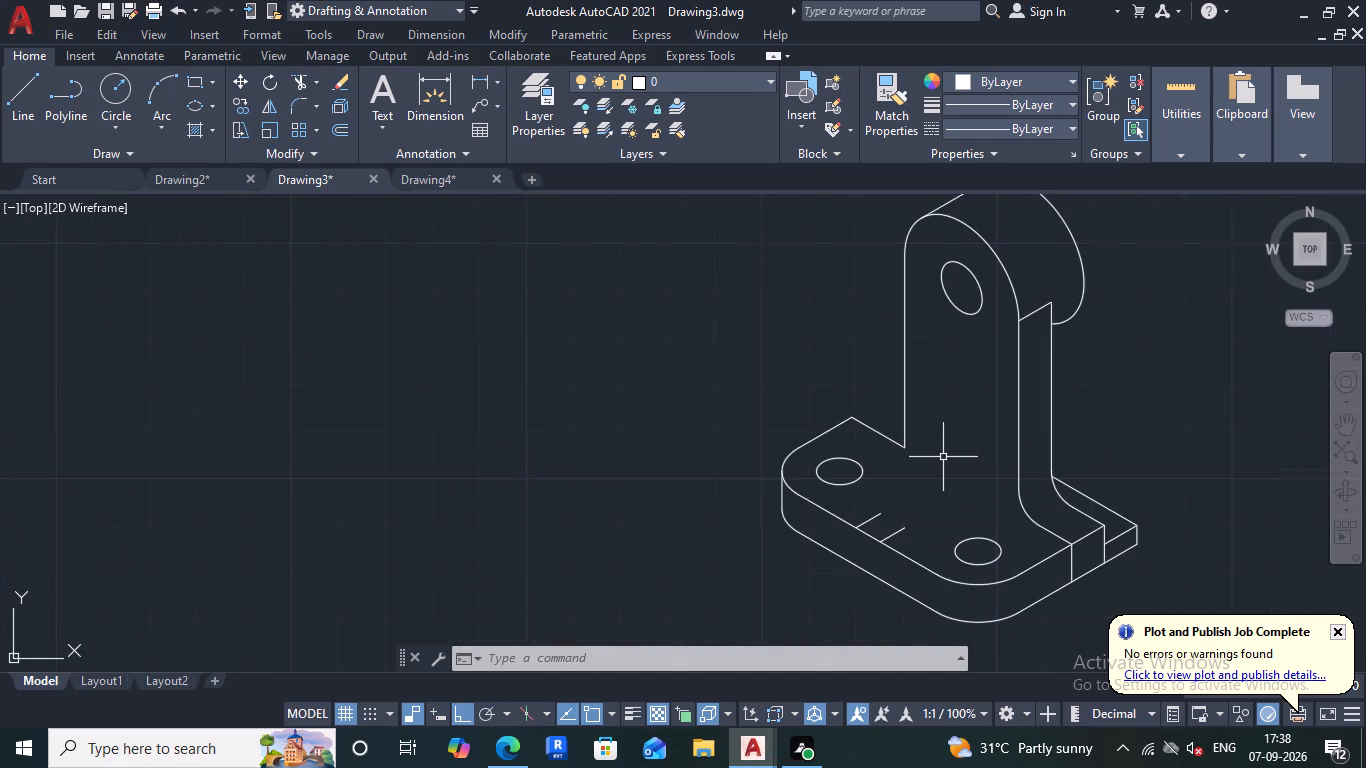
pyautogui.moveTo(948, 456); pyautogui.dragTo(943, 433, button='middle')
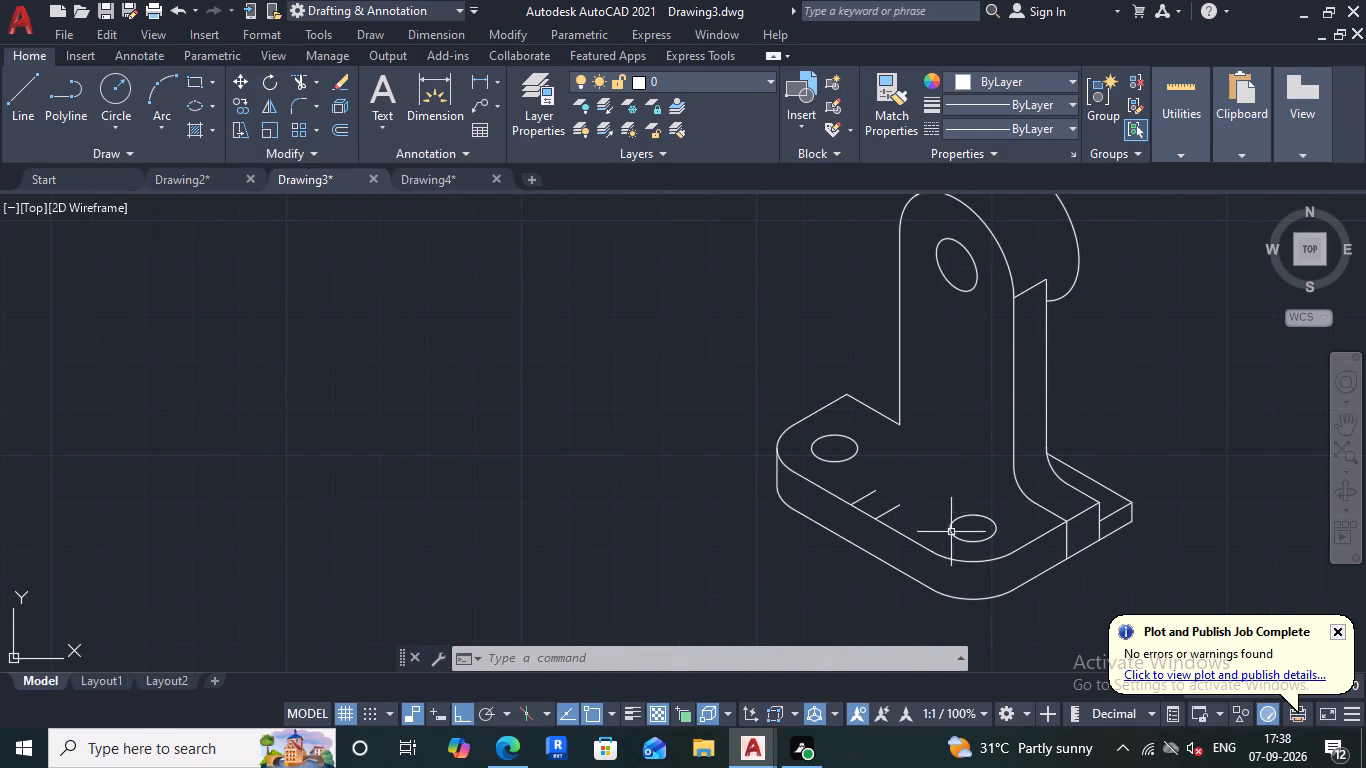
pyautogui.scroll(1, 932, 515)
pyautogui.scroll(-1, 929, 472)
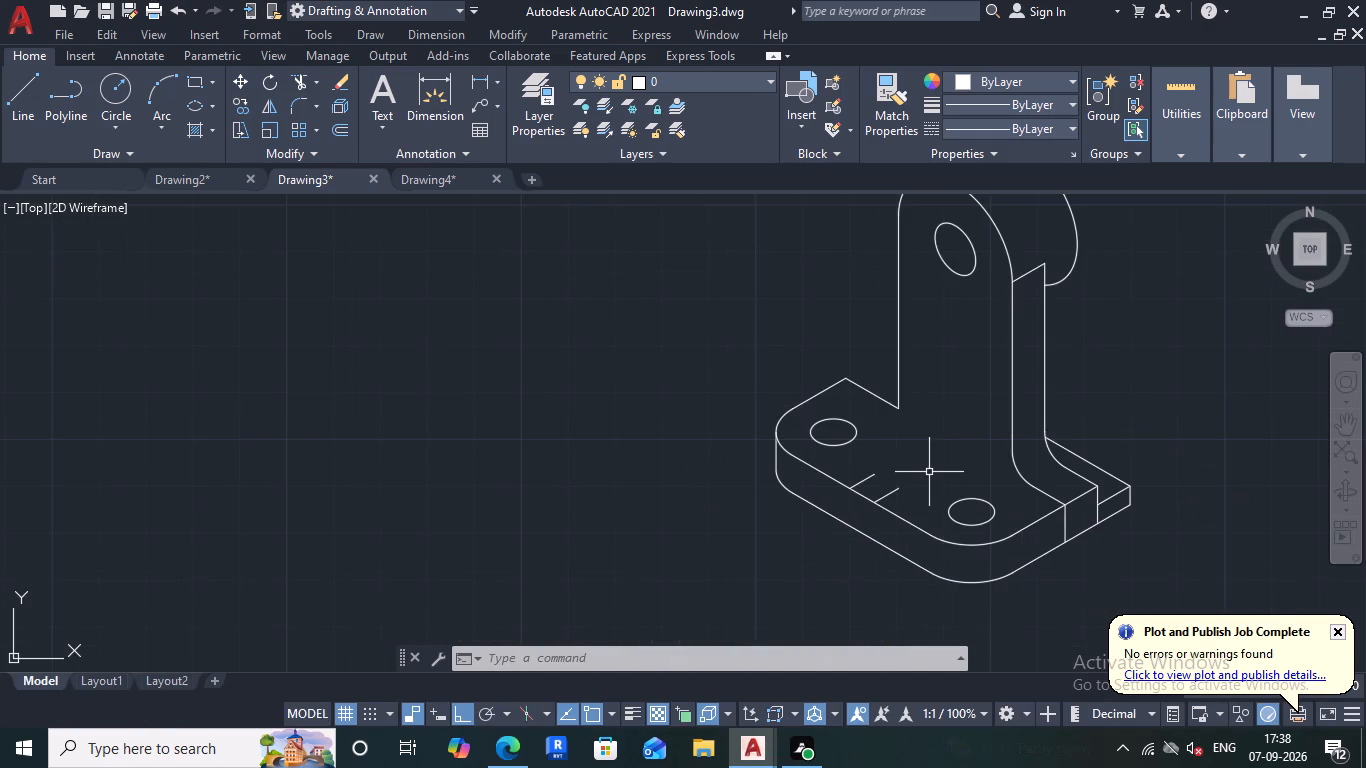
pyautogui.moveTo(929, 472); pyautogui.dragTo(889, 472, button='middle')
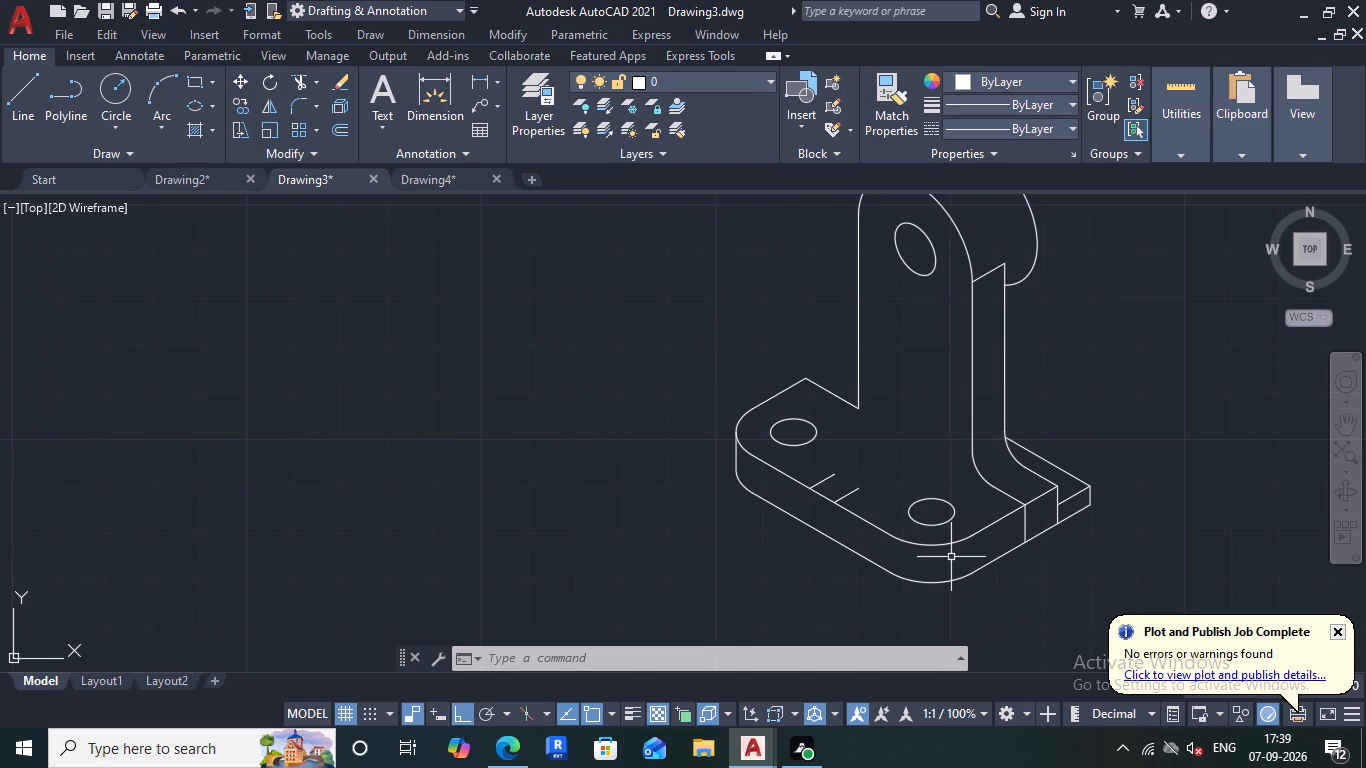
pyautogui.moveTo(949, 557); pyautogui.dragTo(926, 527, button='middle')
pyautogui.middleClick(926, 527)
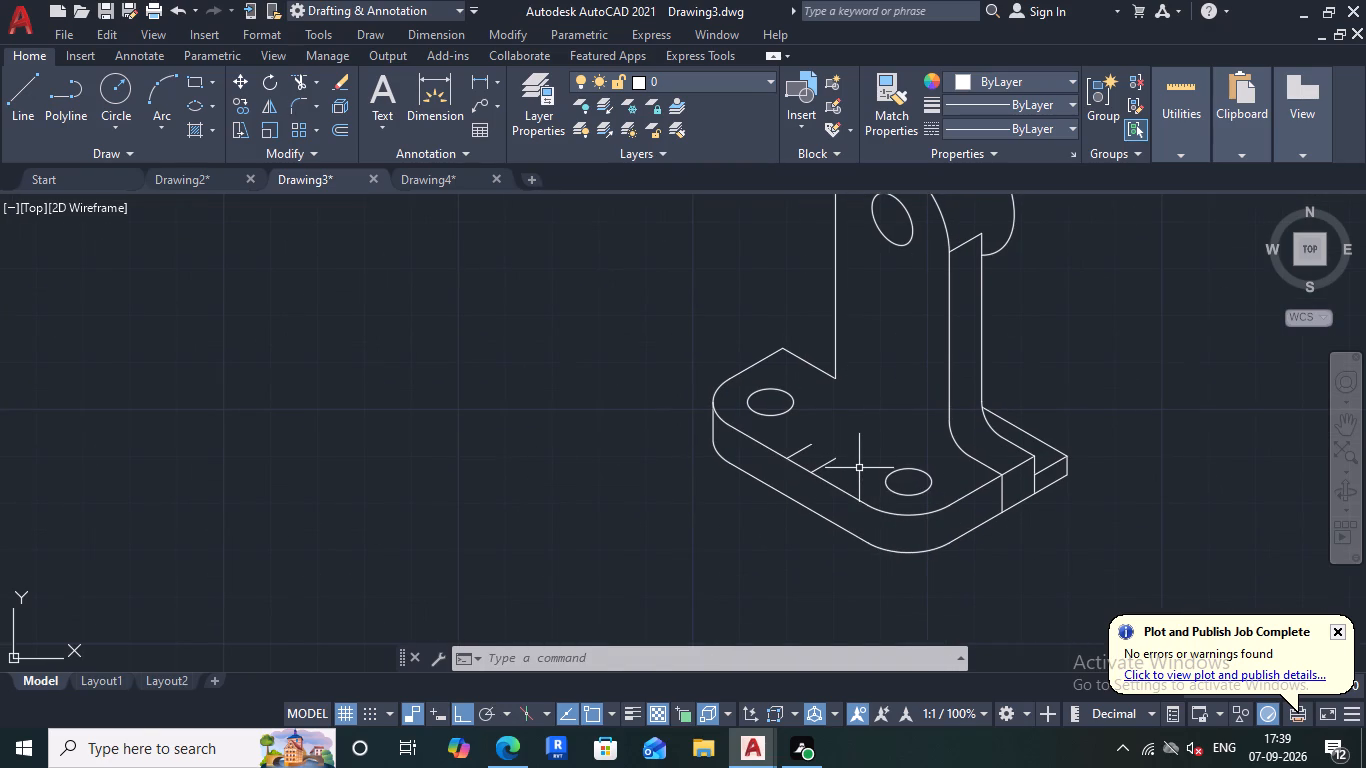
# Switch the drafting mode from orthographic to the left isoplane with ISODRAFT.
pyautogui.press('i')
pyautogui.press('s')
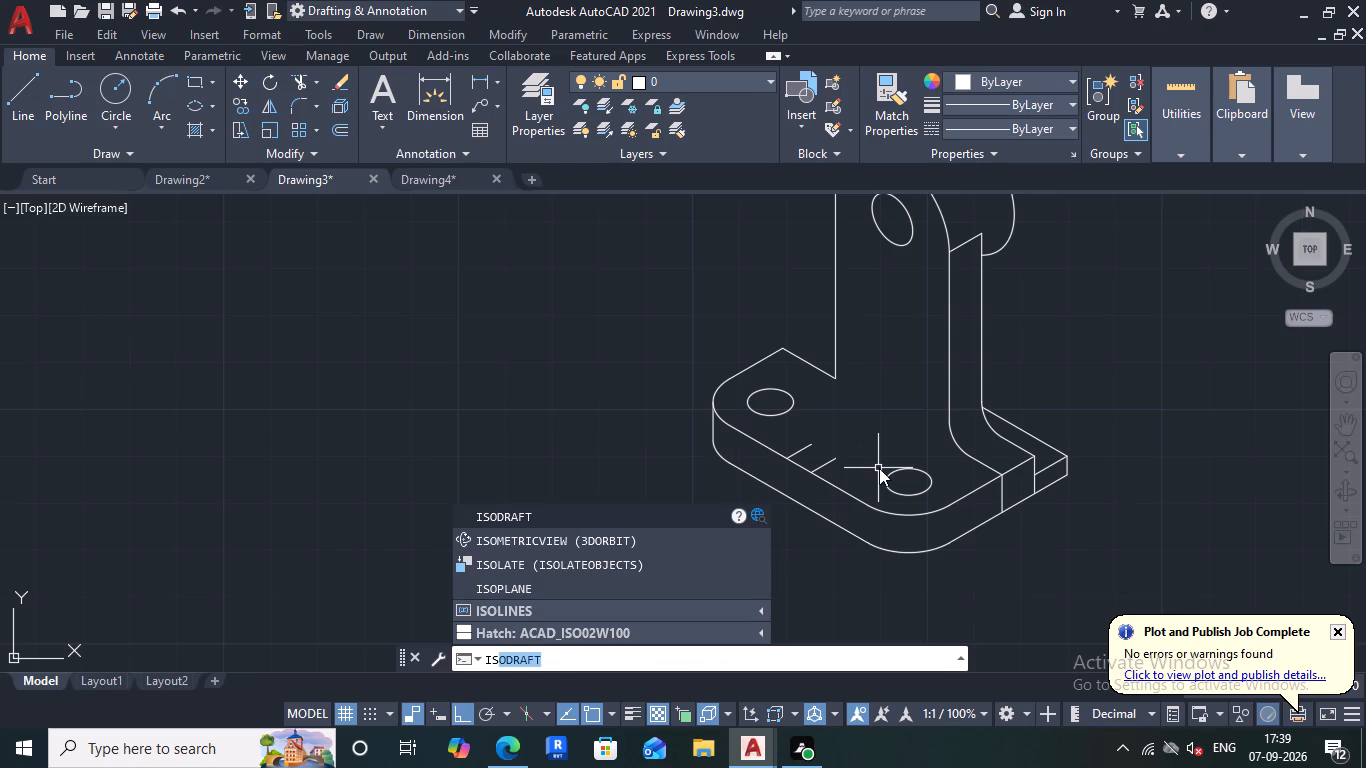
pyautogui.press('Return')
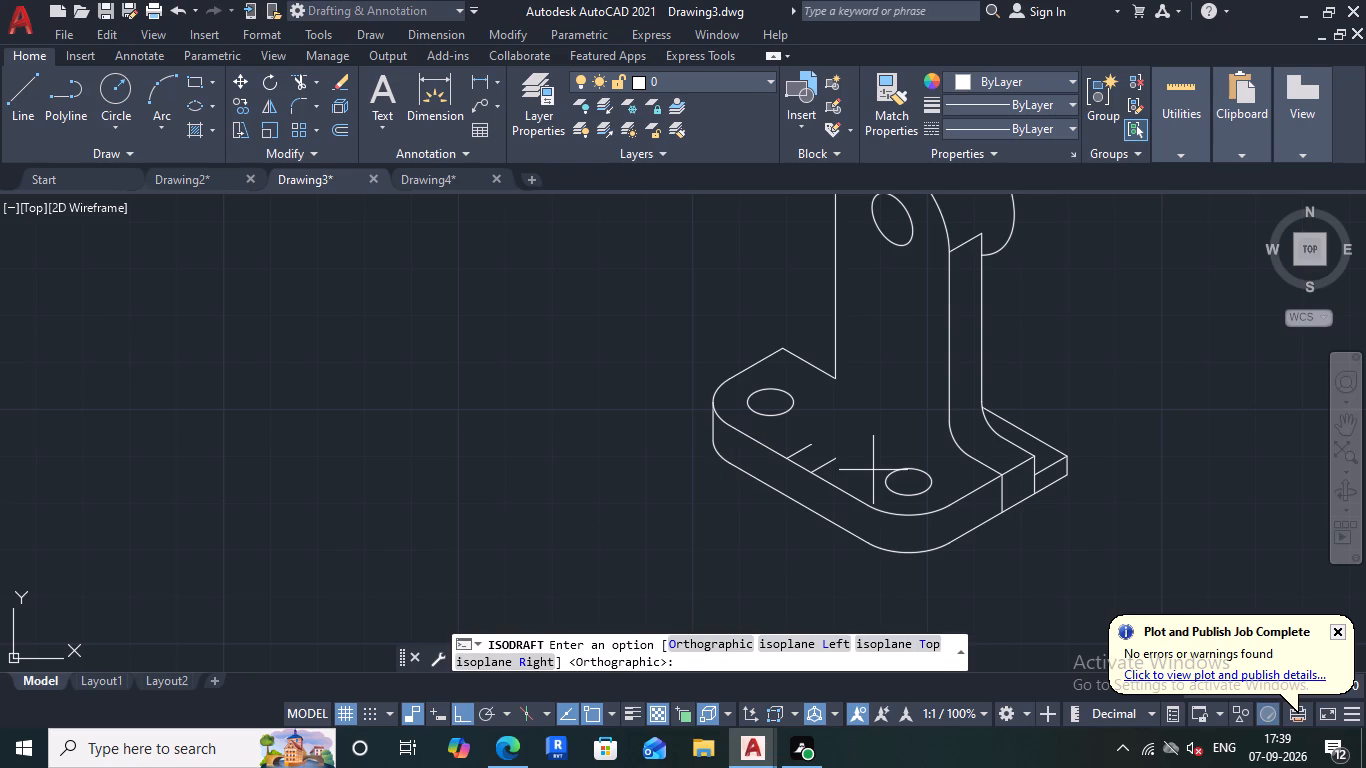
pyautogui.click(817, 652)
pyautogui.press('r')
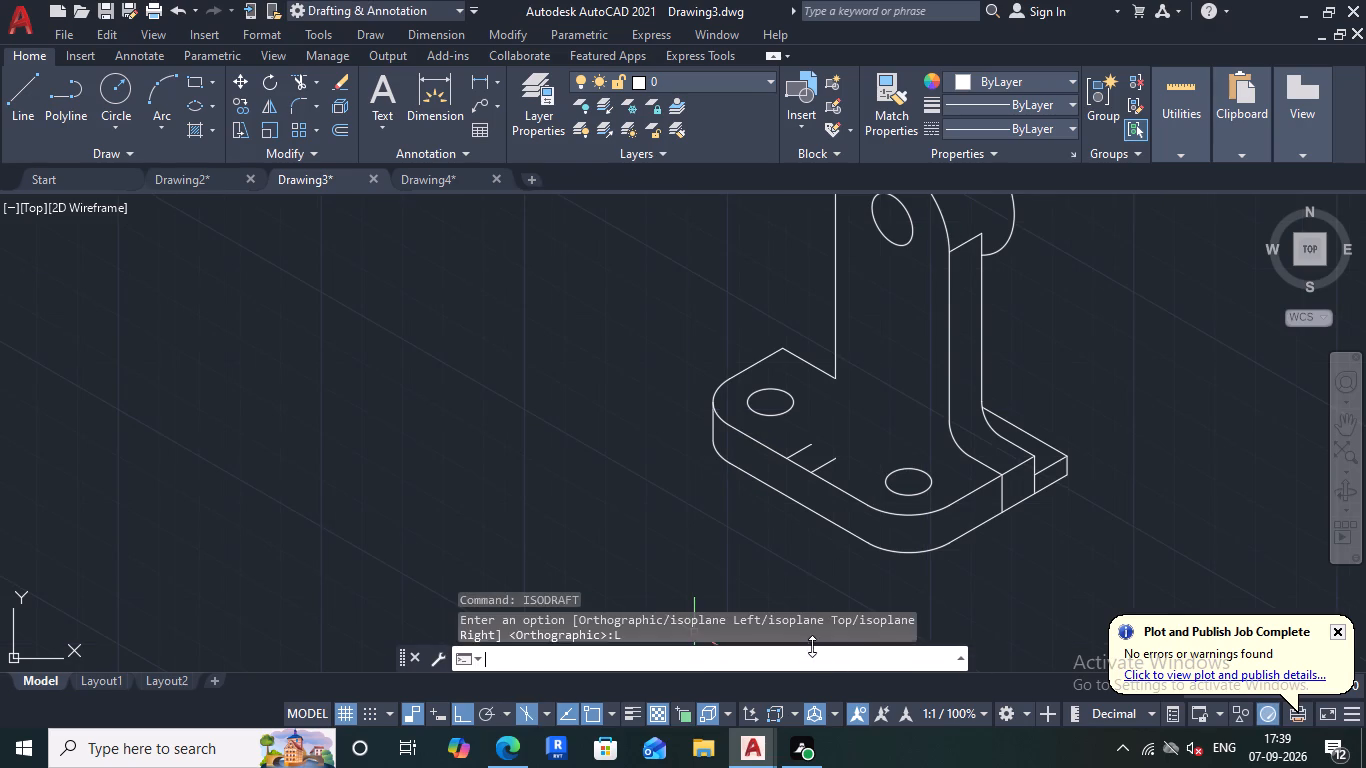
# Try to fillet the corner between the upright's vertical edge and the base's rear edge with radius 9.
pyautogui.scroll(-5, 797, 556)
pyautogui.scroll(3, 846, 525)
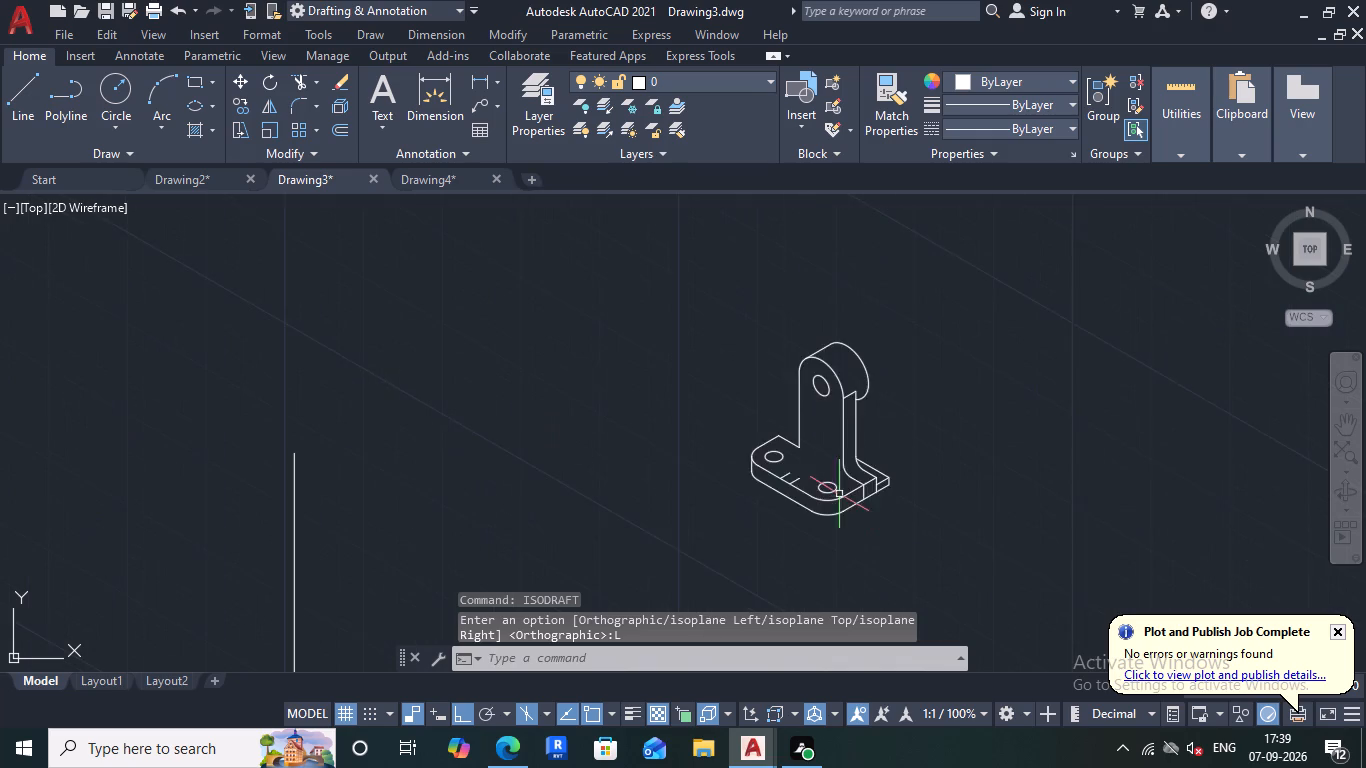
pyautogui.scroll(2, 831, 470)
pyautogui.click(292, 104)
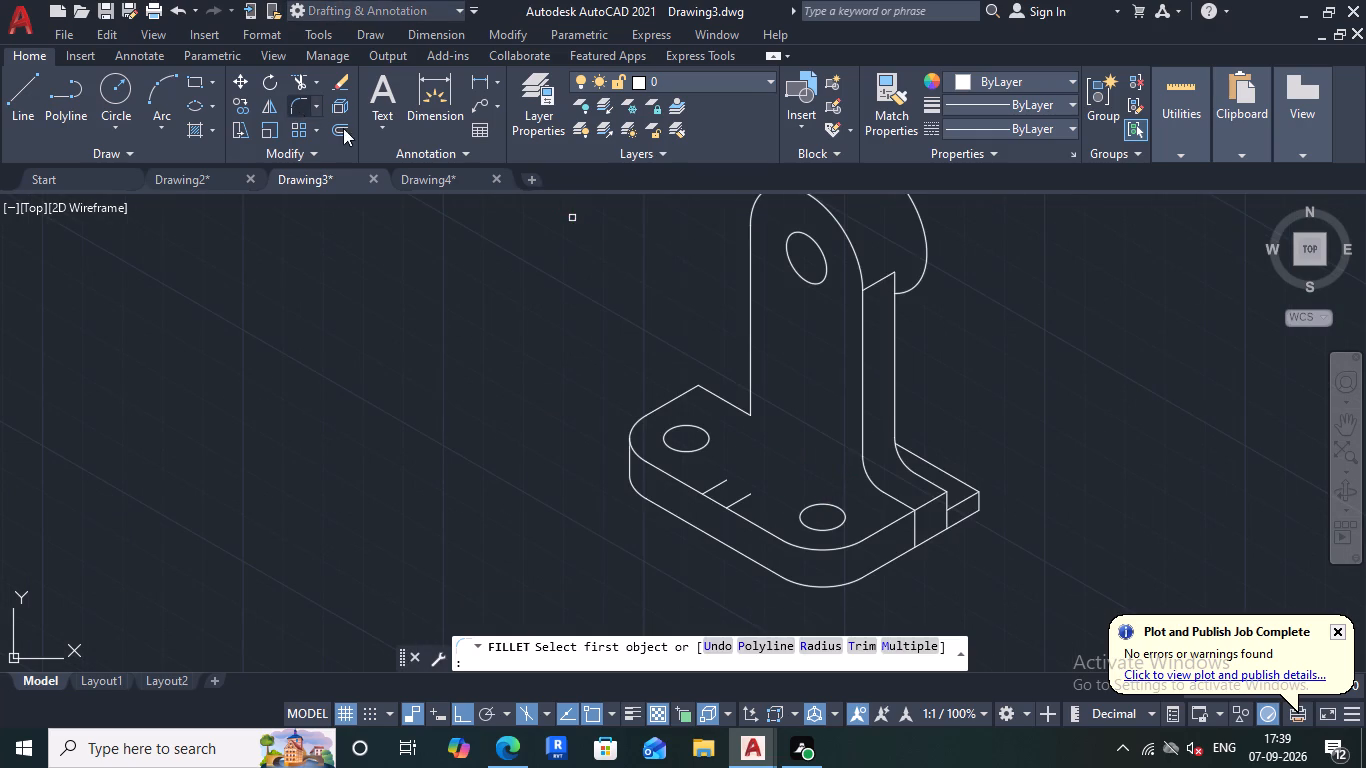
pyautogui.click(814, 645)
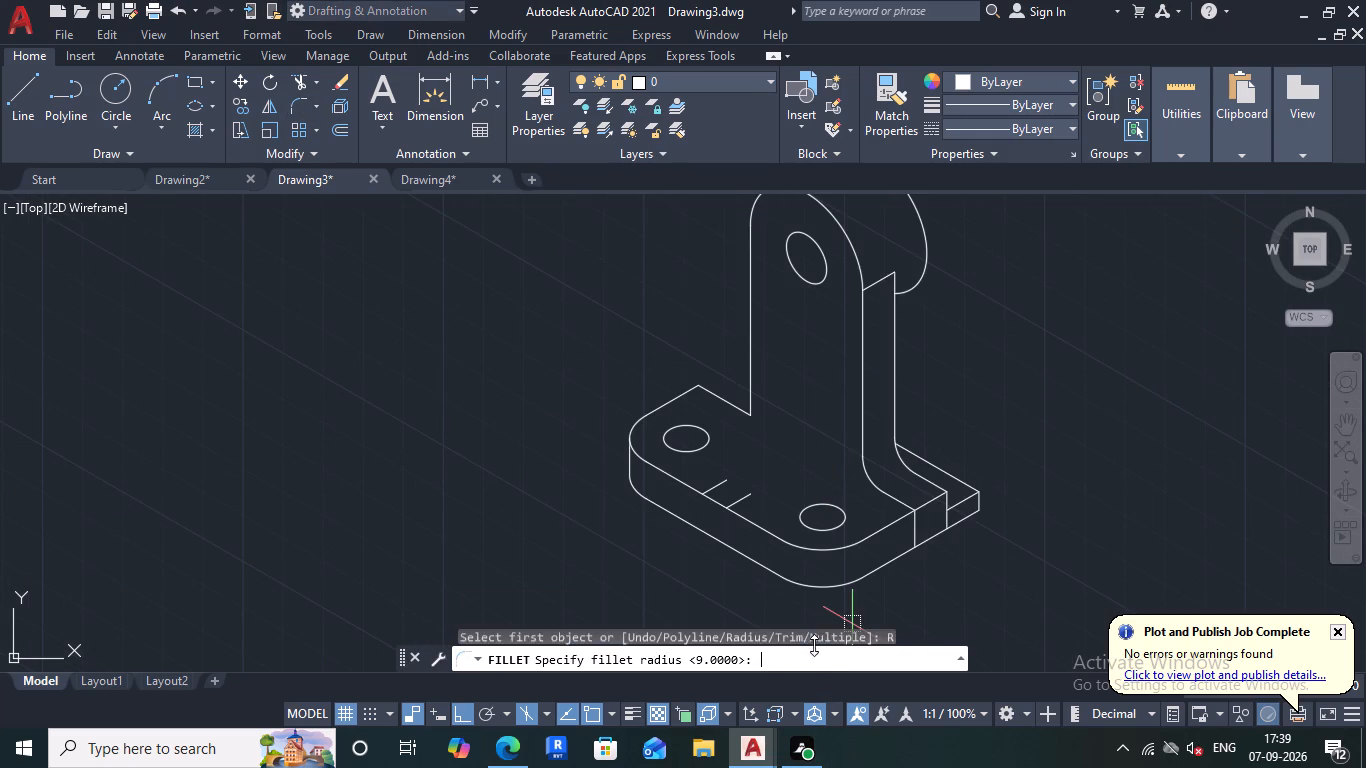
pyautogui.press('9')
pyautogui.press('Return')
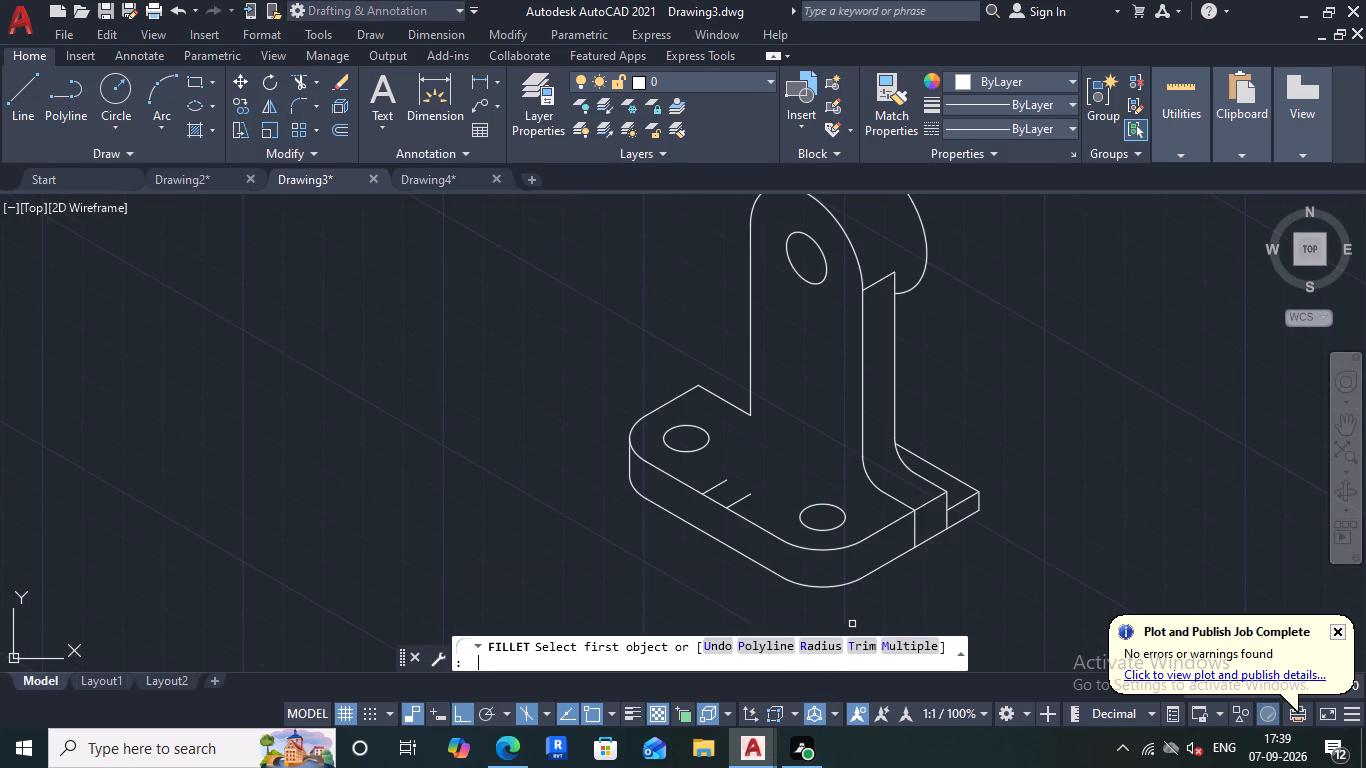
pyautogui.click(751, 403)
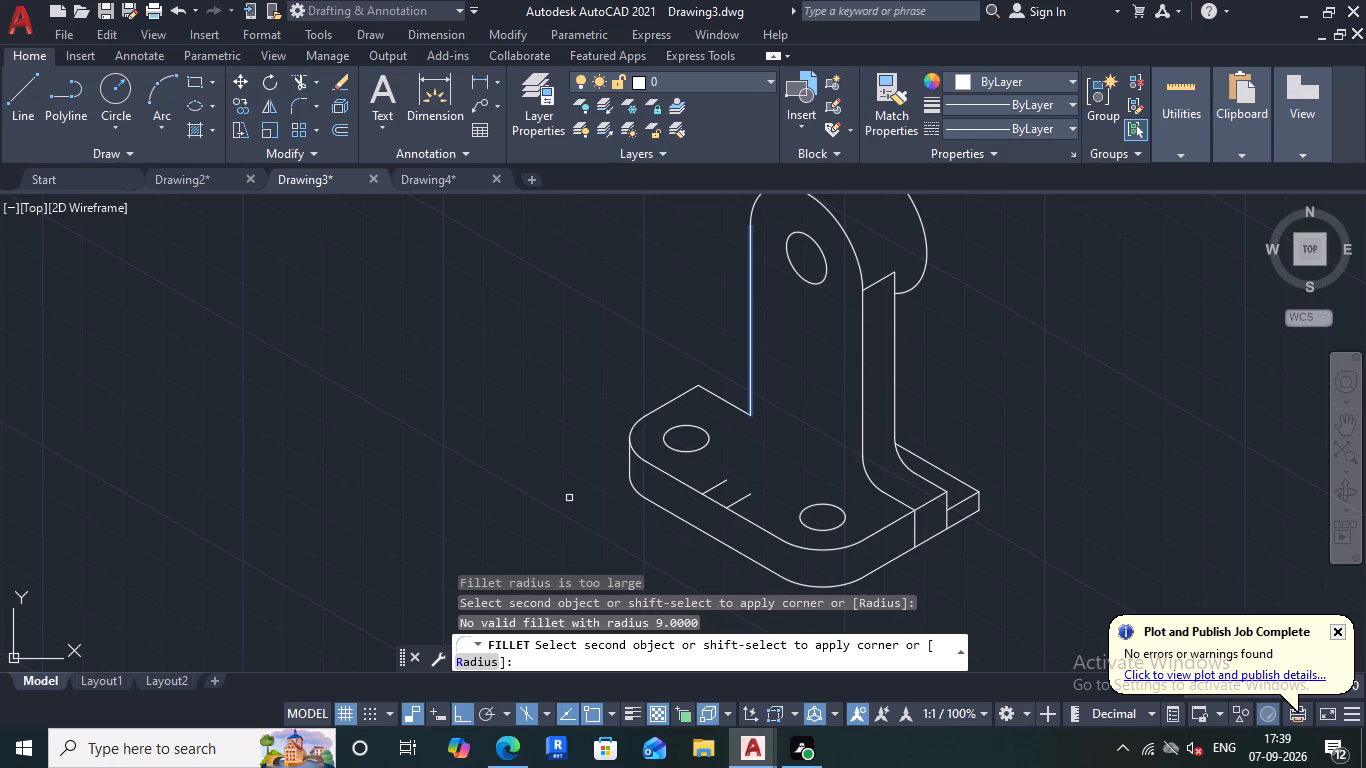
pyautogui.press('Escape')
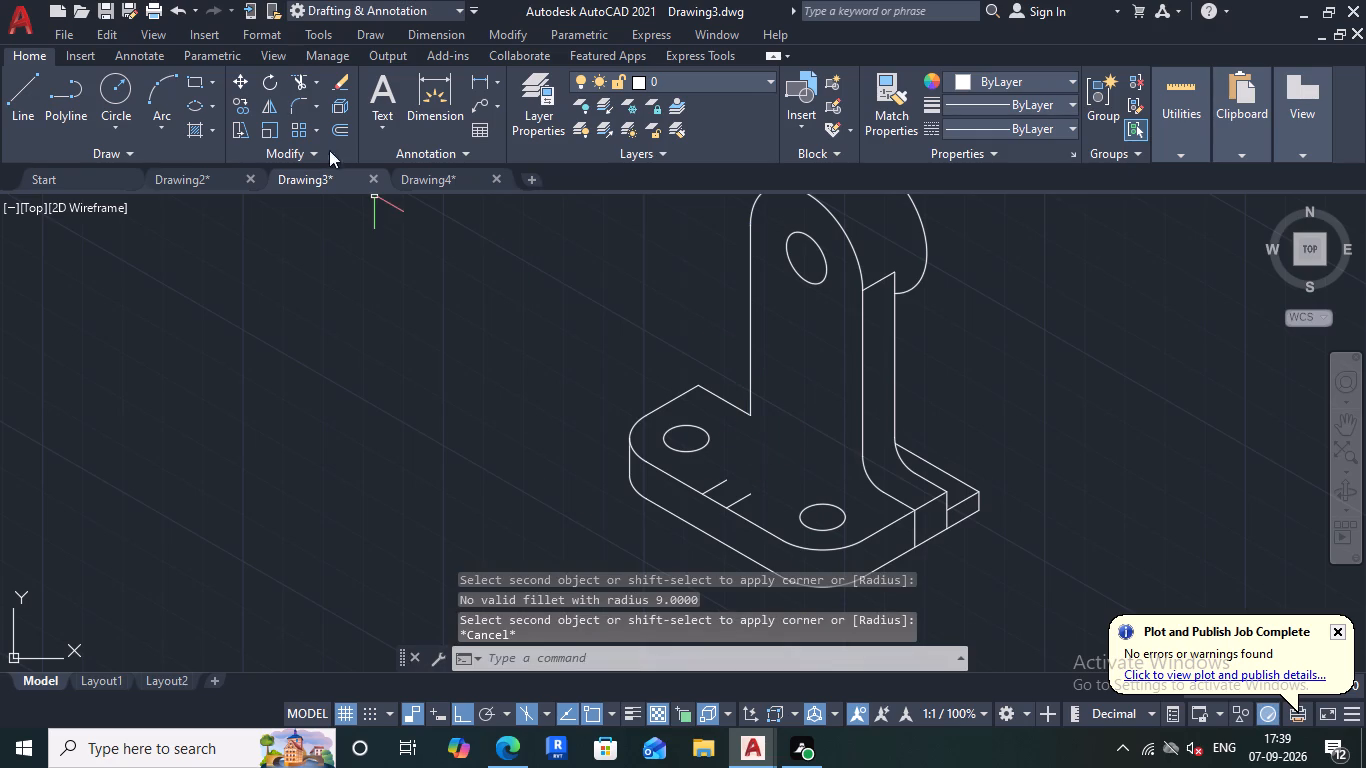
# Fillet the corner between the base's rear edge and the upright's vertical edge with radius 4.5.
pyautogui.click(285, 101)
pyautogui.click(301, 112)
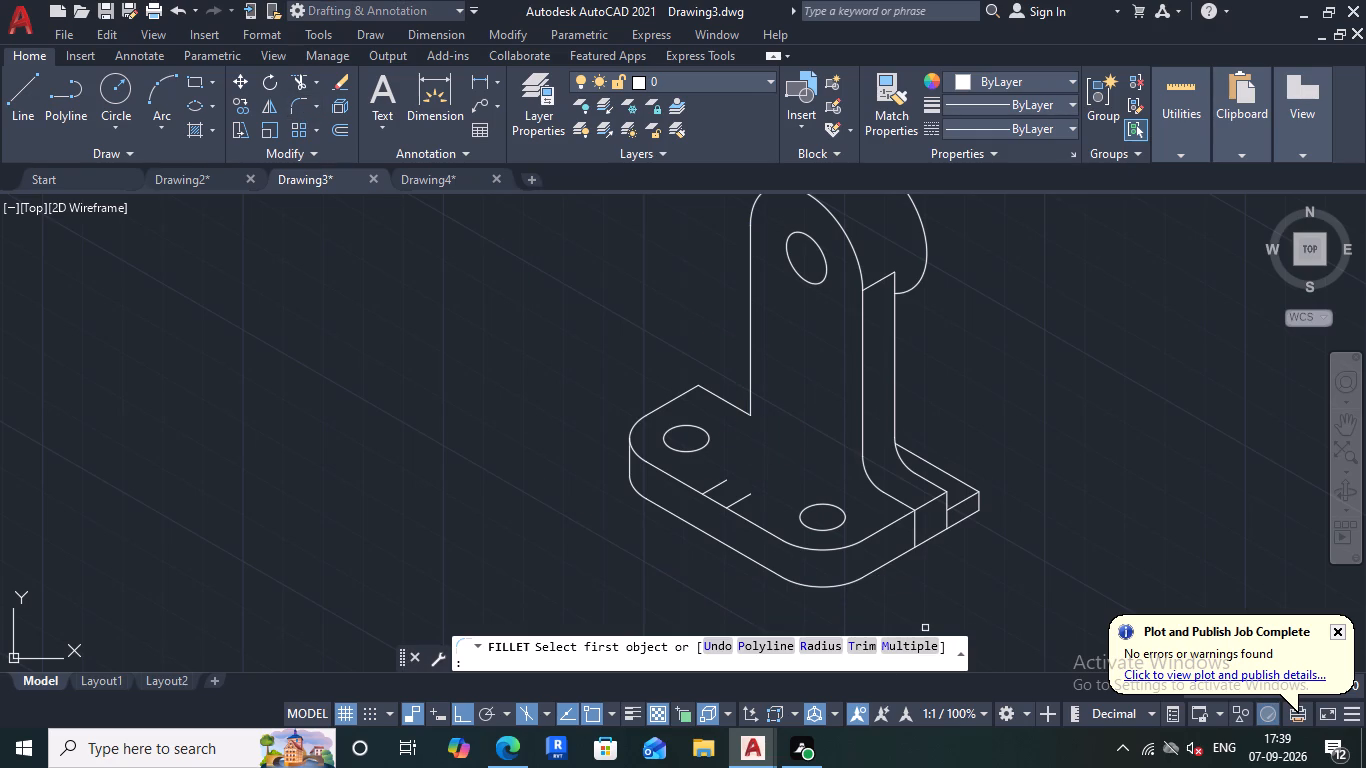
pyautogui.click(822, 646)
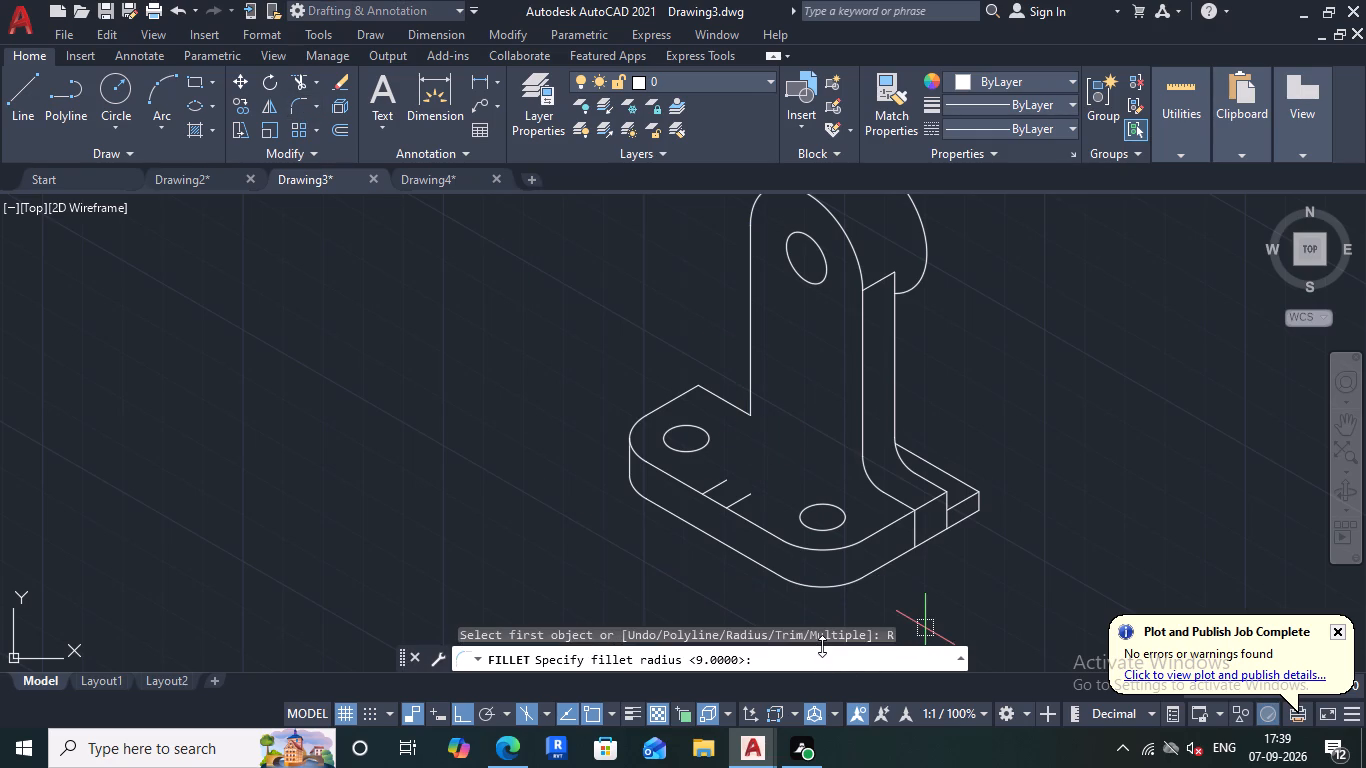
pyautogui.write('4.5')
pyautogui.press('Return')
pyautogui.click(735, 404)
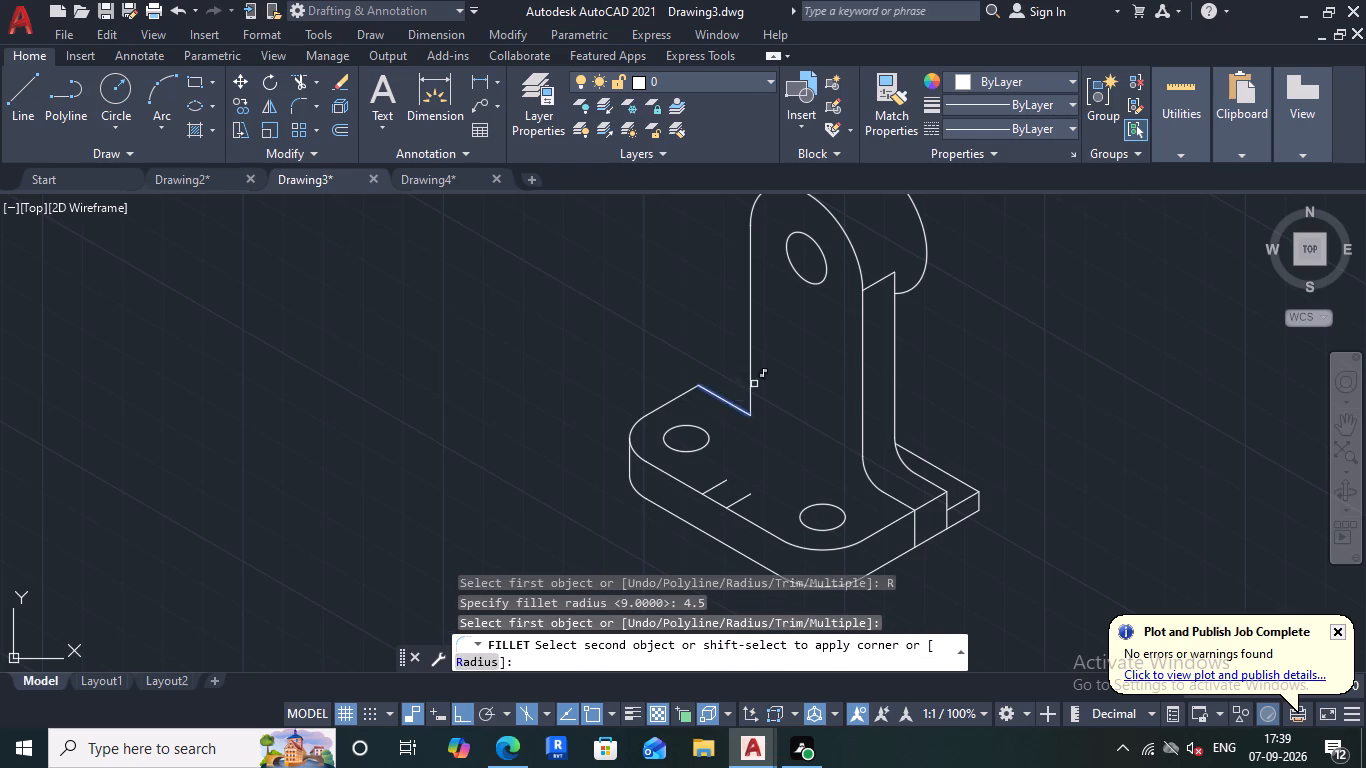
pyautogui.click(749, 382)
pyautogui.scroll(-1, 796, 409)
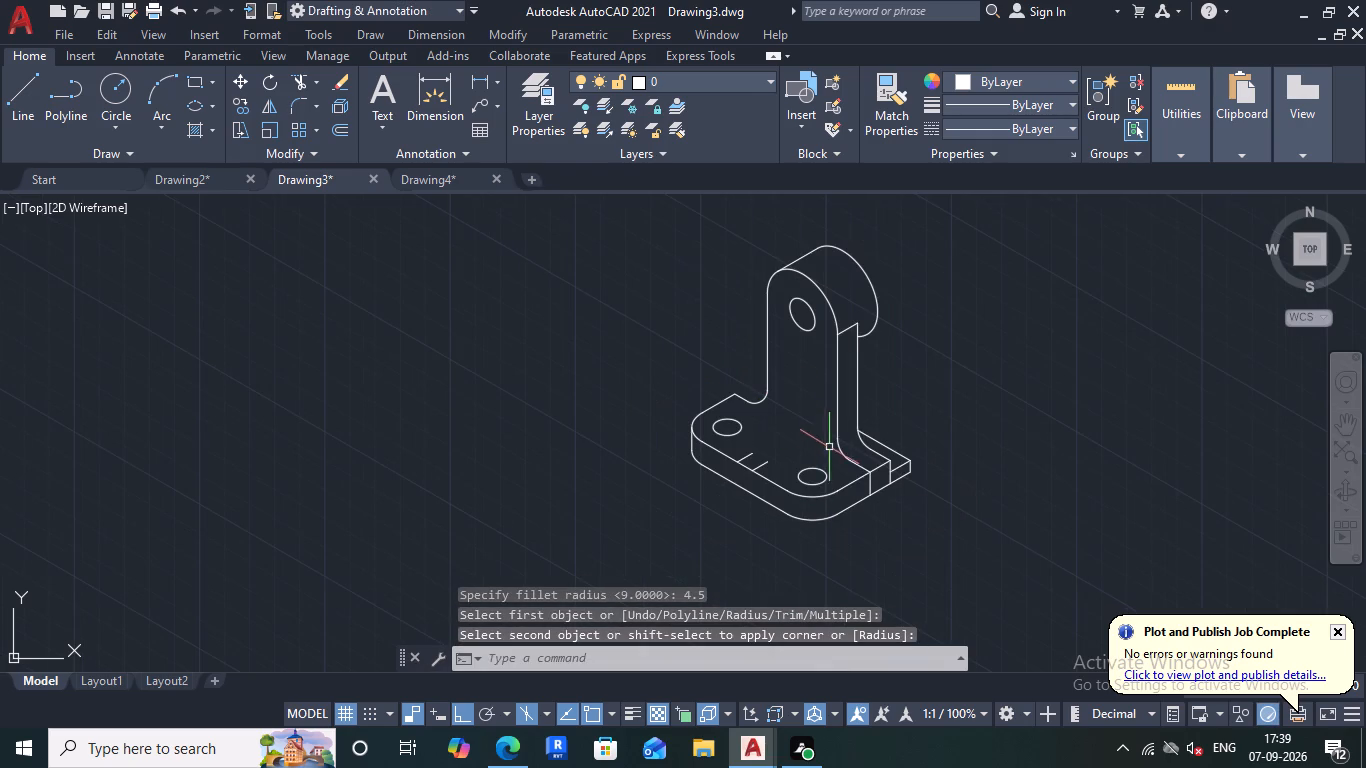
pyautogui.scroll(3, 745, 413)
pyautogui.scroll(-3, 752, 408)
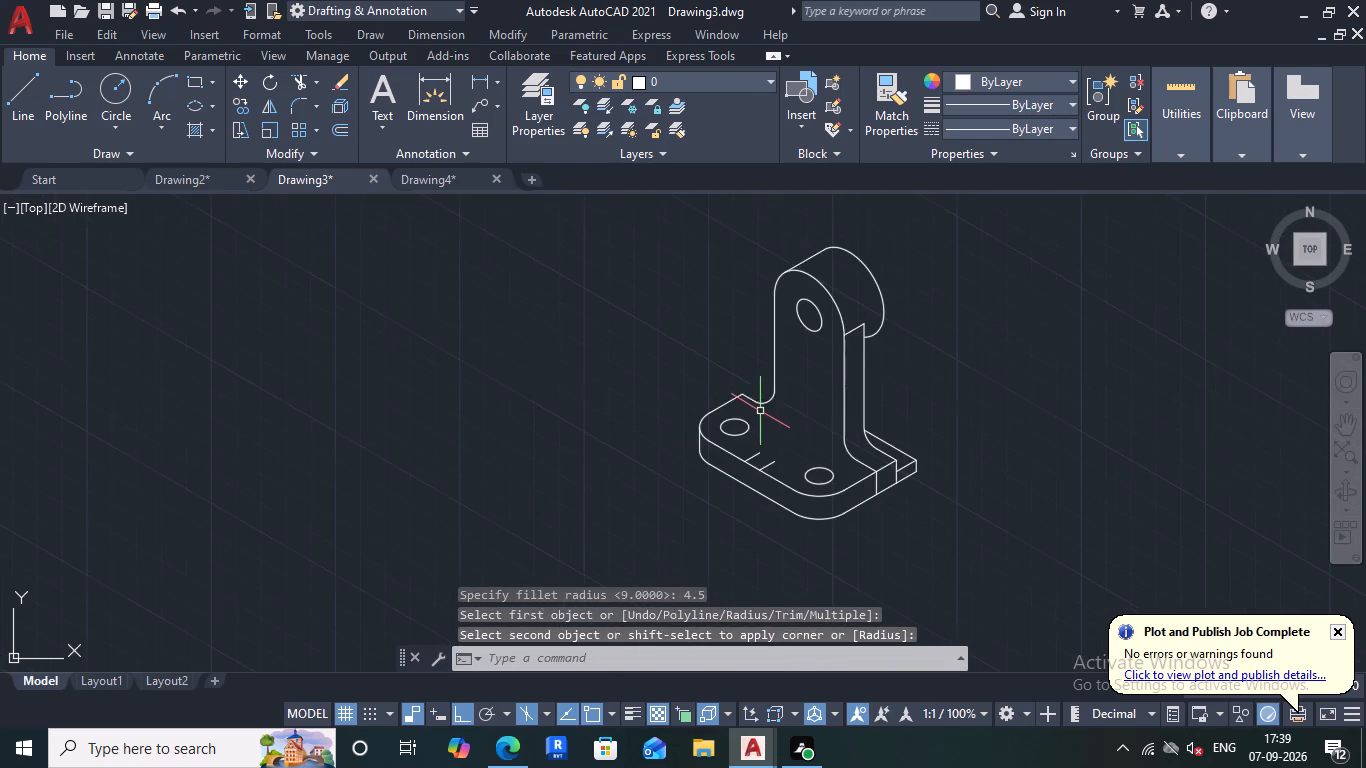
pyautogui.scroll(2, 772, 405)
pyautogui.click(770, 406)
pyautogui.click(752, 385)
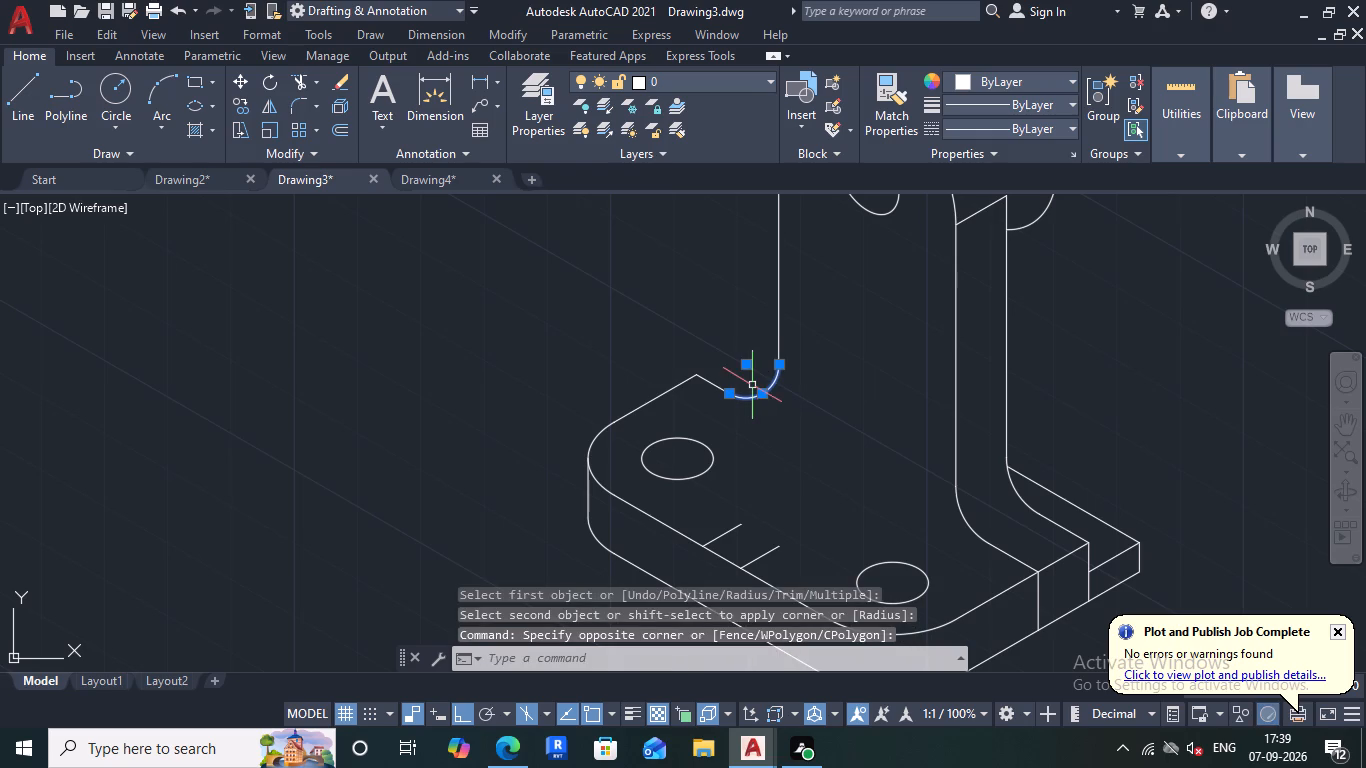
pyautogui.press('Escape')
# Check the radius of the matching curved junction on the upright's opposite side with a radius dimension.
pyautogui.scroll(-1, 927, 445)
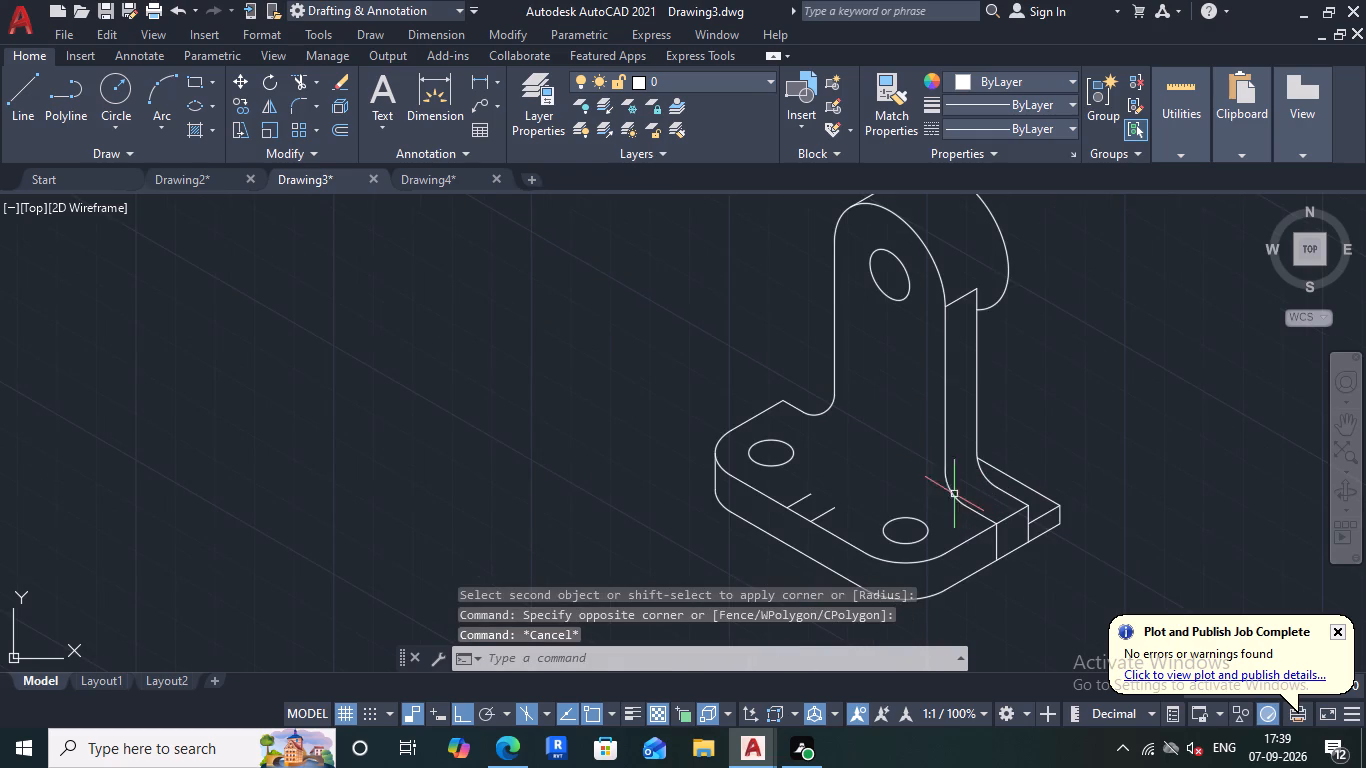
pyautogui.scroll(-3, 713, 402)
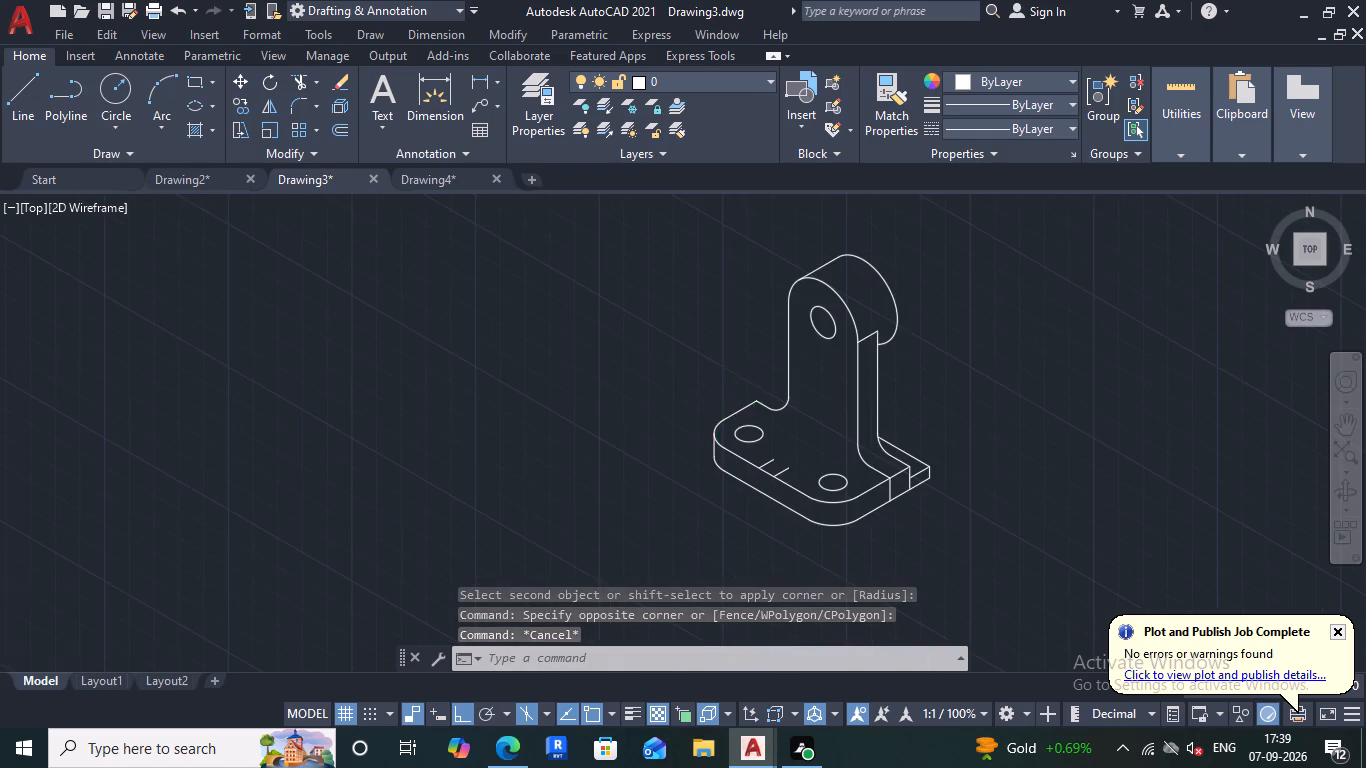
pyautogui.scroll(2, 773, 344)
pyautogui.scroll(2, 749, 505)
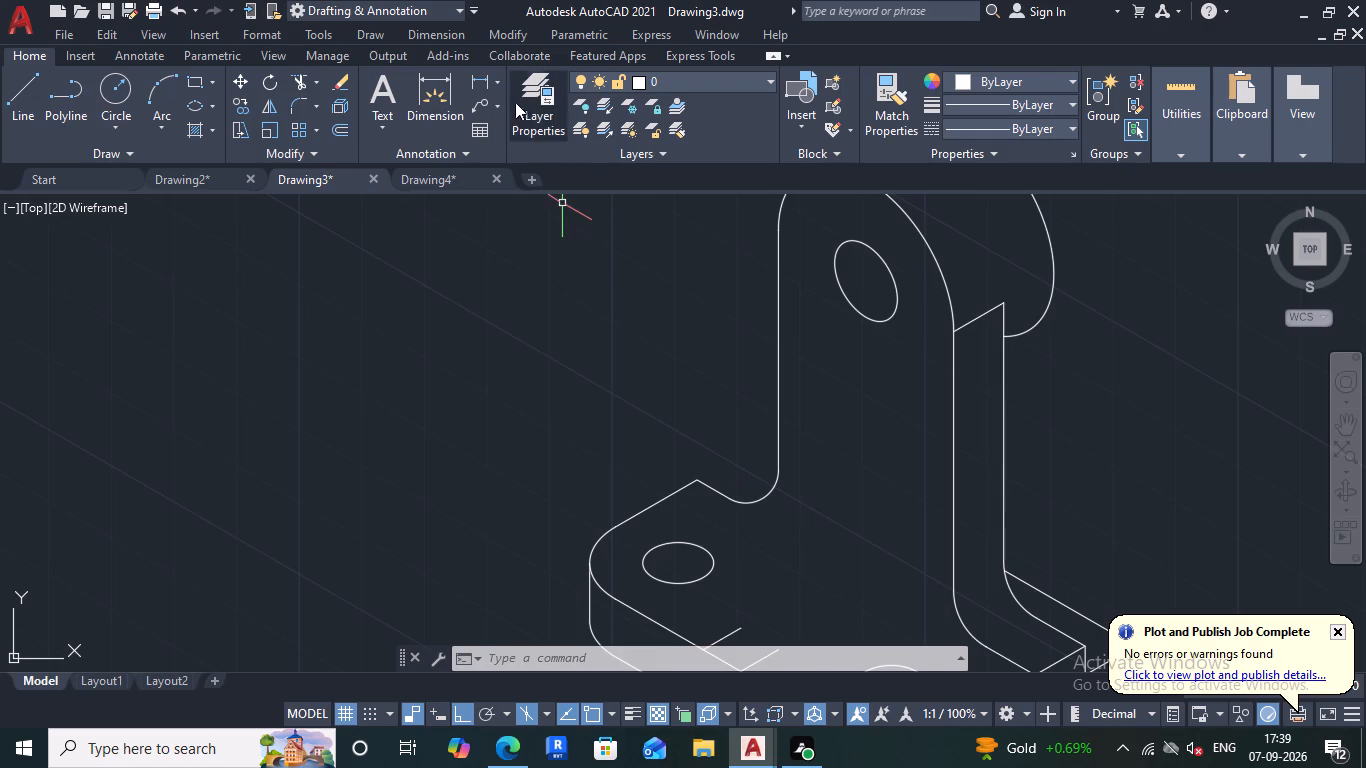
pyautogui.click(494, 88)
pyautogui.click(540, 284)
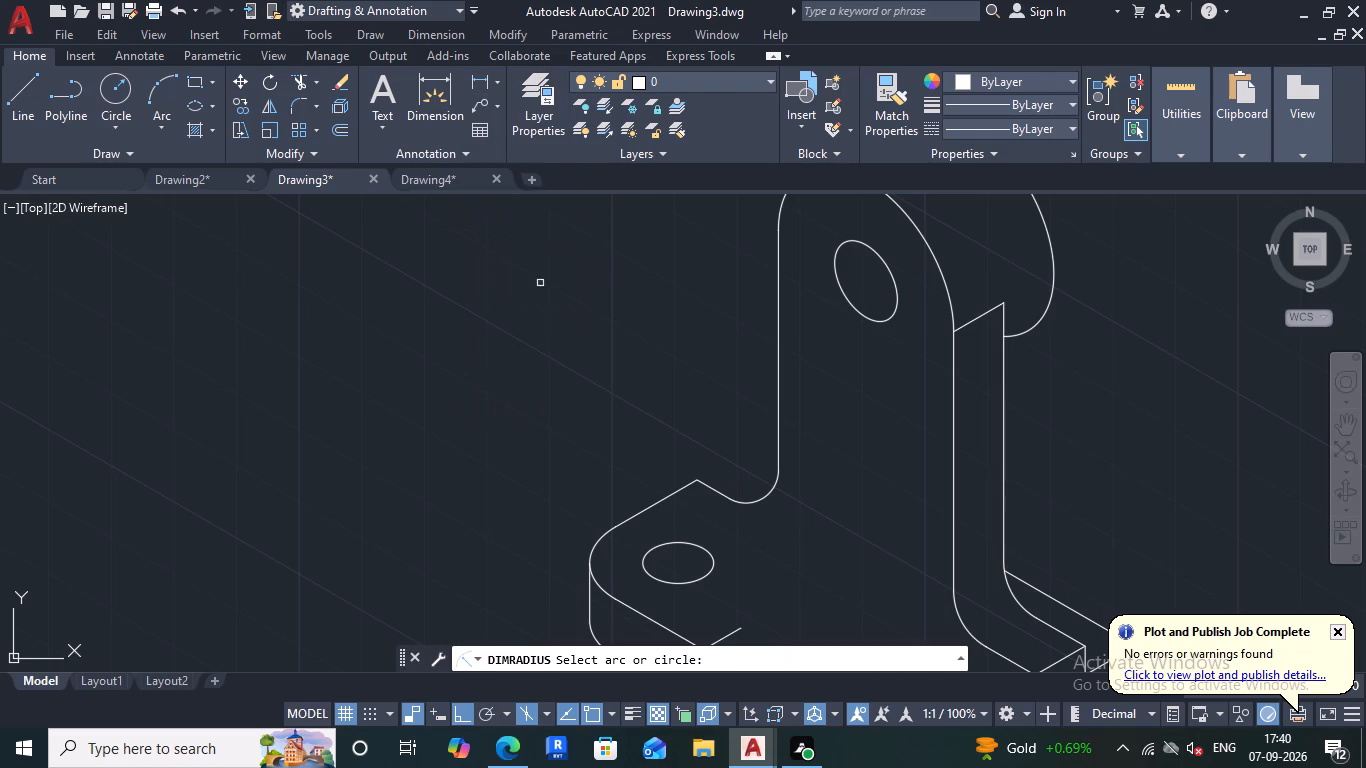
pyautogui.click(960, 621)
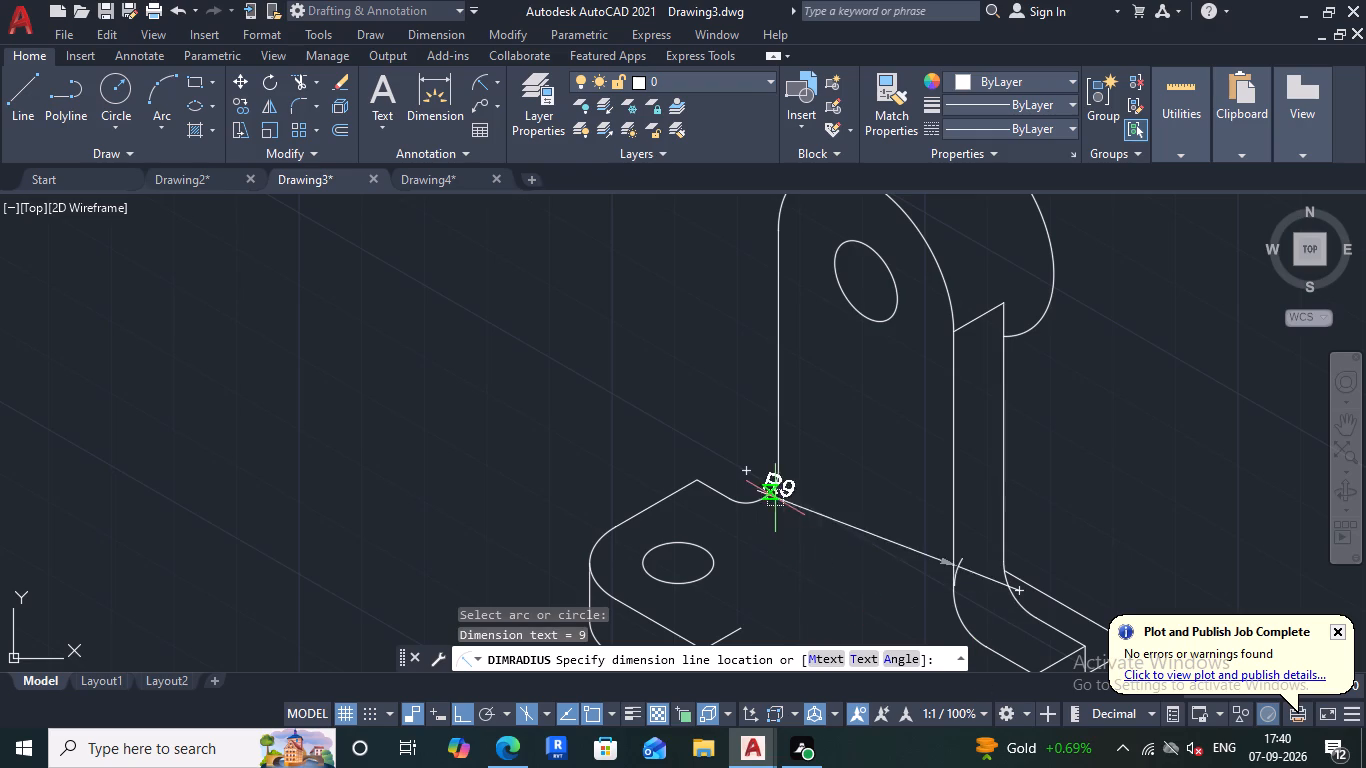
pyautogui.press('Escape')
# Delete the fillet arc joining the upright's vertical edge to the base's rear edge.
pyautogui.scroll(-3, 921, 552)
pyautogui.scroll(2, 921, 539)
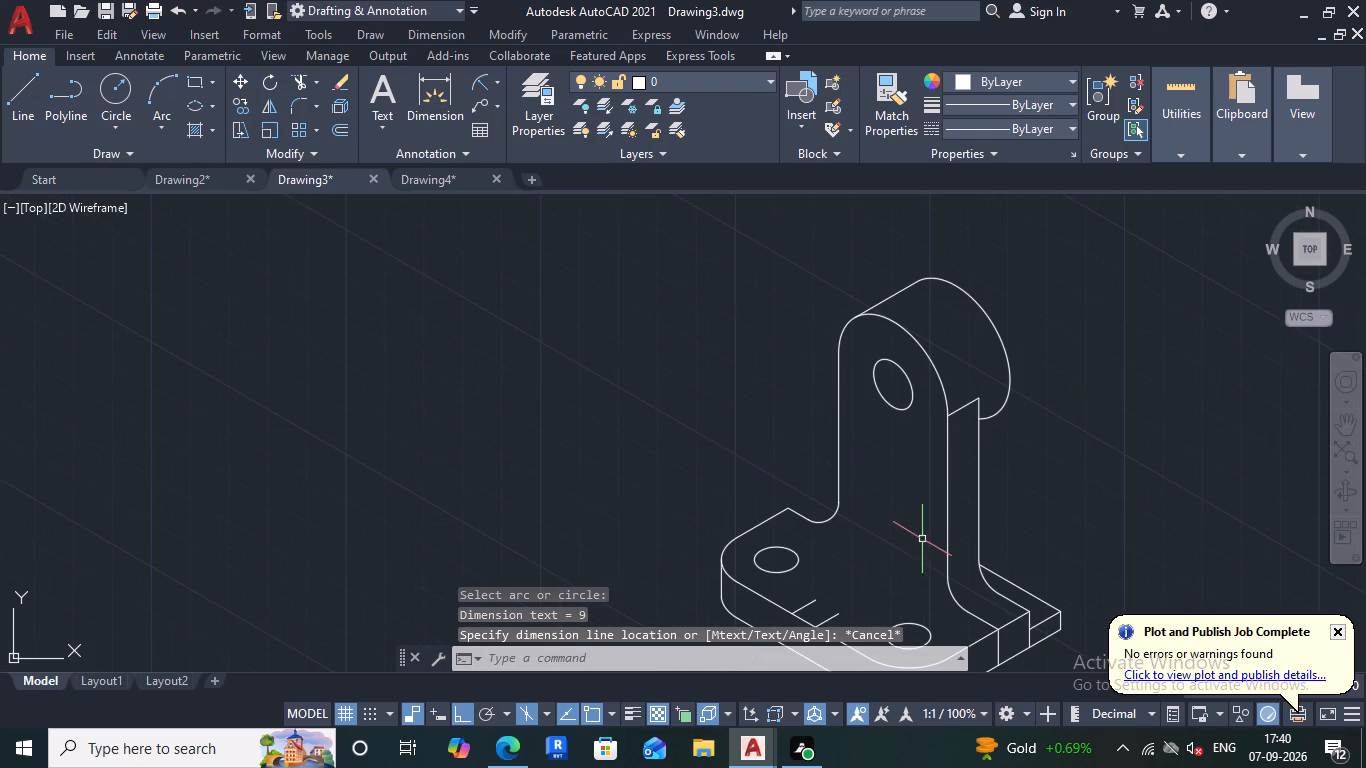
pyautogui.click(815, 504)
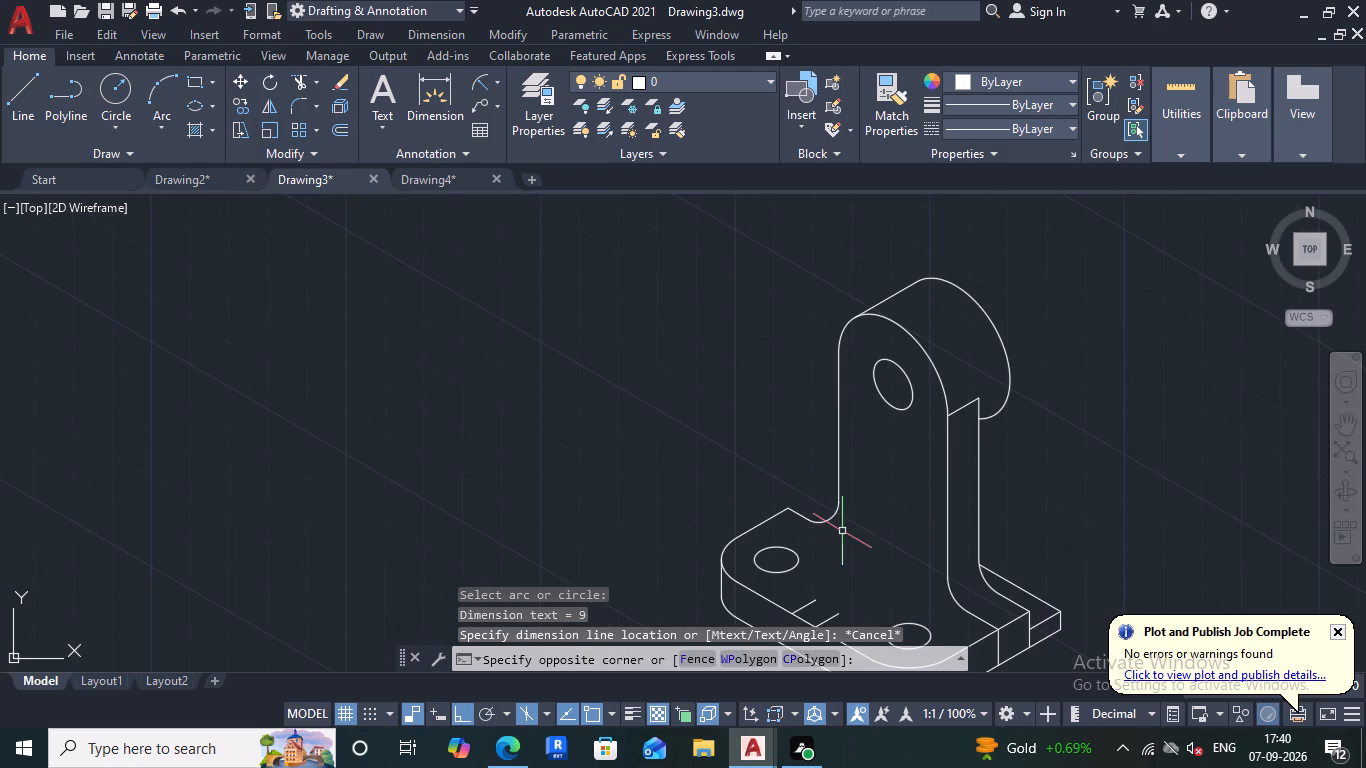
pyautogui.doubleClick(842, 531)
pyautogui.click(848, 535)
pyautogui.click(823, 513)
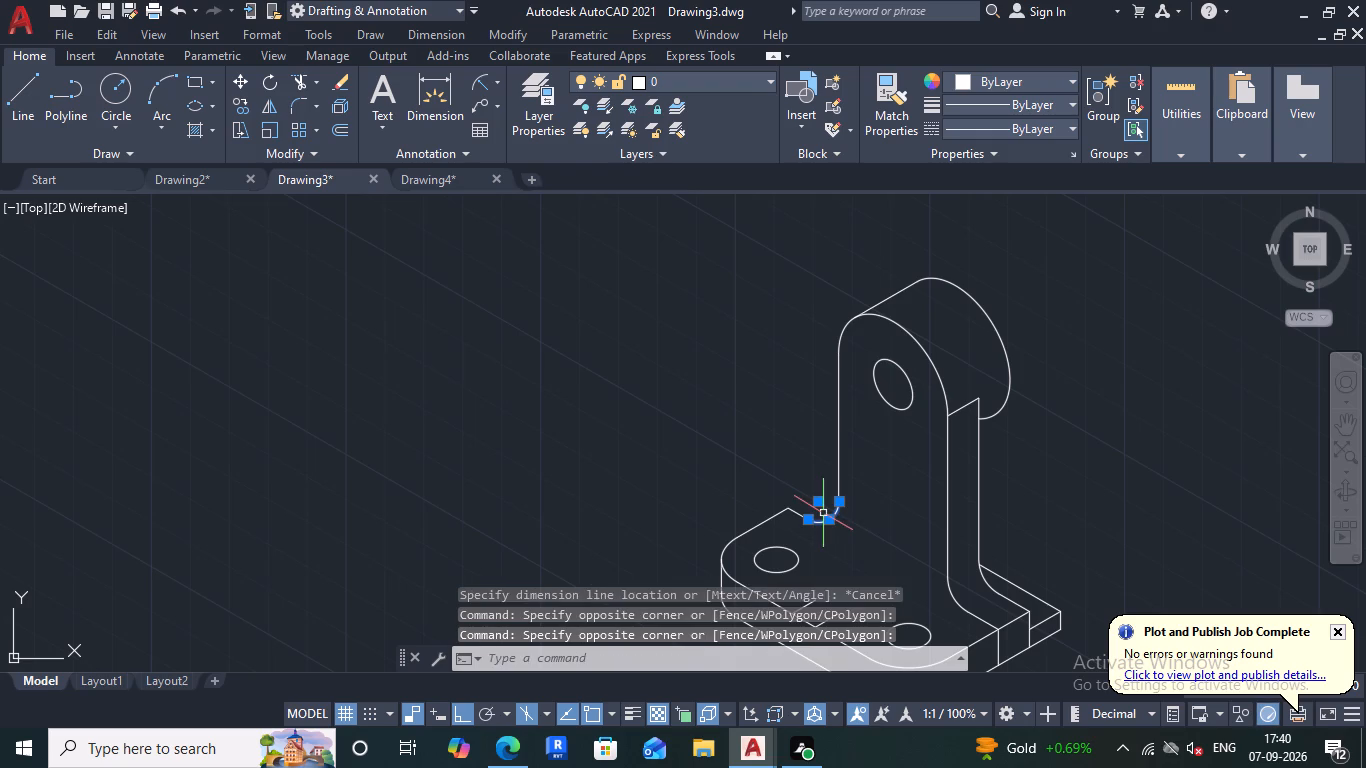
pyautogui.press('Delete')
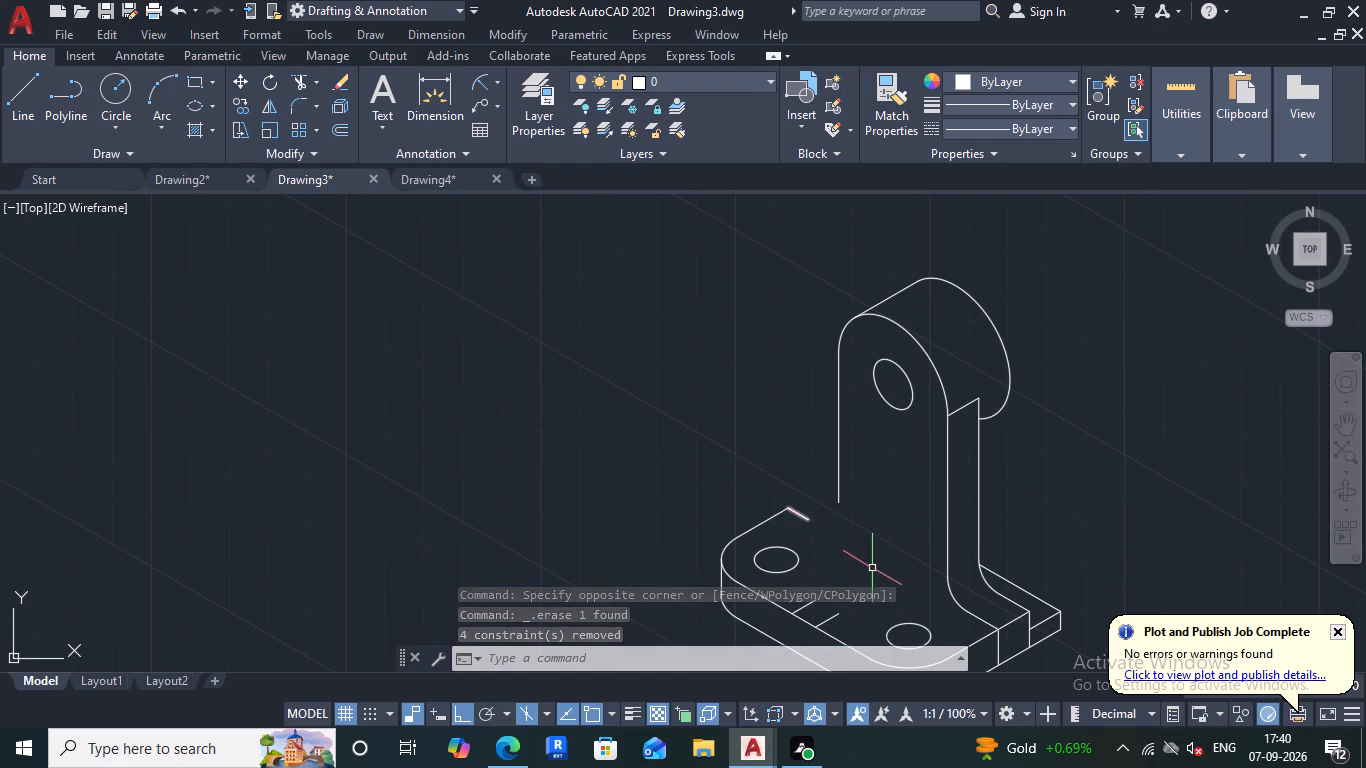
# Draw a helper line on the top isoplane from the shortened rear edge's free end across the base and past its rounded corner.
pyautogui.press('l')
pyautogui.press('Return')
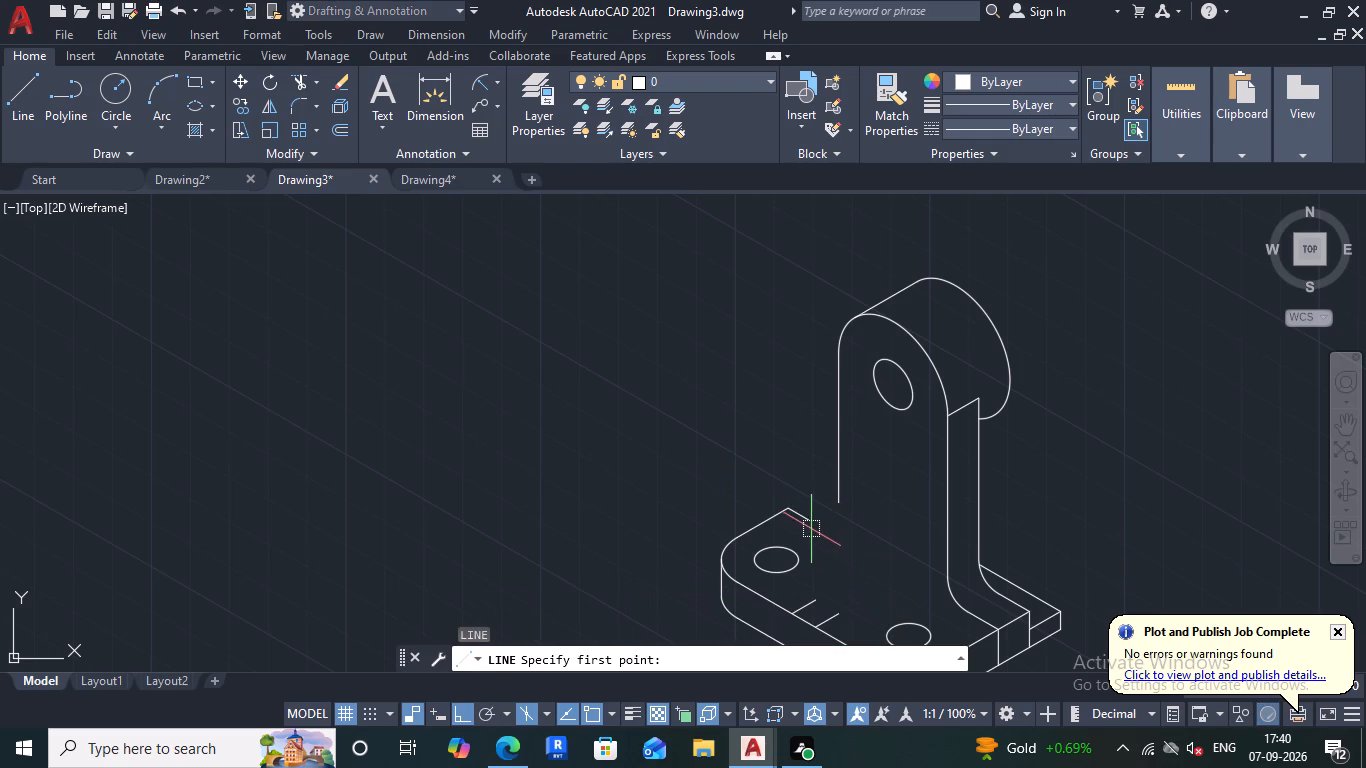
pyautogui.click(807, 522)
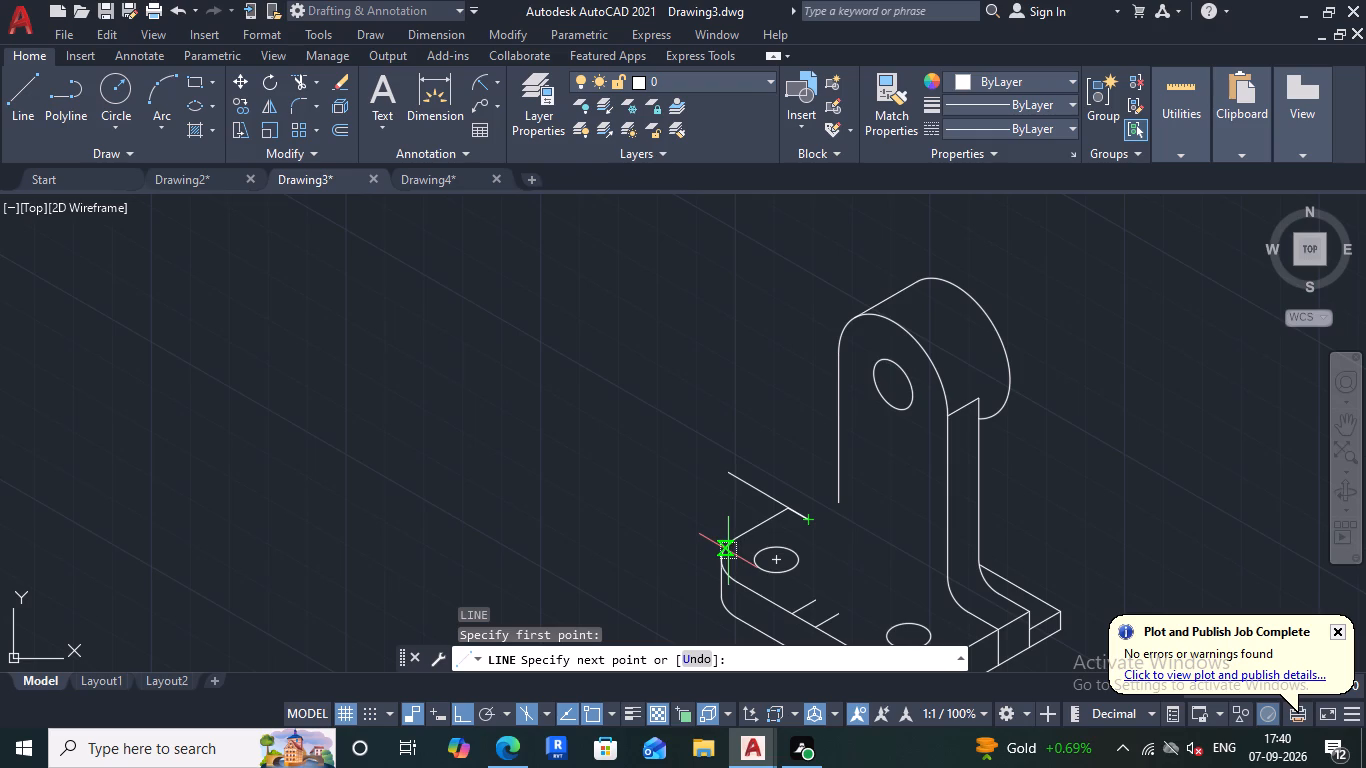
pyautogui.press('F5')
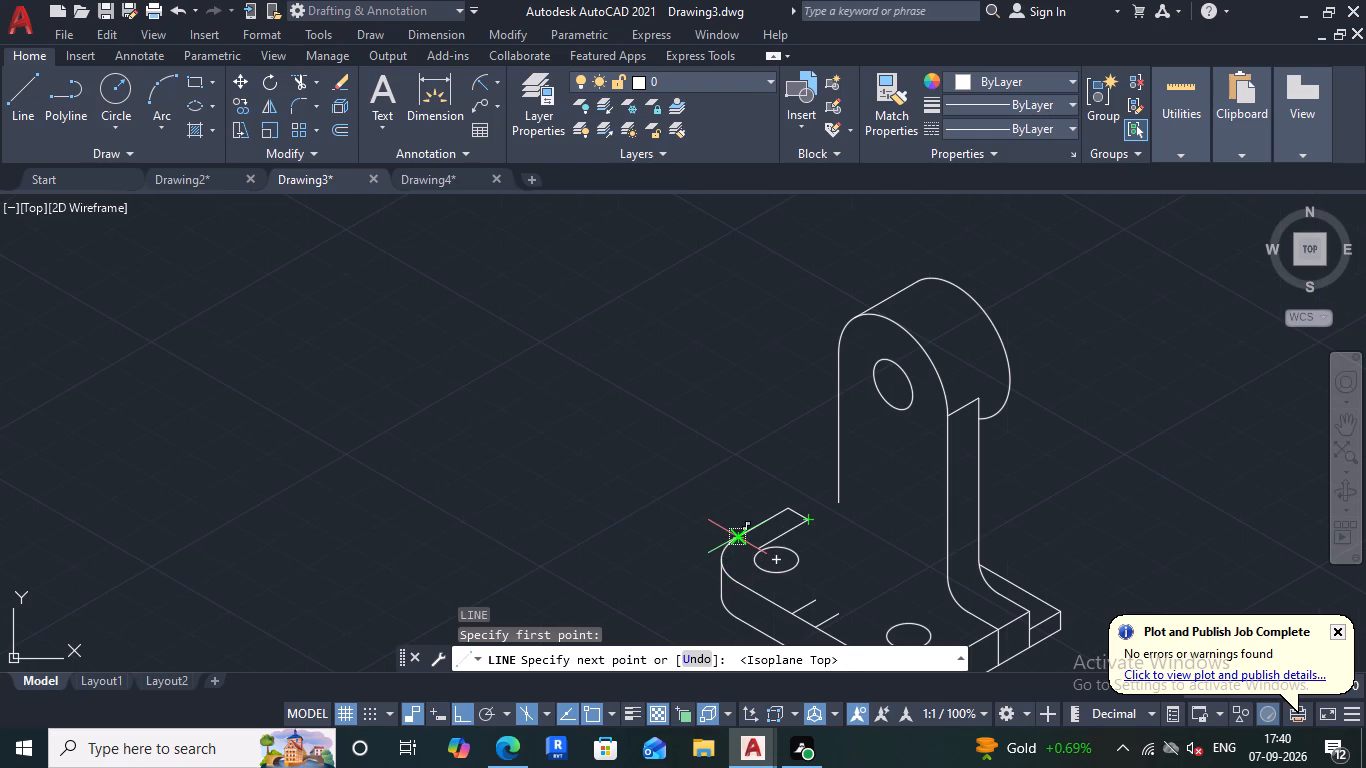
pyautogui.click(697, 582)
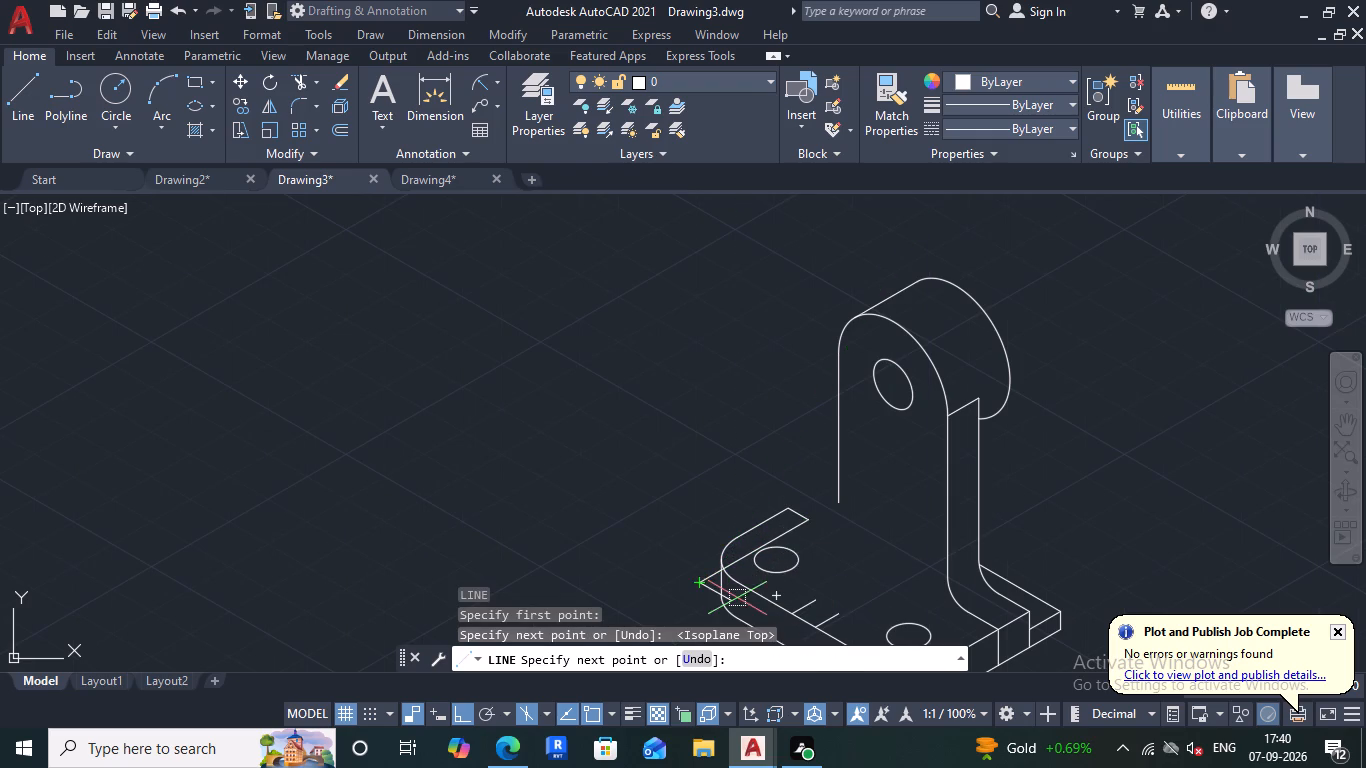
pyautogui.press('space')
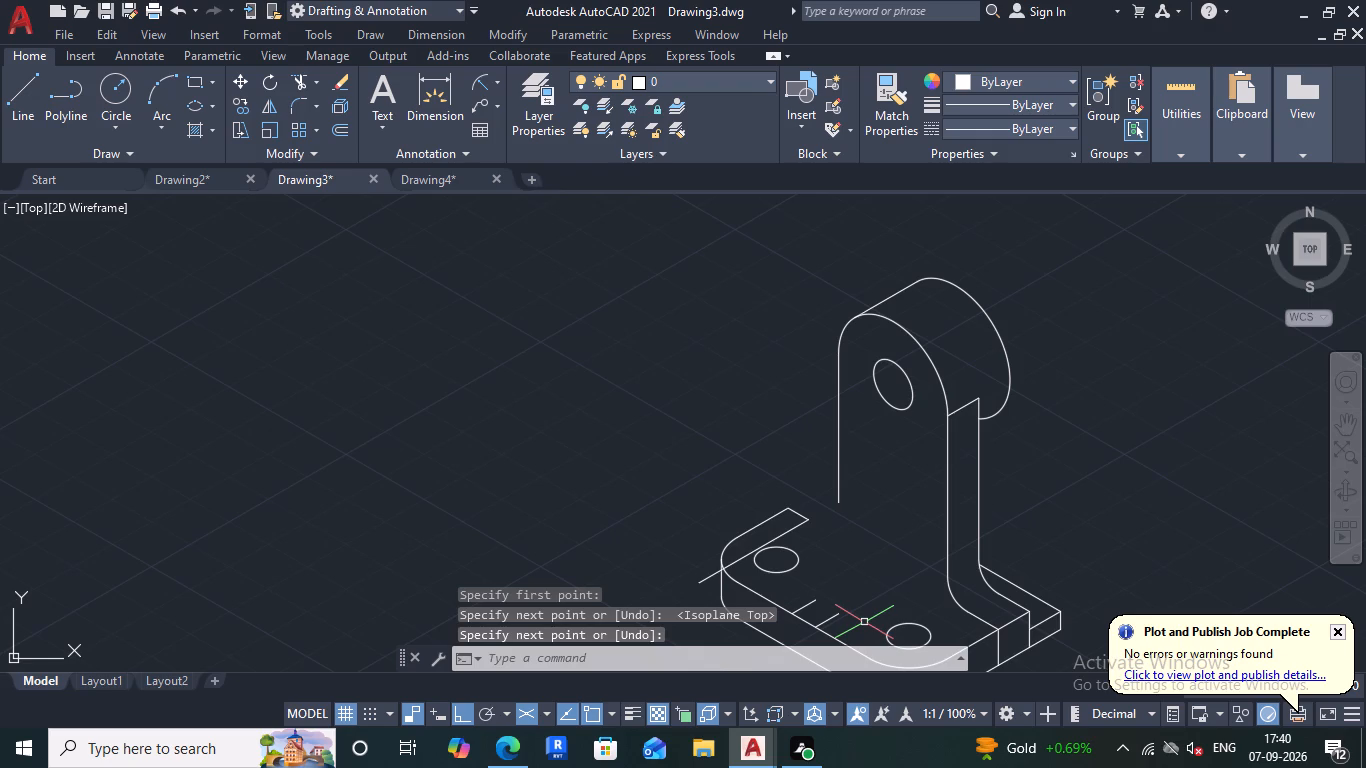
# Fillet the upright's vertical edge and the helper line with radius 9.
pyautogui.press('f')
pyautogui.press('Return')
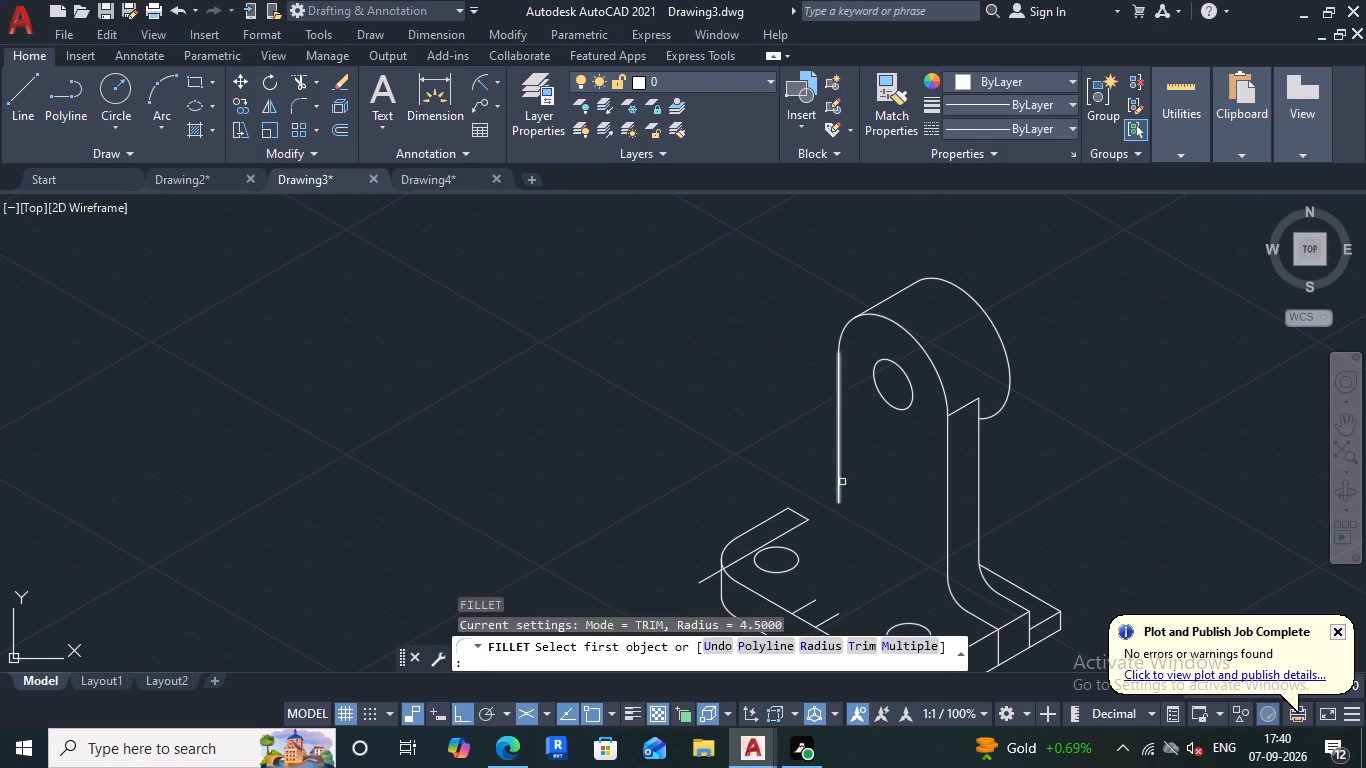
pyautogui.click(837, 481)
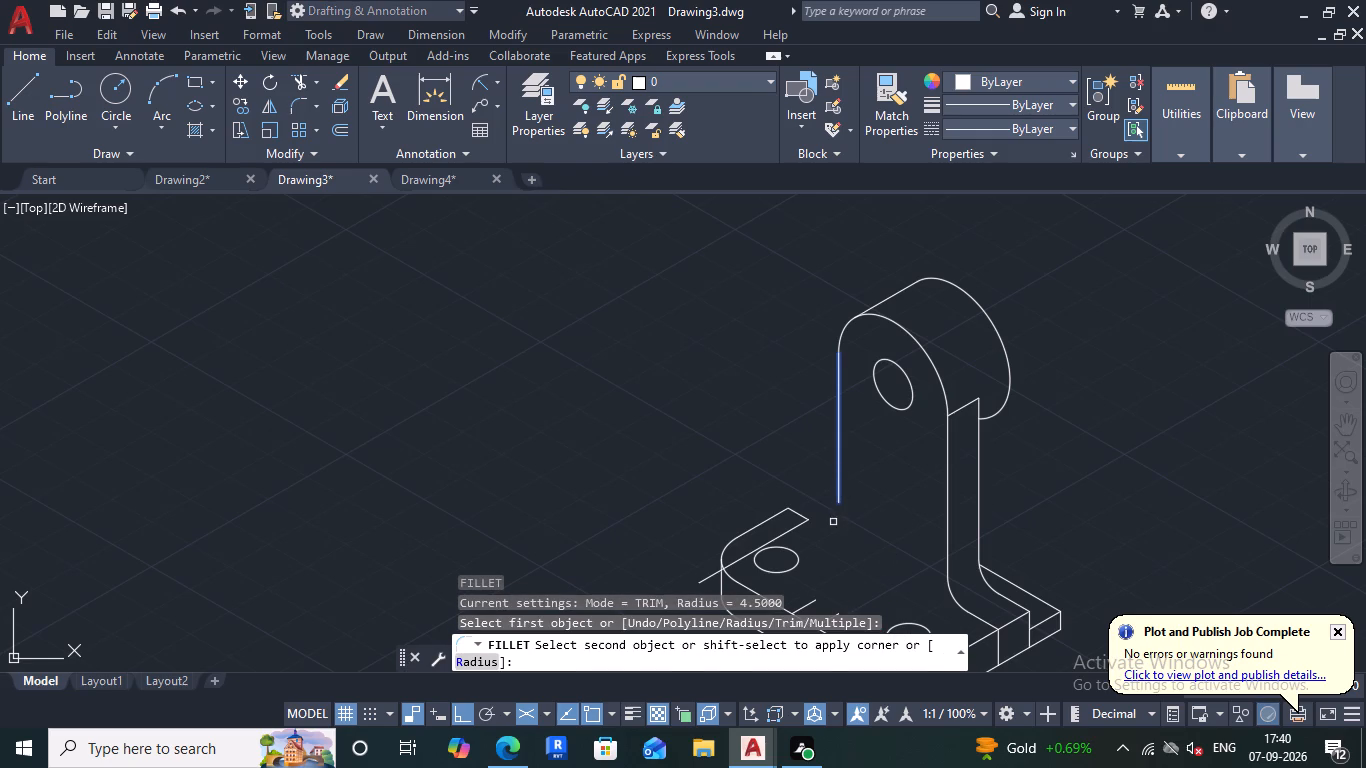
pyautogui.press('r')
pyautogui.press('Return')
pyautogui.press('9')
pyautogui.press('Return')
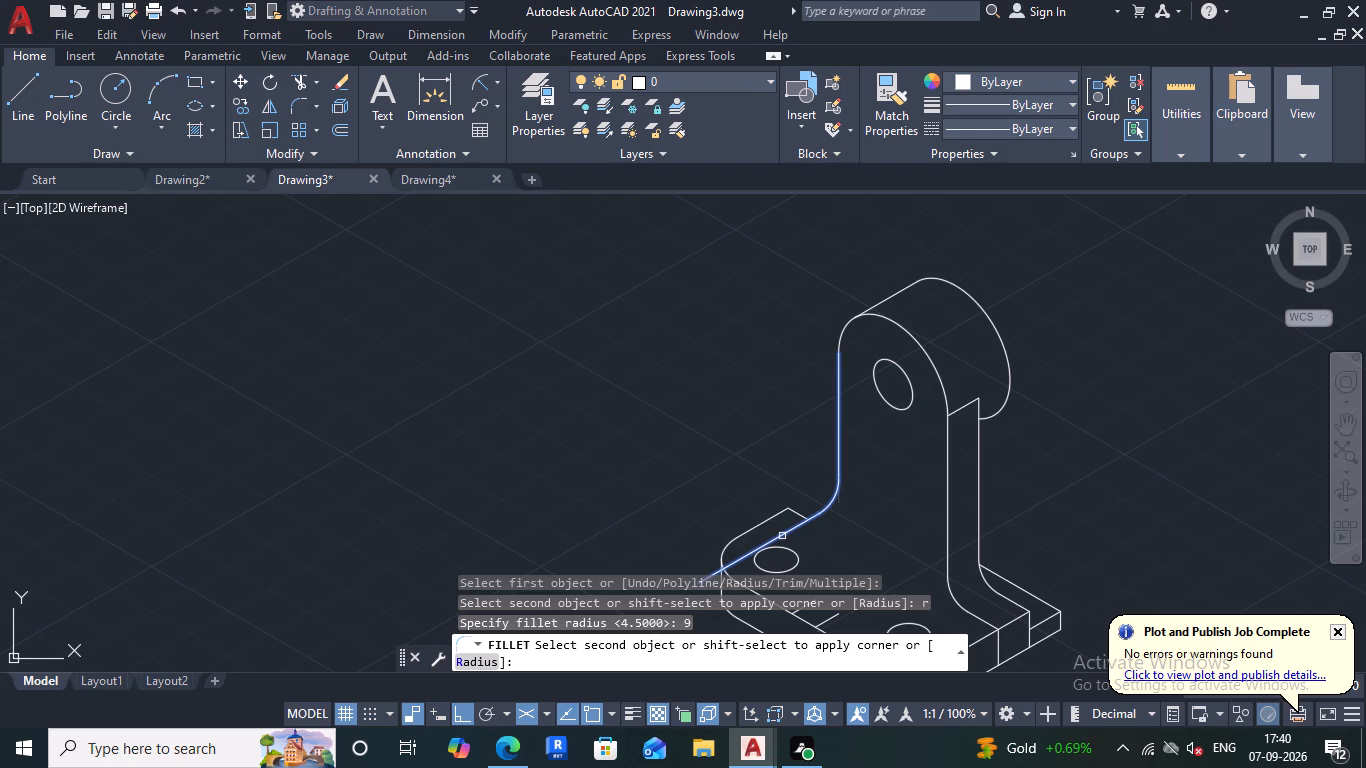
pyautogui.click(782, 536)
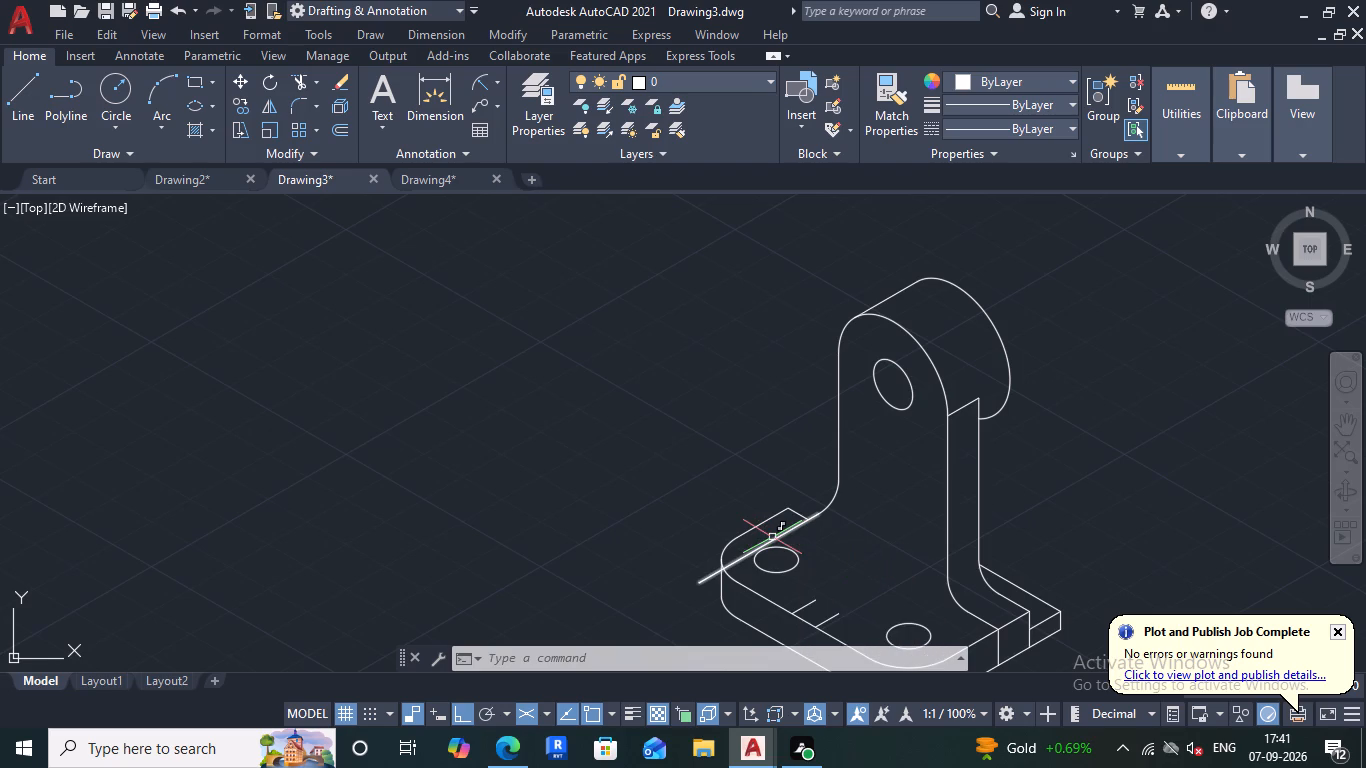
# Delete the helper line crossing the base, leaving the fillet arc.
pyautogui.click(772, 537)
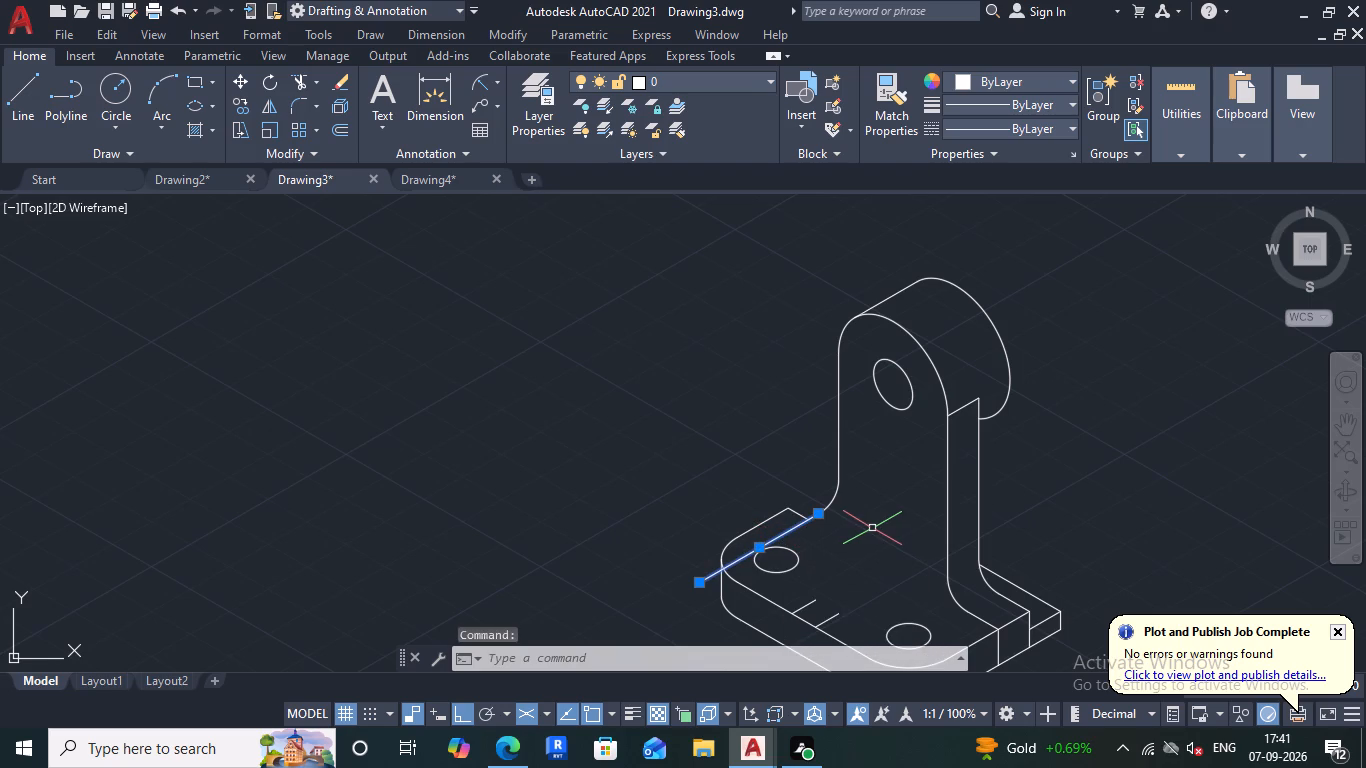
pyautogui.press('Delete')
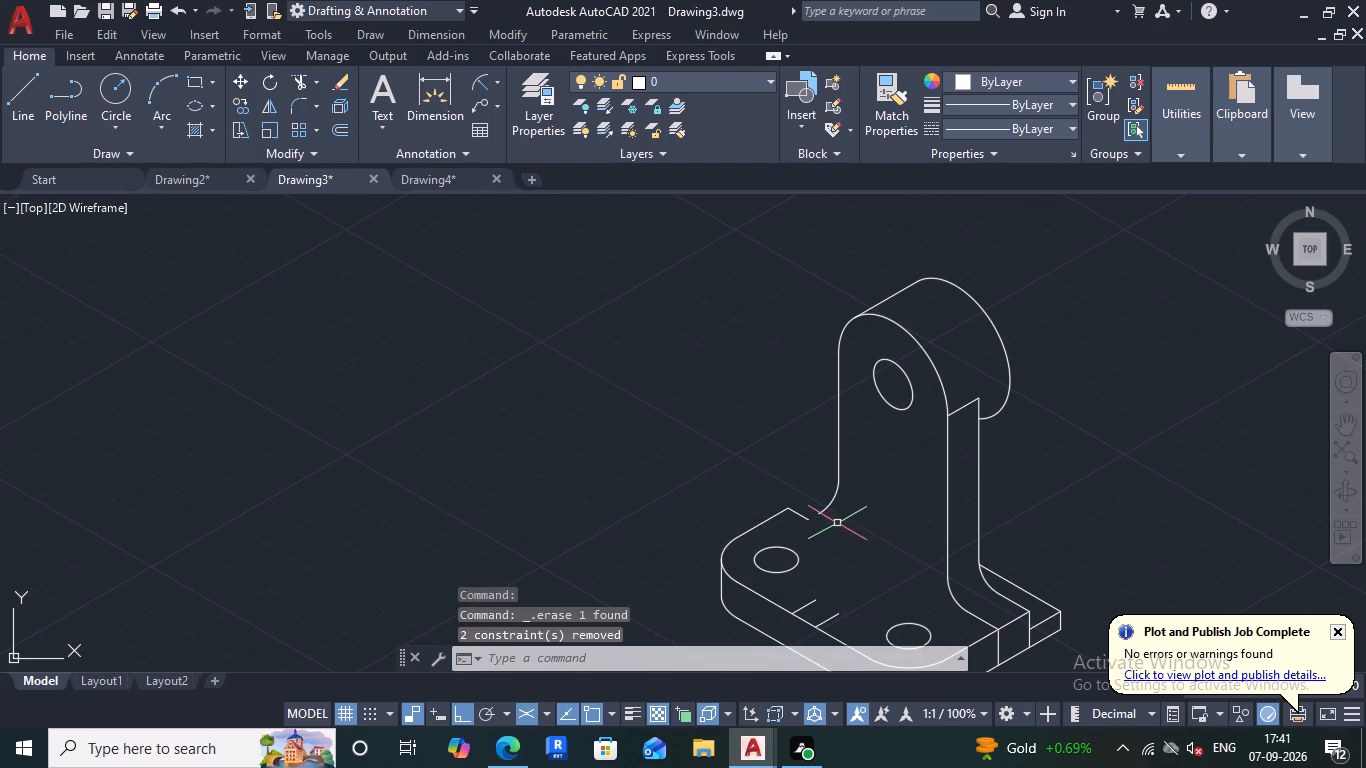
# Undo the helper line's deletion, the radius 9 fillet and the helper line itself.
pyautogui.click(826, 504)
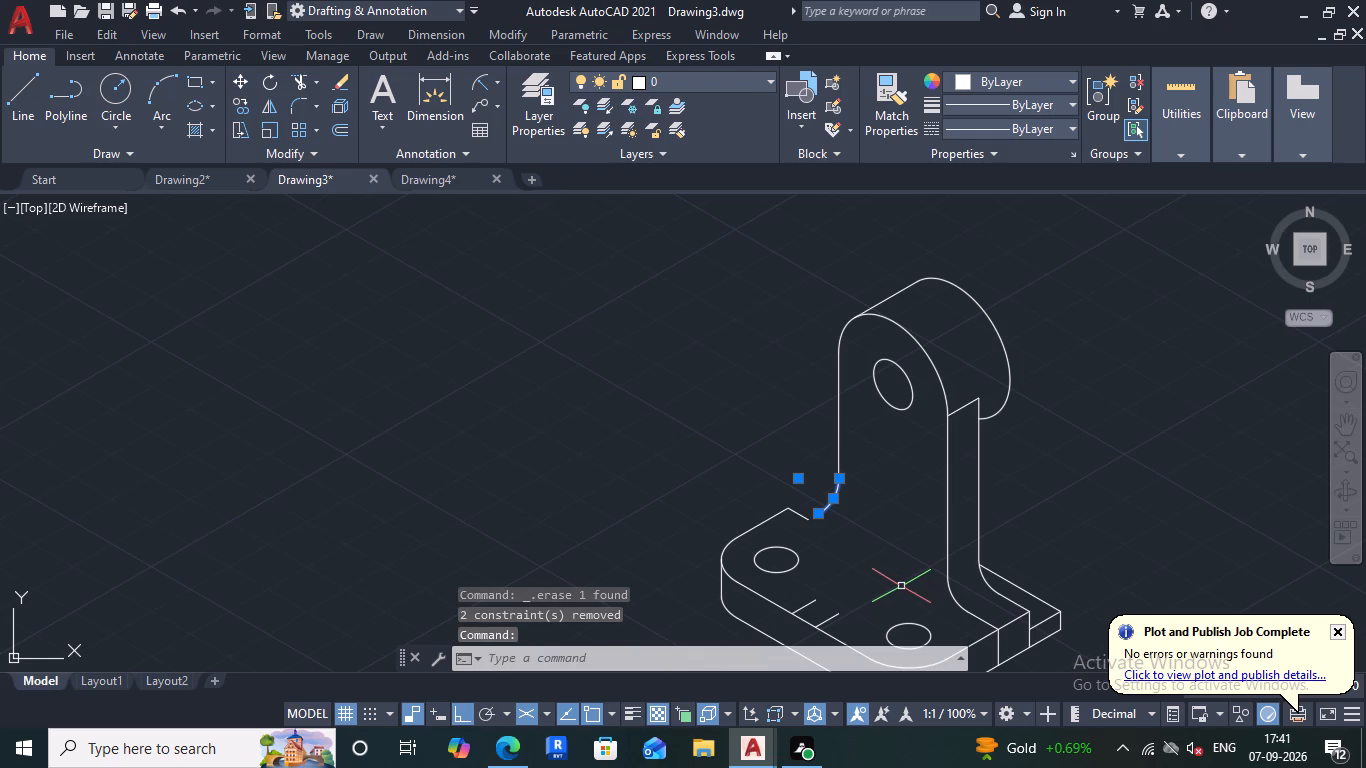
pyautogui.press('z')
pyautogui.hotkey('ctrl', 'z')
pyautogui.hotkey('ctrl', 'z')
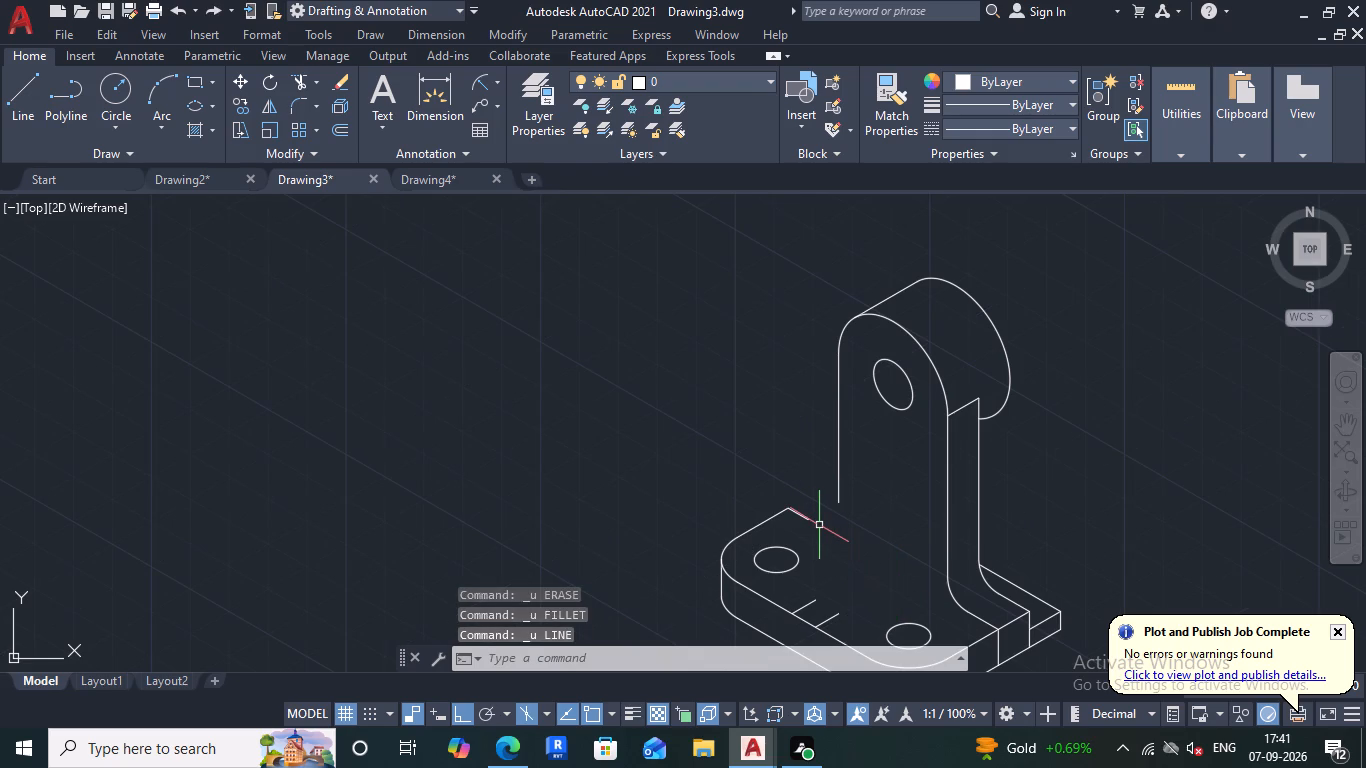
# Delete the short remaining segment of the base's rear edge beside the upright.
pyautogui.scroll(-1, 822, 519)
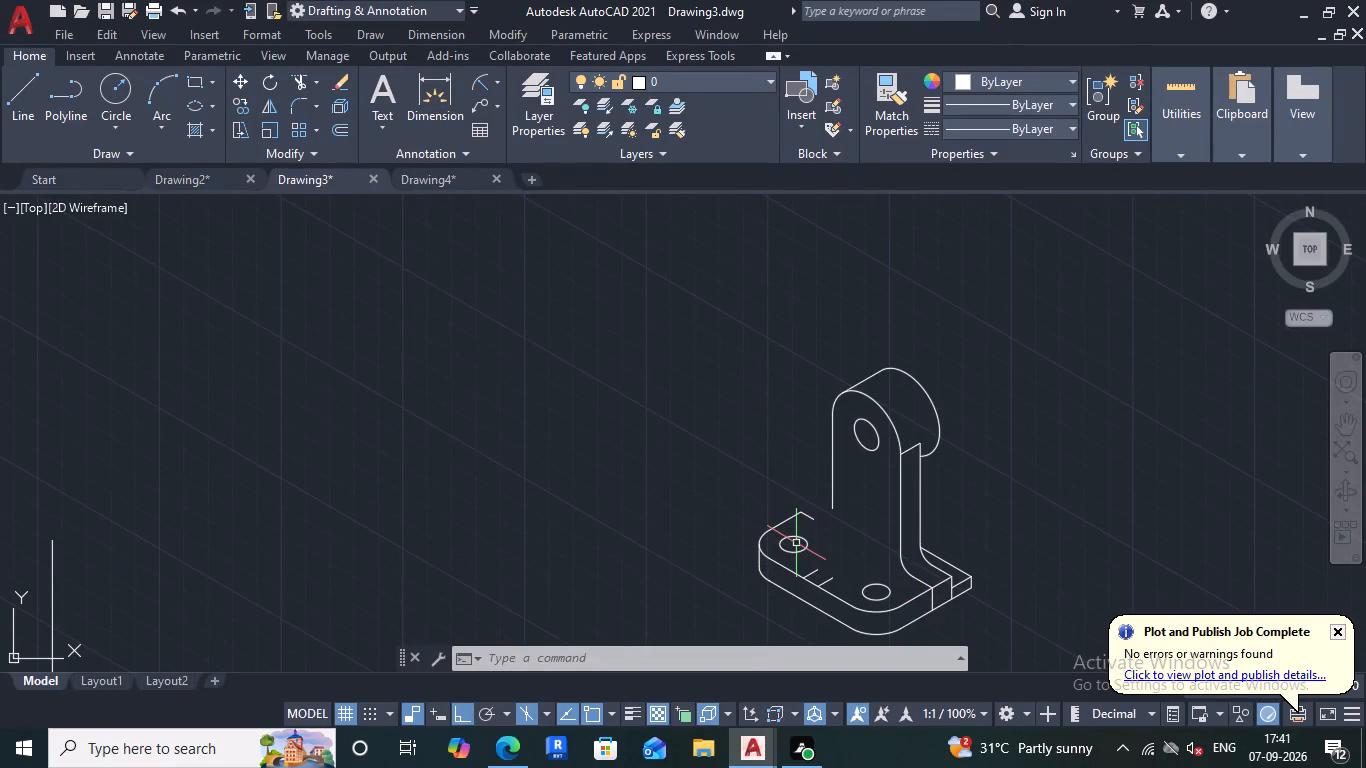
pyautogui.scroll(-1, 796, 543)
pyautogui.scroll(1, 811, 518)
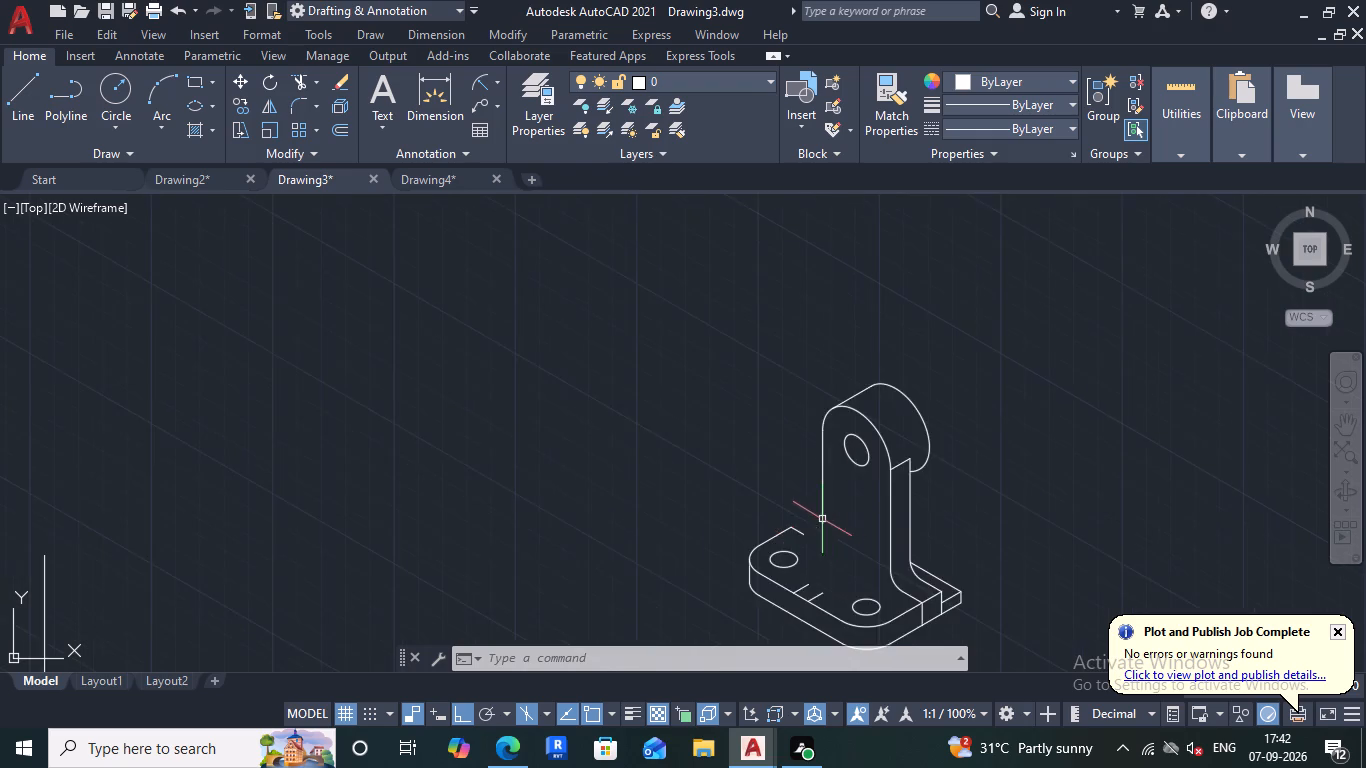
pyautogui.moveTo(841, 529); pyautogui.dragTo(599, 417, button='middle')
pyautogui.scroll(2, 631, 480)
pyautogui.scroll(-2, 705, 505)
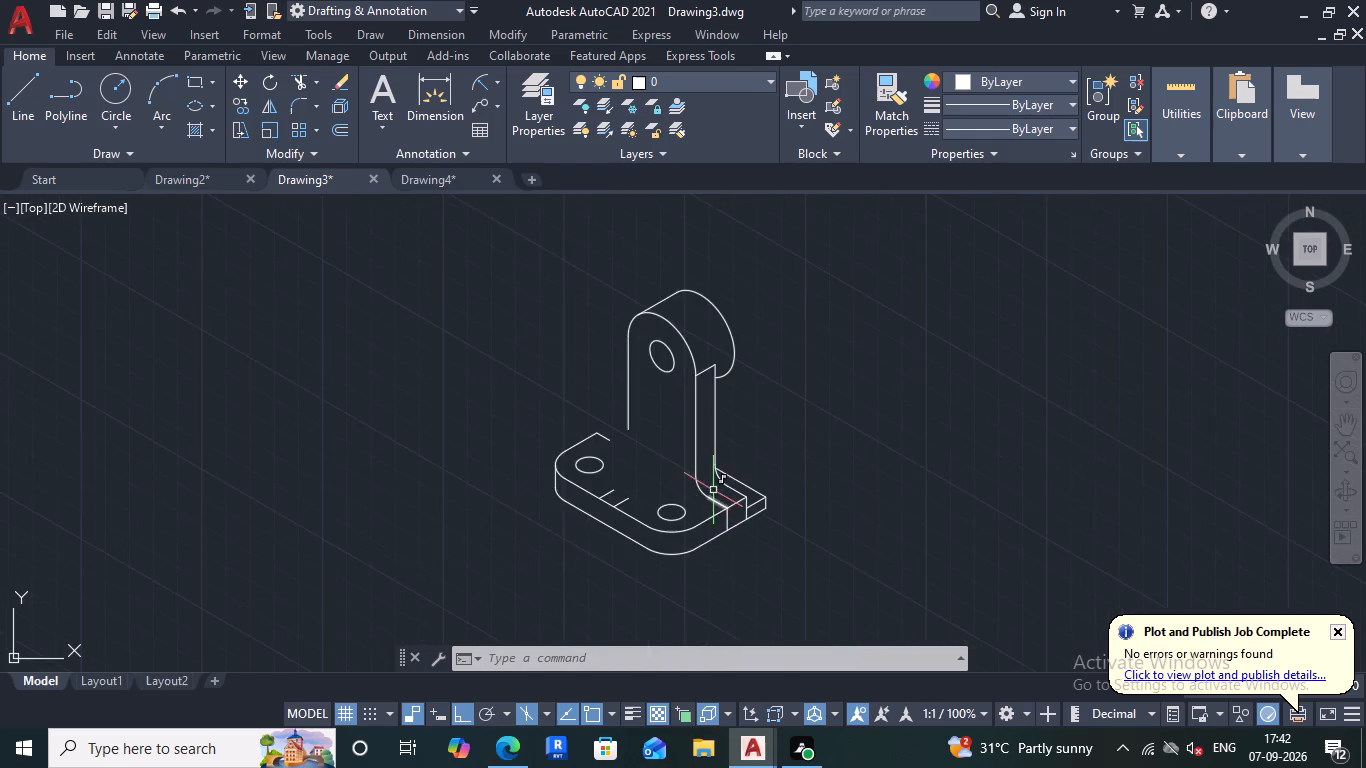
pyautogui.scroll(1, 673, 425)
pyautogui.click(568, 444)
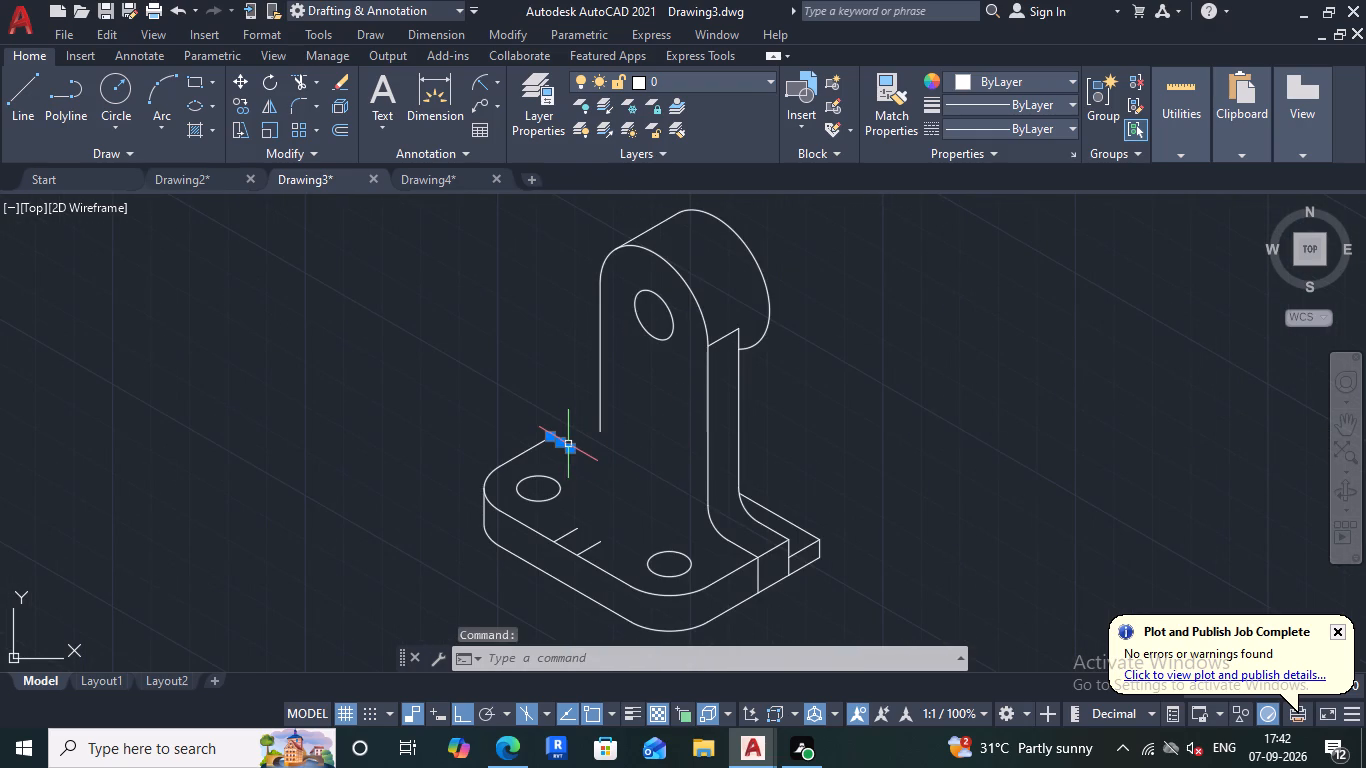
pyautogui.press('Delete')
pyautogui.scroll(-2, 594, 448)
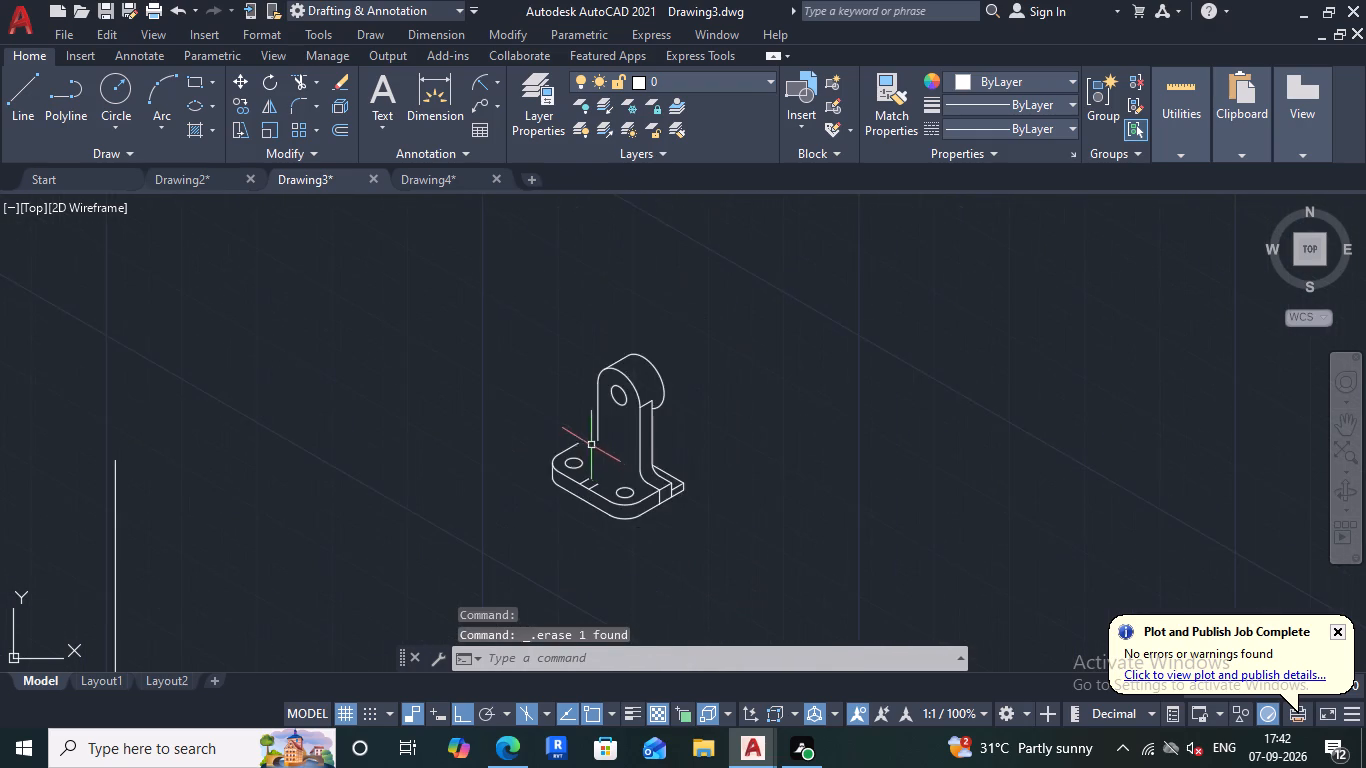
pyautogui.scroll(2, 598, 431)
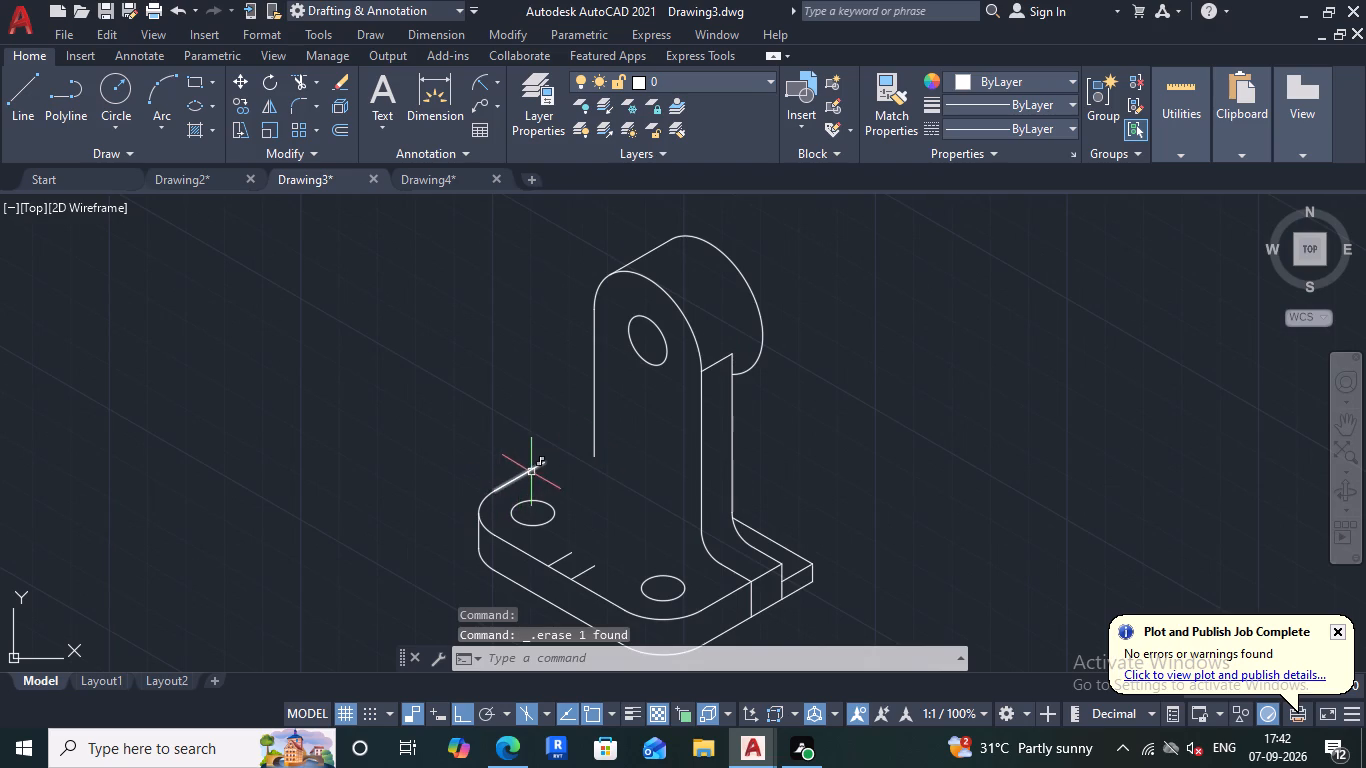
# Delete the remaining straight segment of the base's top edge beside the rounded corner and hole.
pyautogui.click(531, 472)
pyautogui.press('Delete')
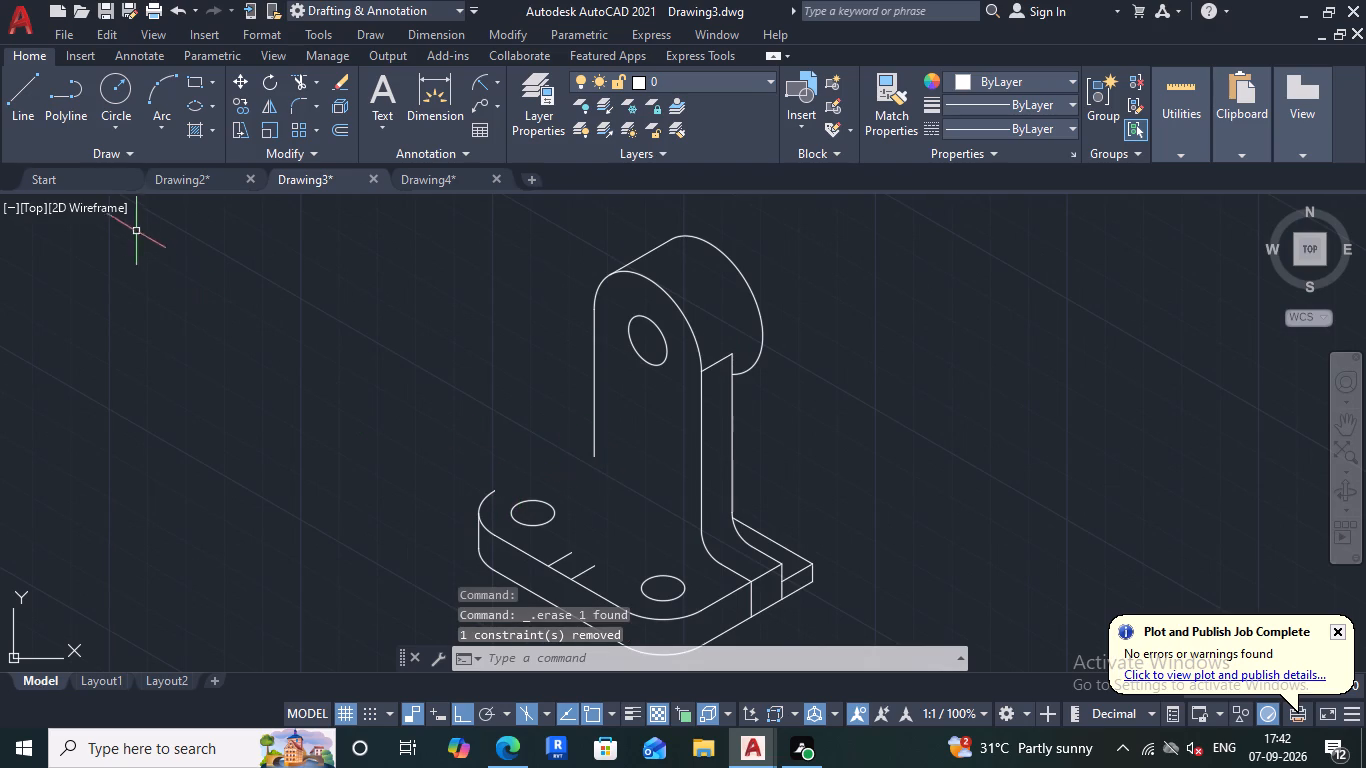
# Redraw the base's top edge 21 units from the corner arc's end, continuing with a short segment just past the upright's vertical edge.
pyautogui.click(28, 98)
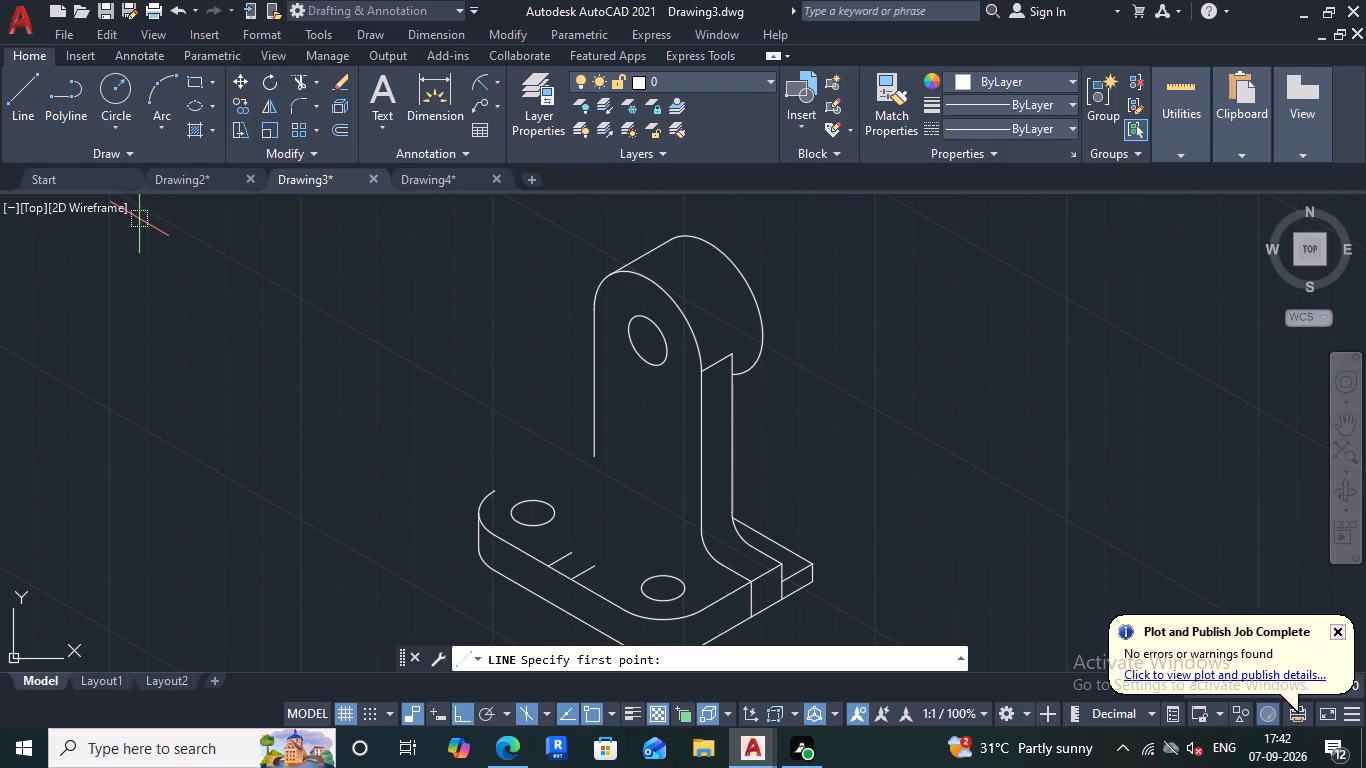
pyautogui.scroll(1, 520, 505)
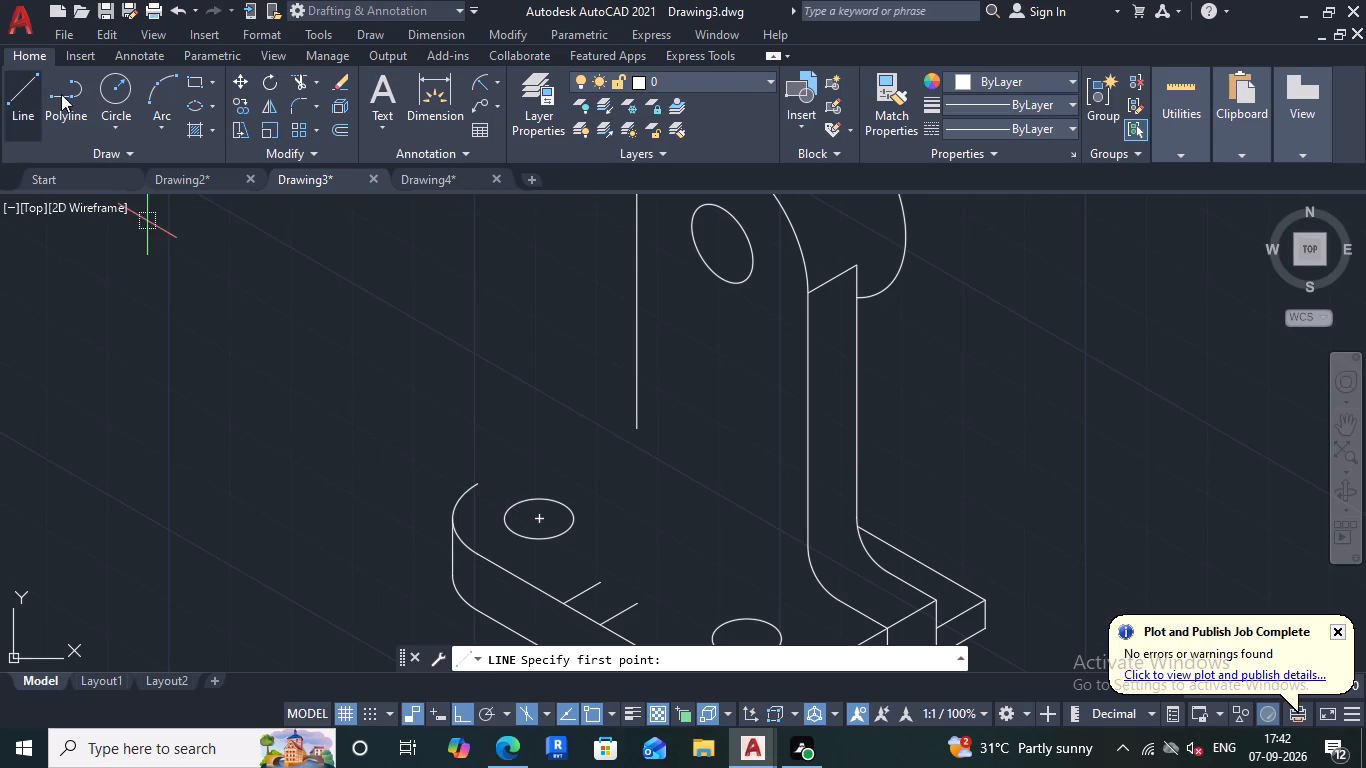
pyautogui.click(30, 89)
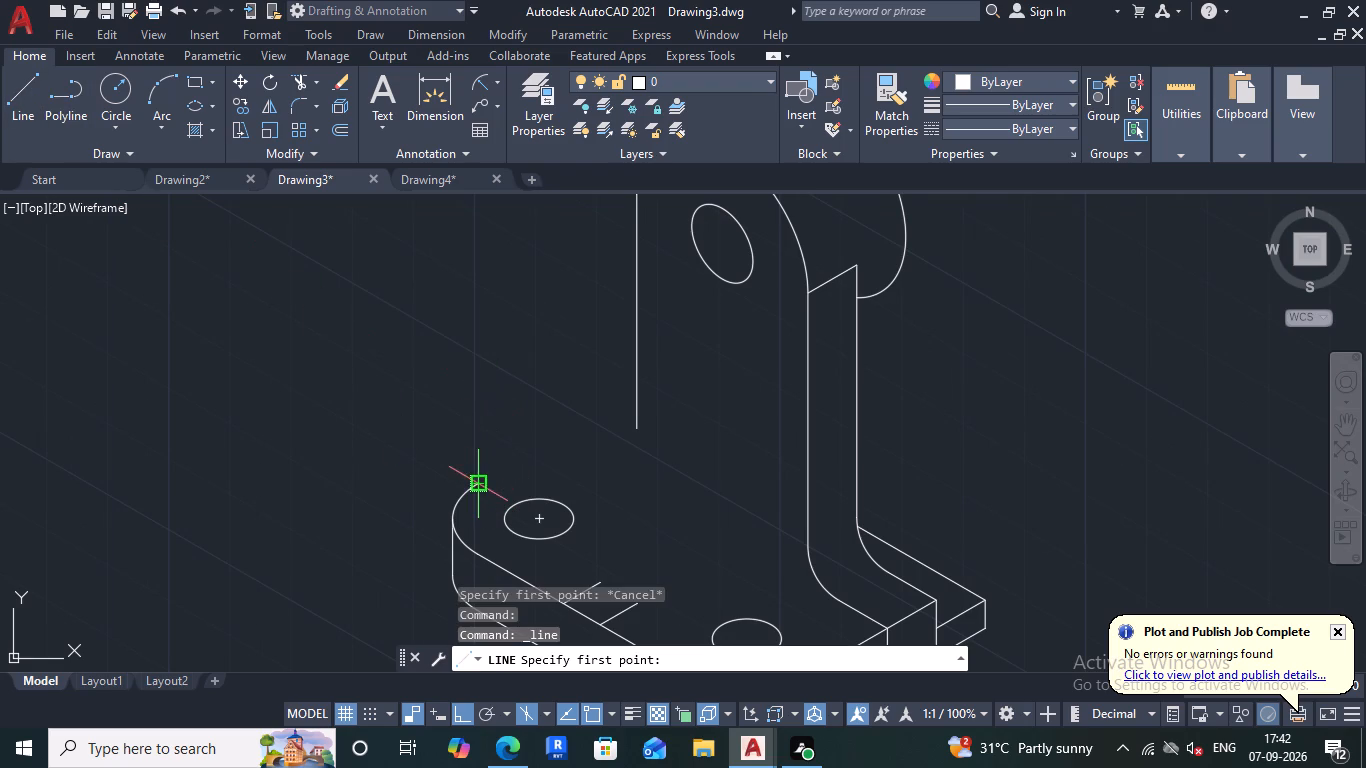
pyautogui.click(472, 484)
pyautogui.press('F5')
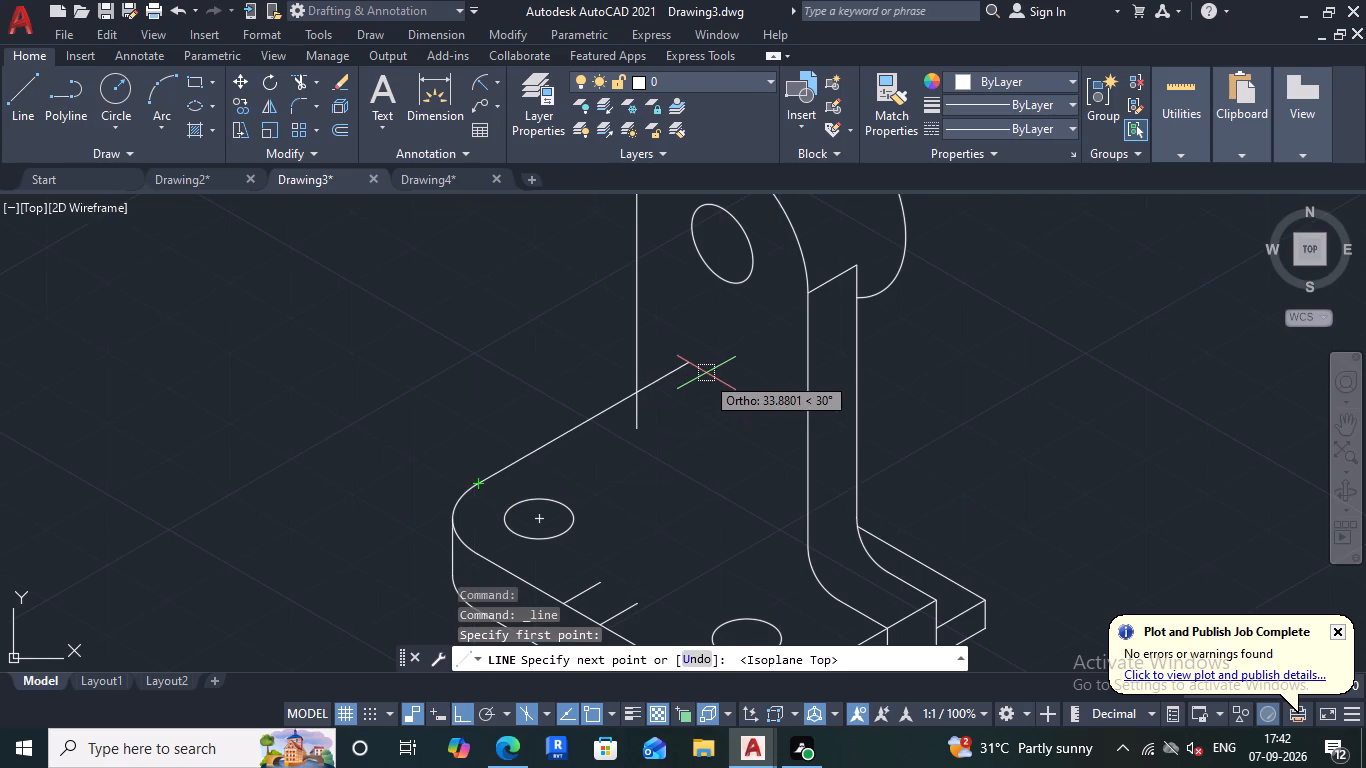
pyautogui.write('21')
pyautogui.press('Return')
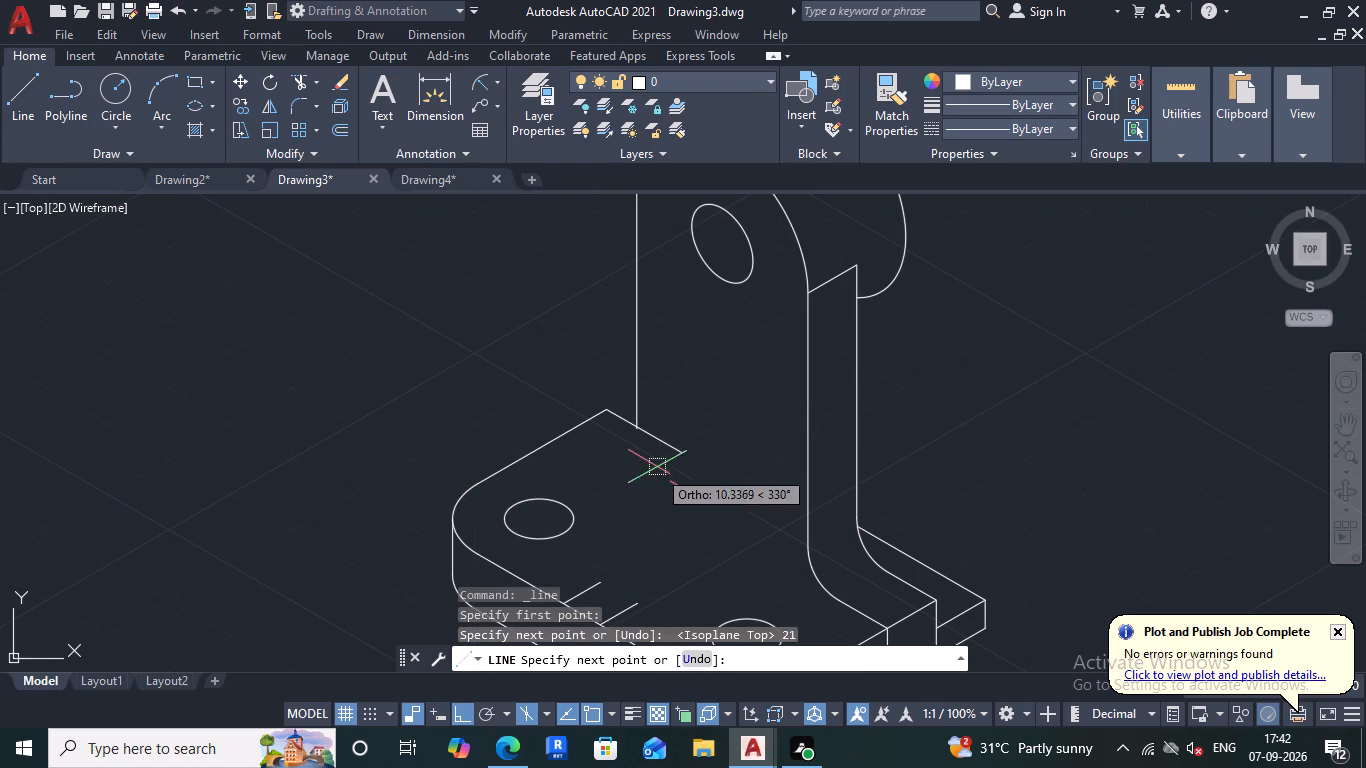
pyautogui.scroll(1, 608, 431)
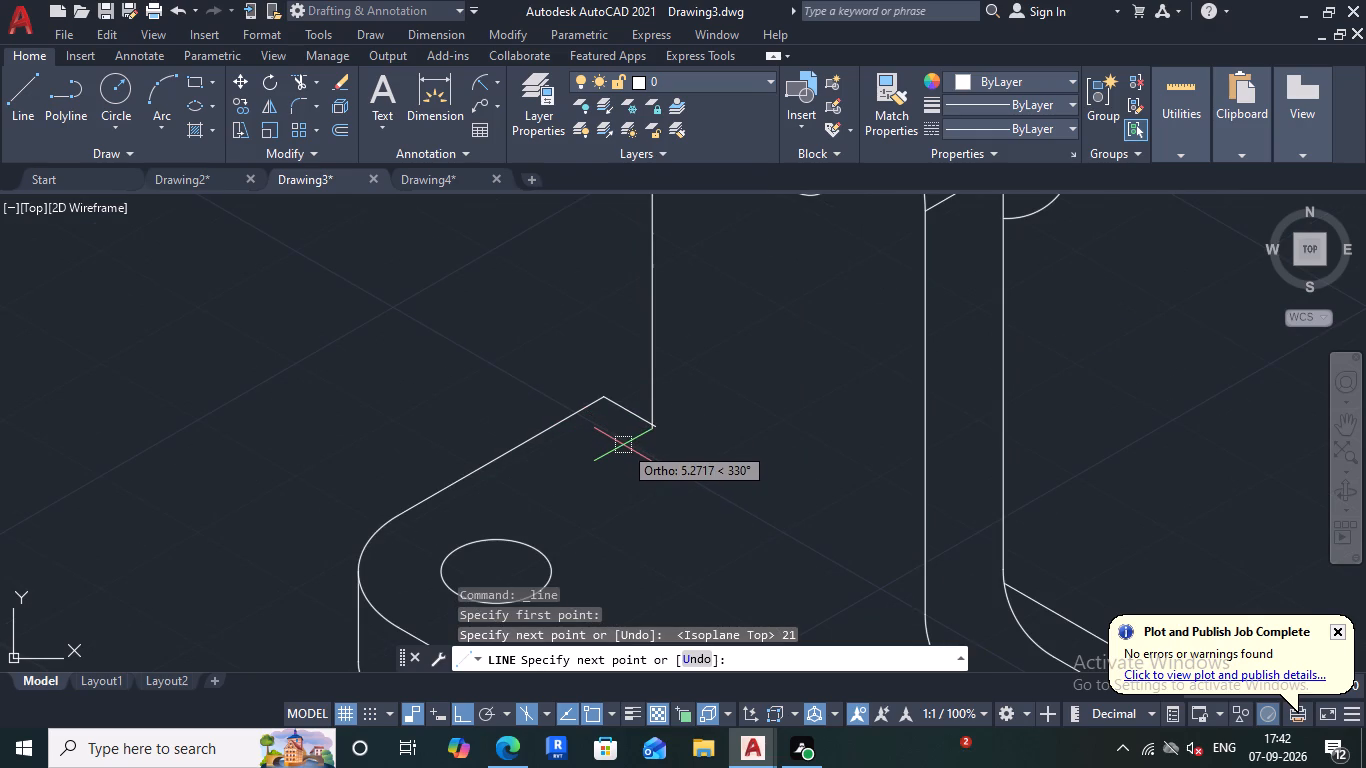
pyautogui.scroll(3, 666, 430)
pyautogui.click(664, 448)
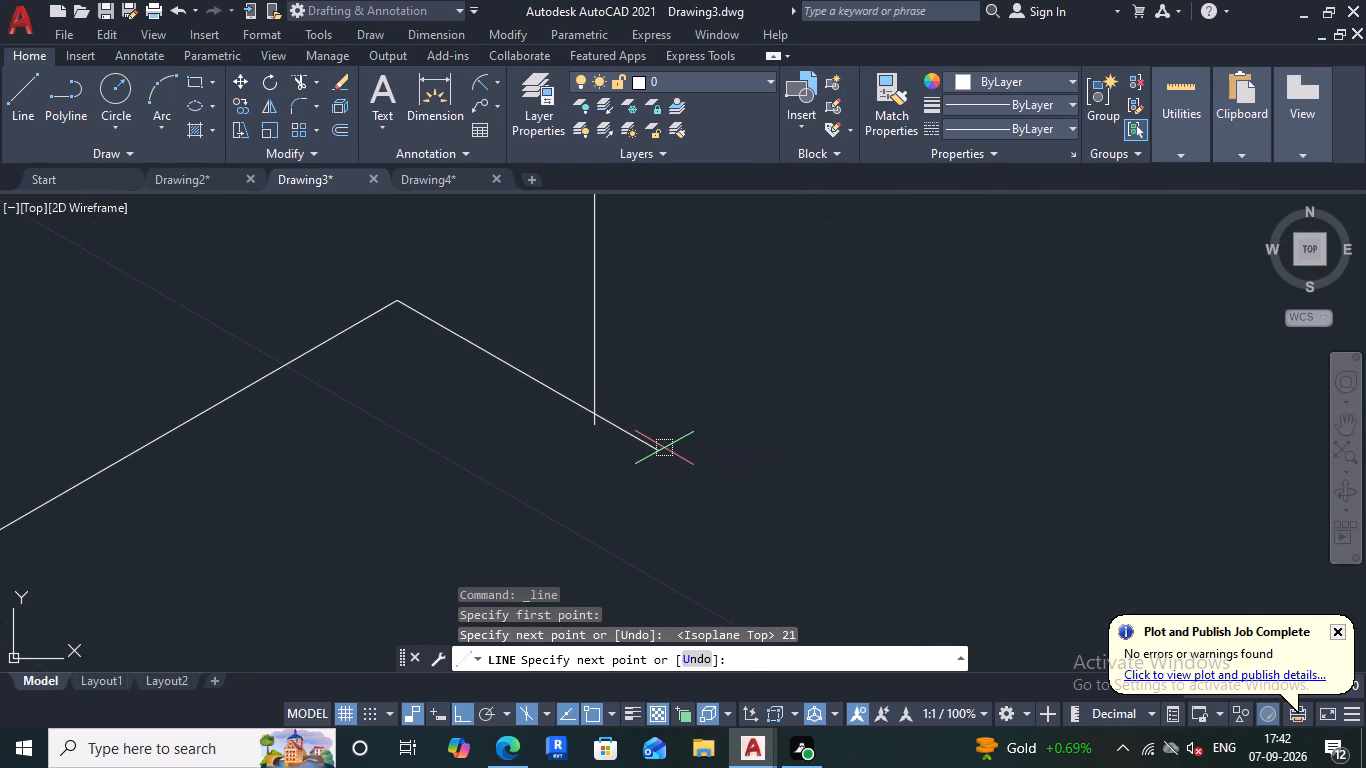
pyautogui.press('Escape')
# Copy the short segment 8 units back along the base's top edge towards the rounded corner.
pyautogui.scroll(-3, 644, 411)
pyautogui.click(610, 398)
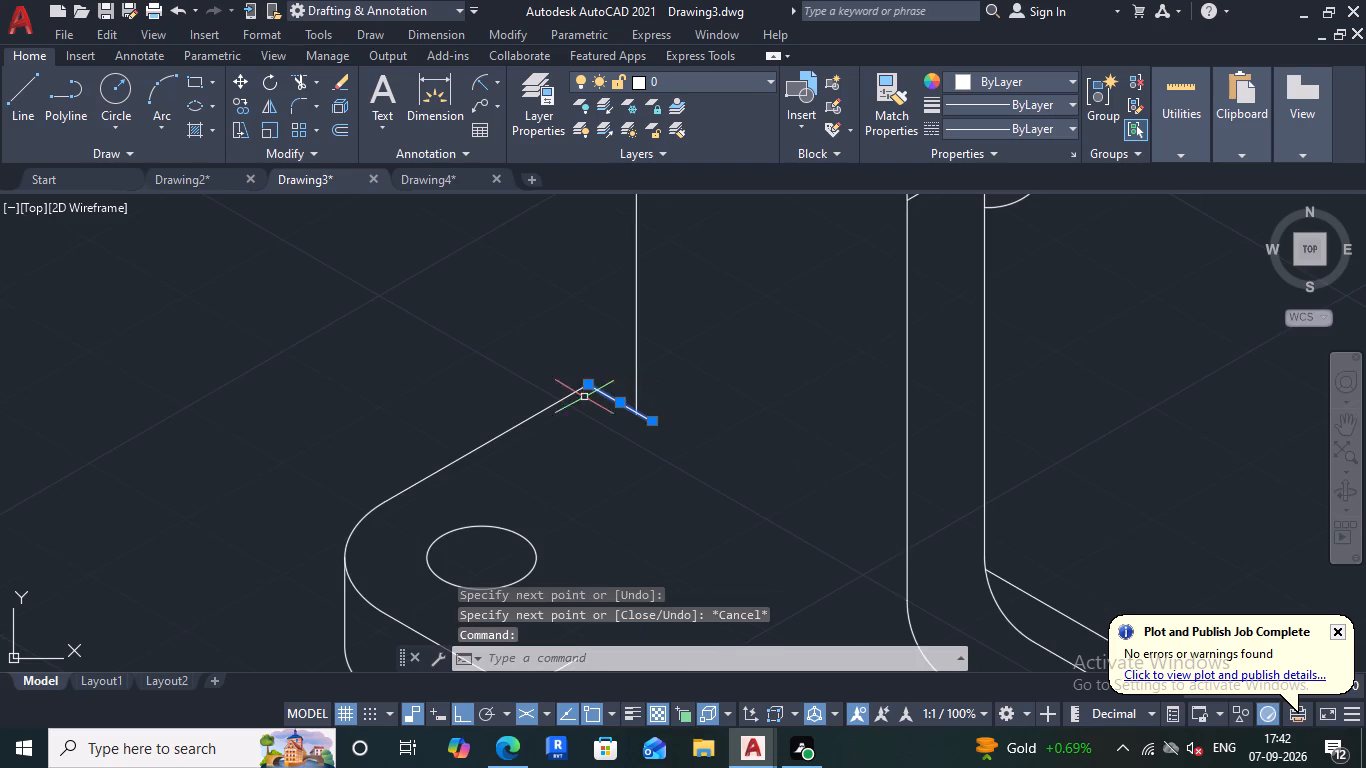
pyautogui.click(244, 104)
pyautogui.scroll(2, 639, 383)
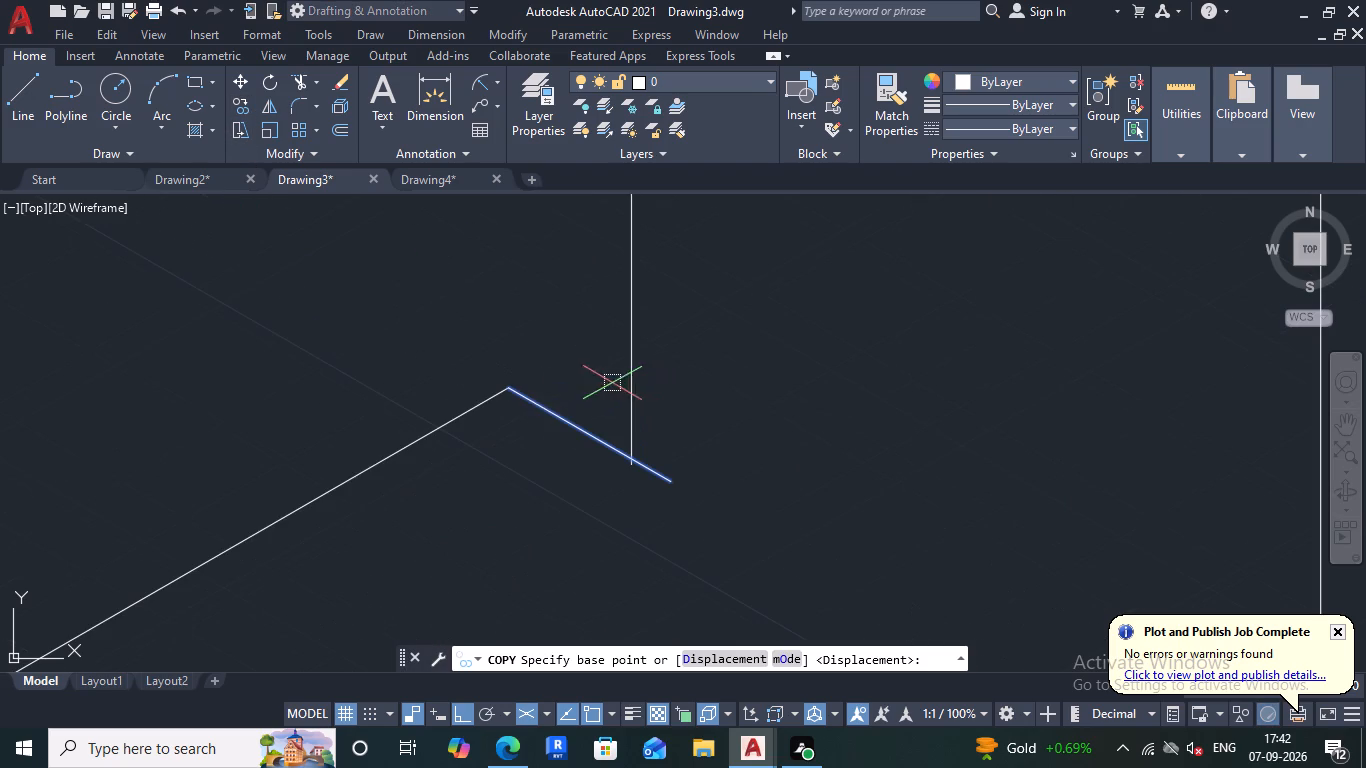
pyautogui.click(503, 389)
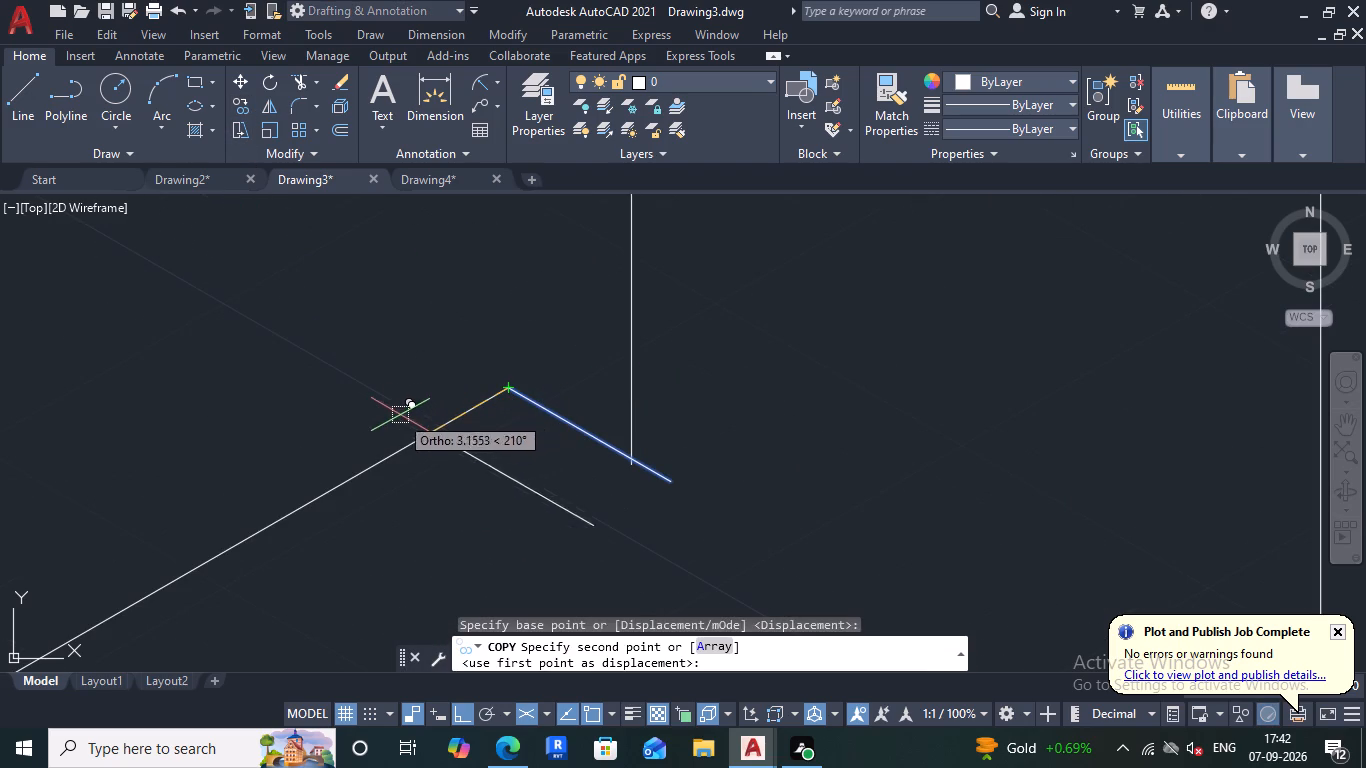
pyautogui.press('8')
pyautogui.press('Return')
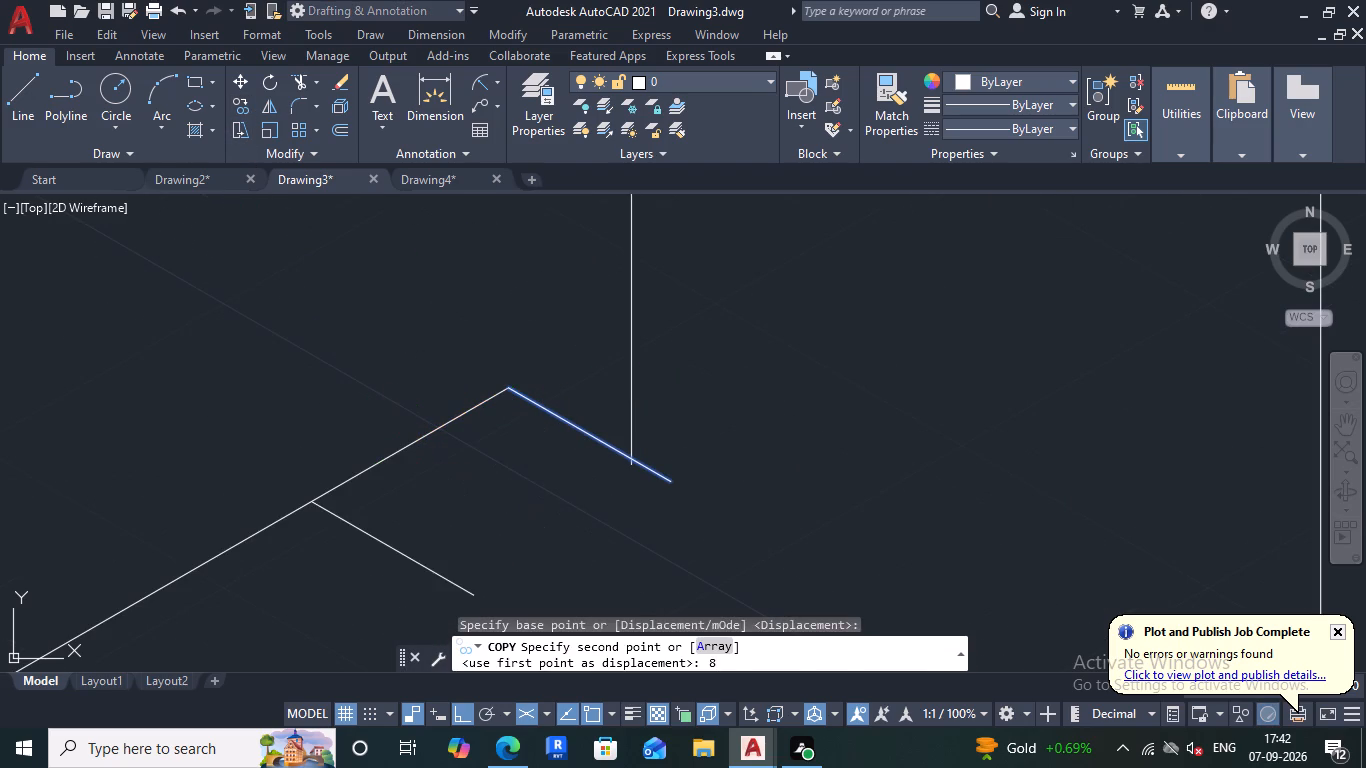
pyautogui.scroll(-2, 404, 452)
pyautogui.scroll(-2, 546, 448)
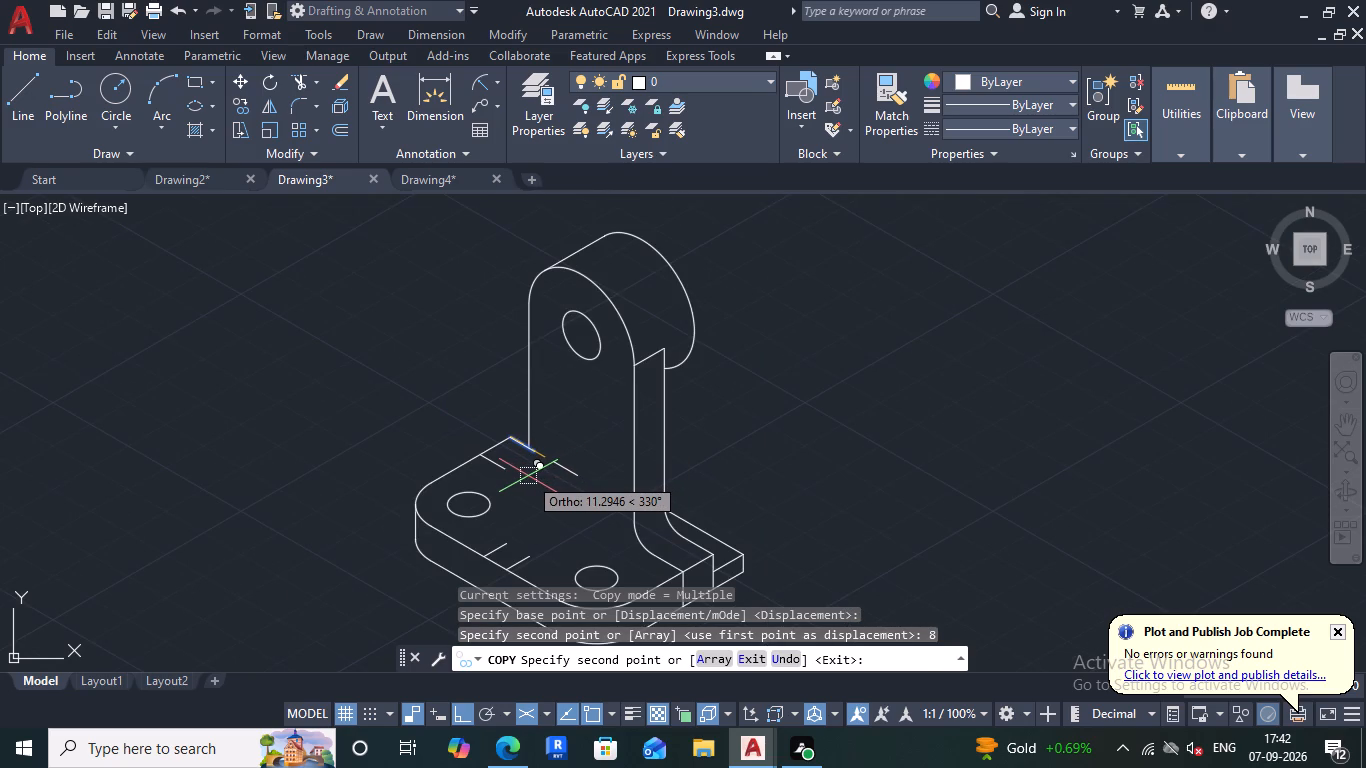
pyautogui.scroll(2, 528, 476)
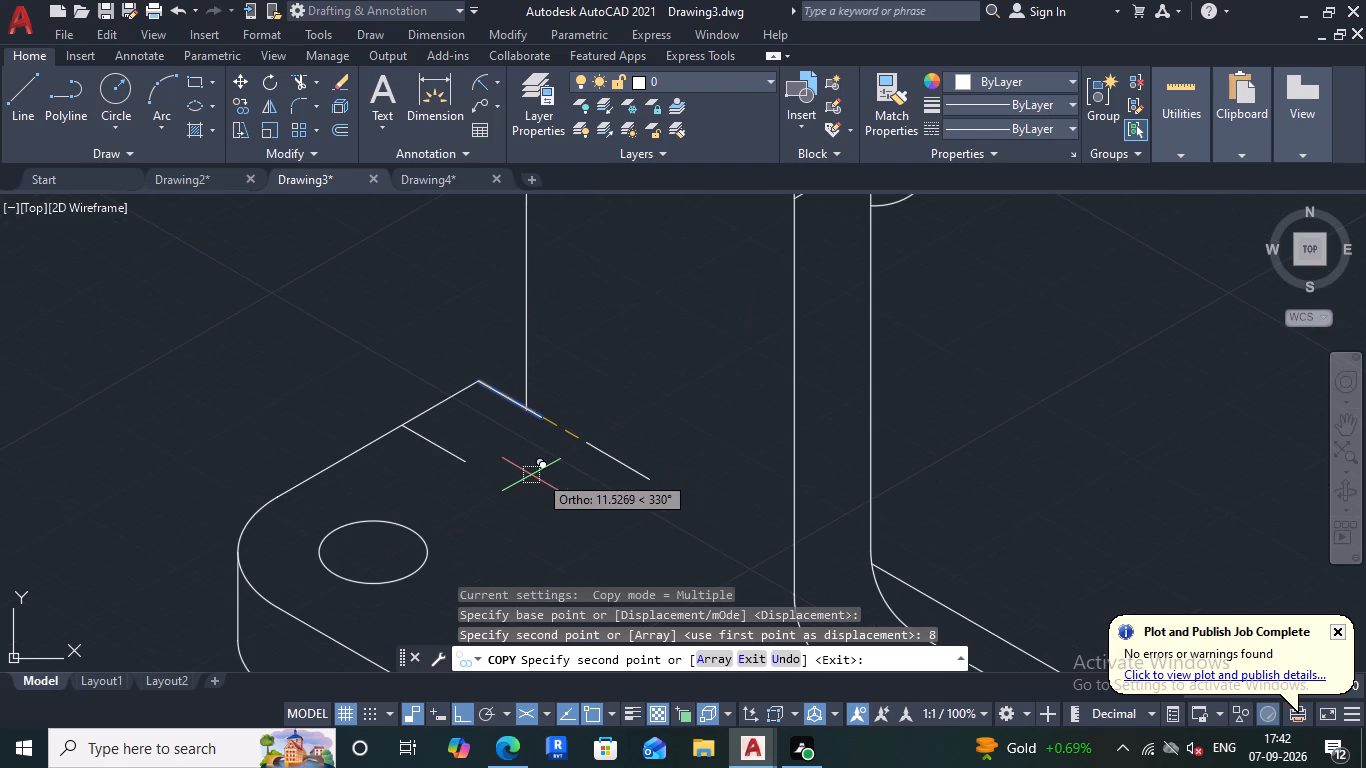
pyautogui.press('Escape')
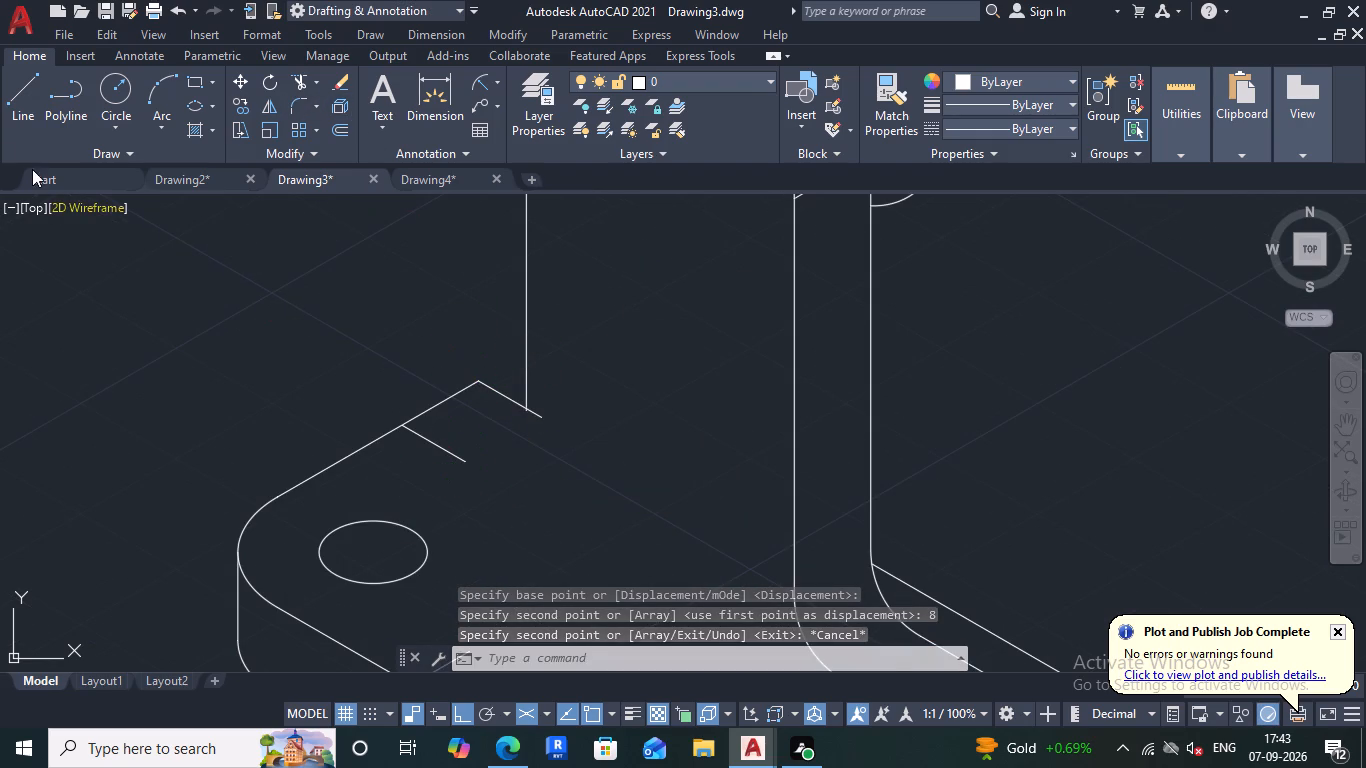
# Extend the copied segment with a line about 18.6 units long in the same isometric direction across the base.
pyautogui.click(17, 108)
pyautogui.click(459, 462)
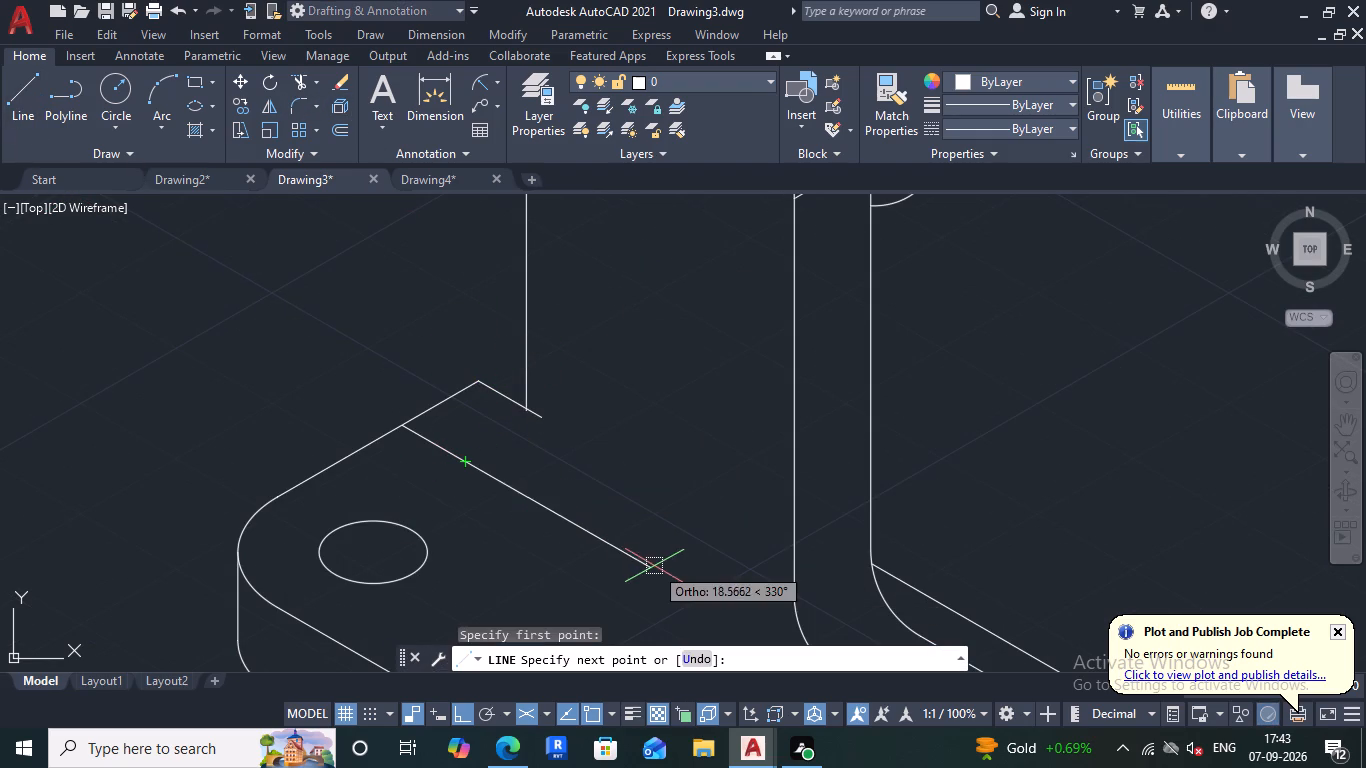
pyautogui.click(655, 566)
pyautogui.press('Escape')
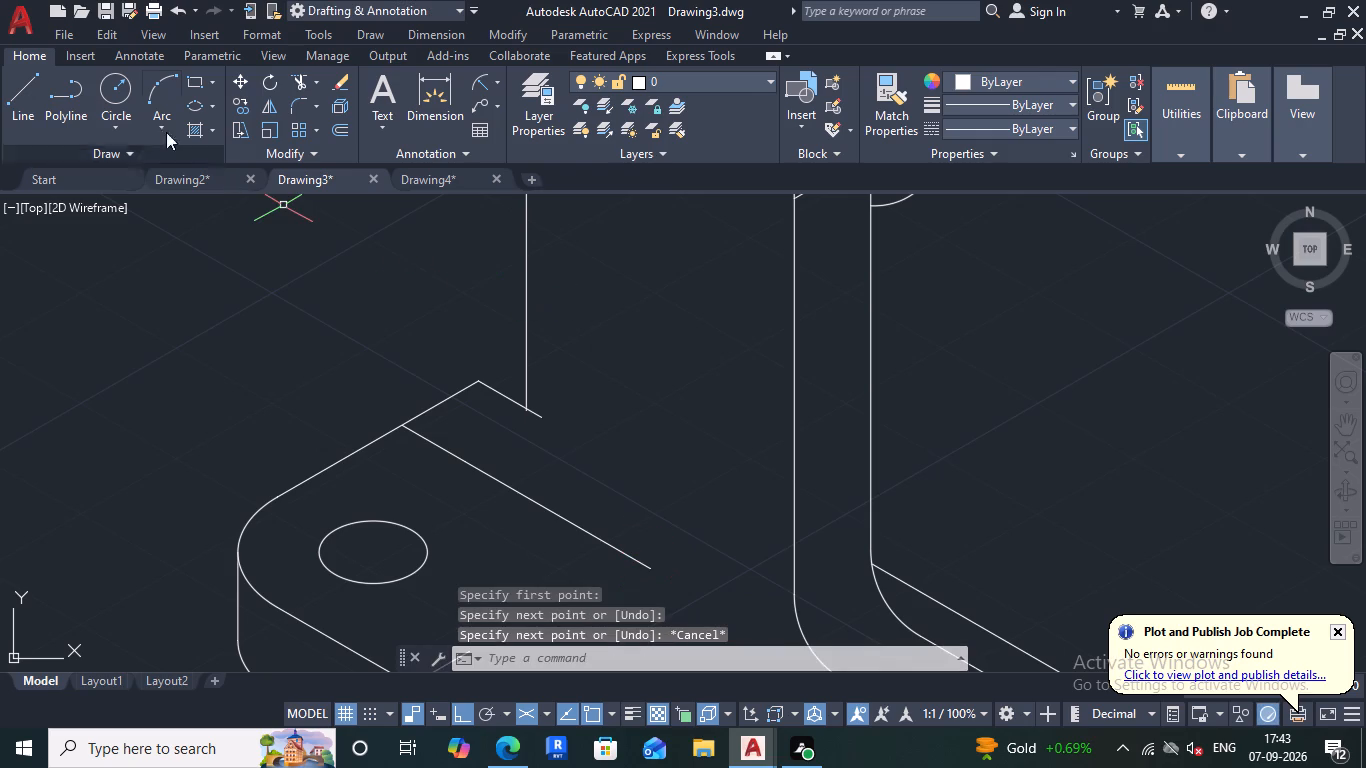
# Draw a vertical line from the lower end of the upright's edge down past the extended line on the base.
pyautogui.click(32, 86)
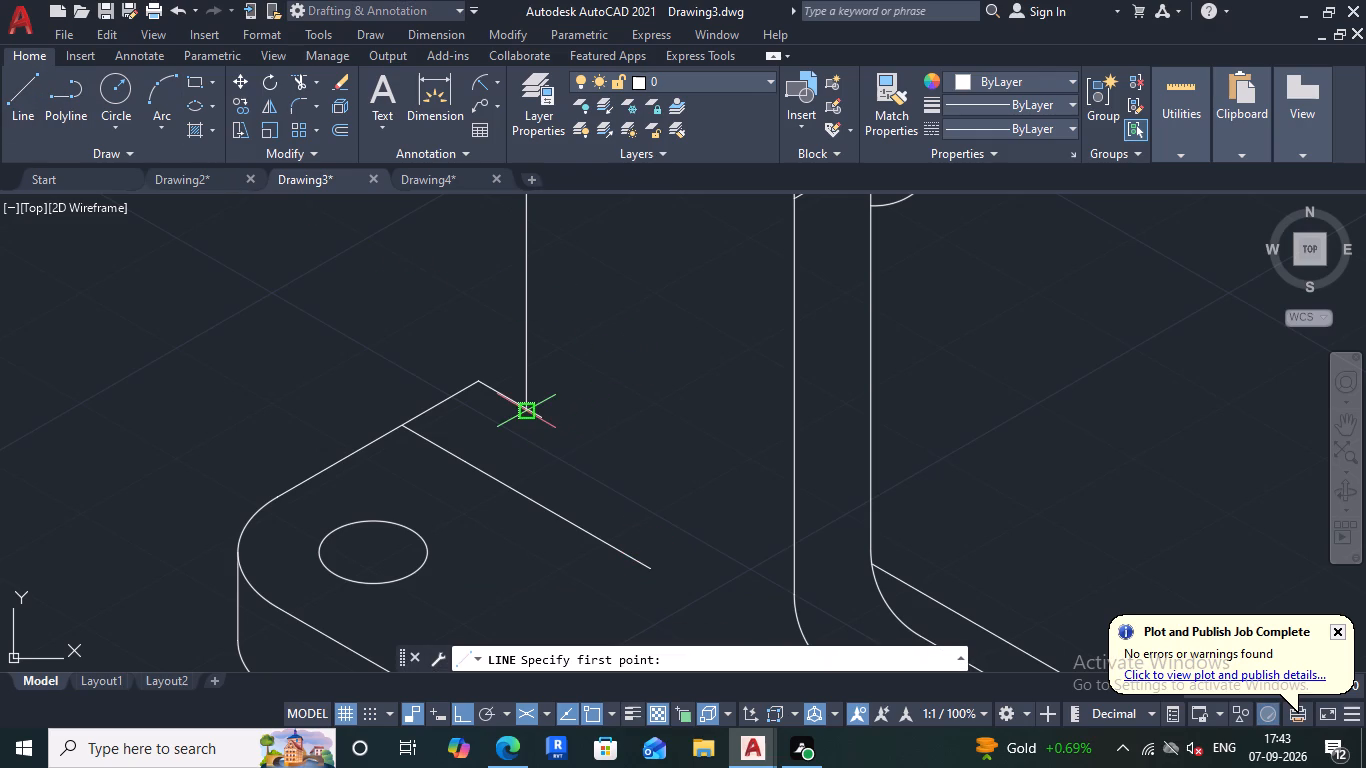
pyautogui.scroll(4, 558, 432)
pyautogui.click(345, 286)
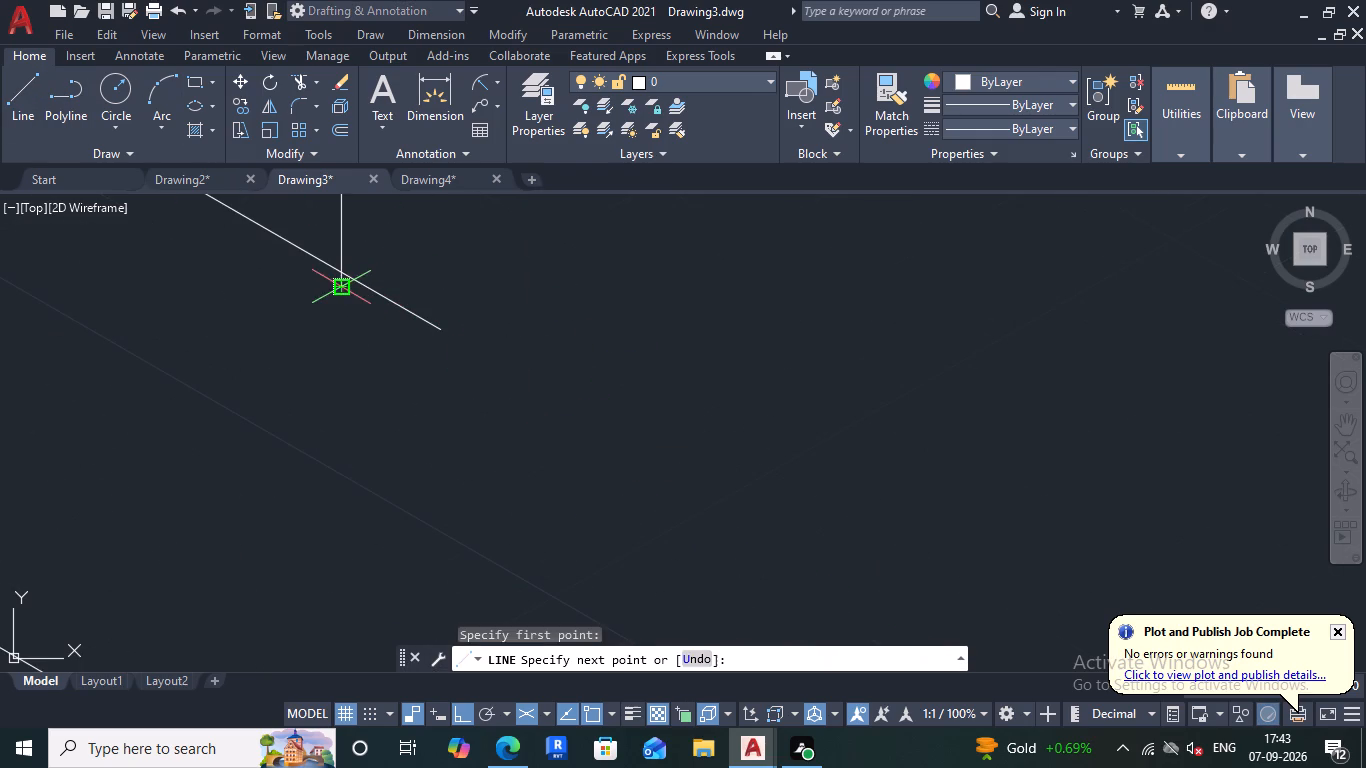
pyautogui.scroll(-1, 357, 502)
pyautogui.scroll(1, 357, 501)
pyautogui.scroll(-1, 353, 498)
pyautogui.press('F5')
pyautogui.scroll(-4, 313, 553)
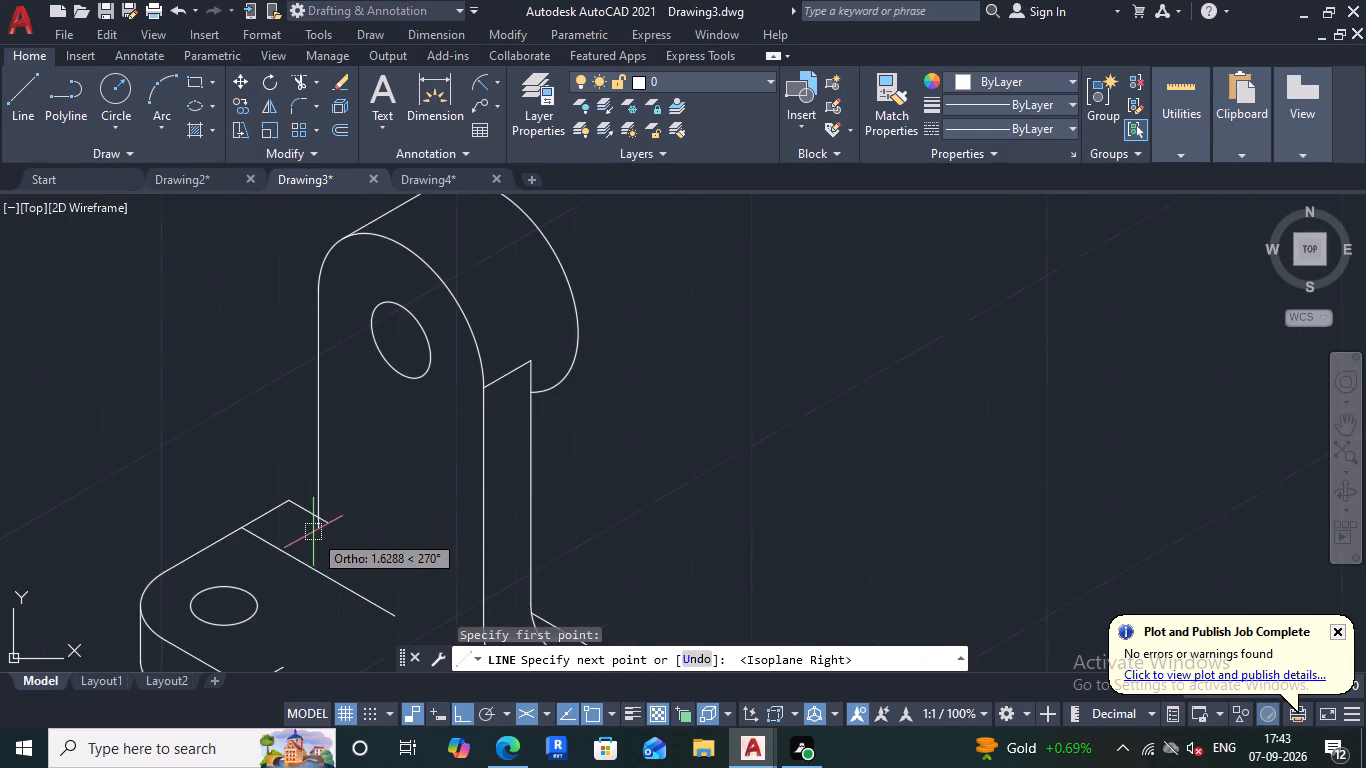
pyautogui.scroll(2, 274, 624)
pyautogui.click(312, 624)
pyautogui.press('Escape')
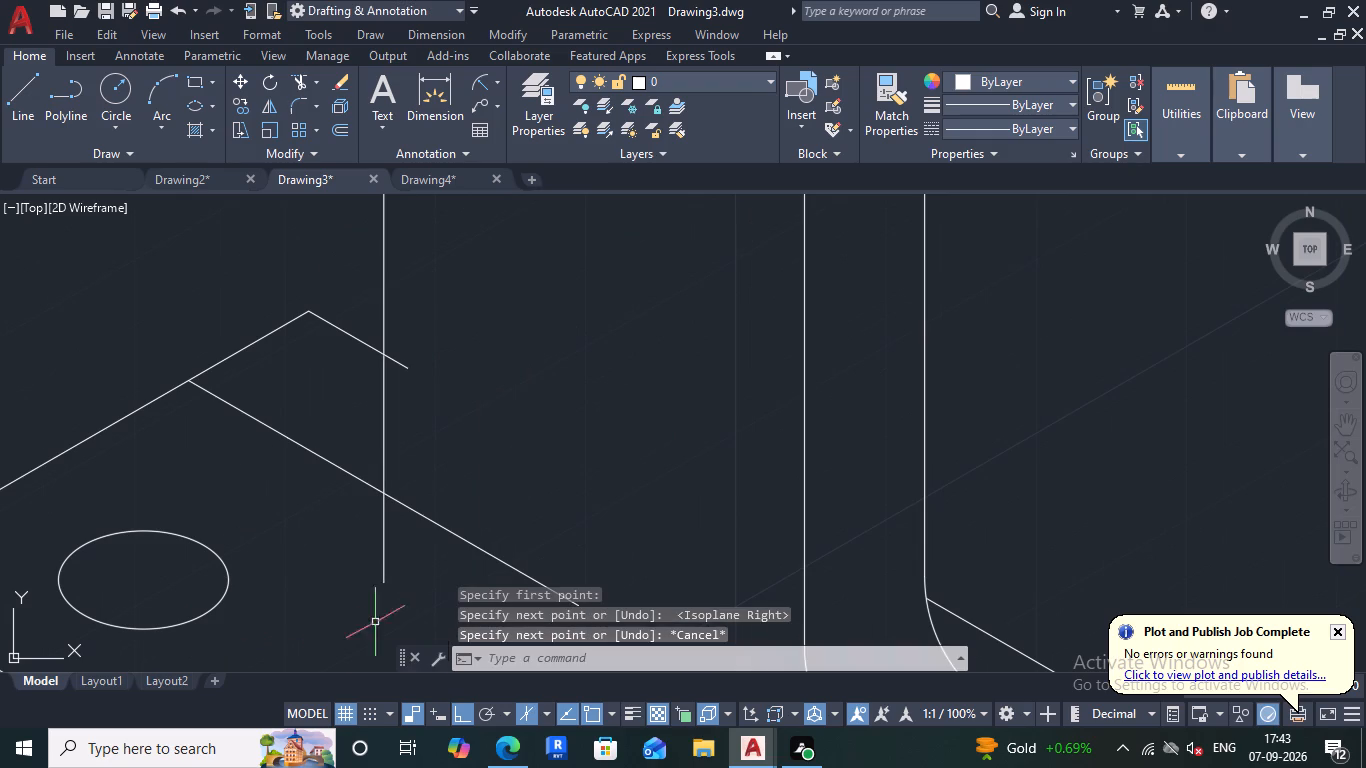
# Trim the overshooting line ends around the upright's lower corner so both base lines stop at the vertical edge.
pyautogui.click(297, 83)
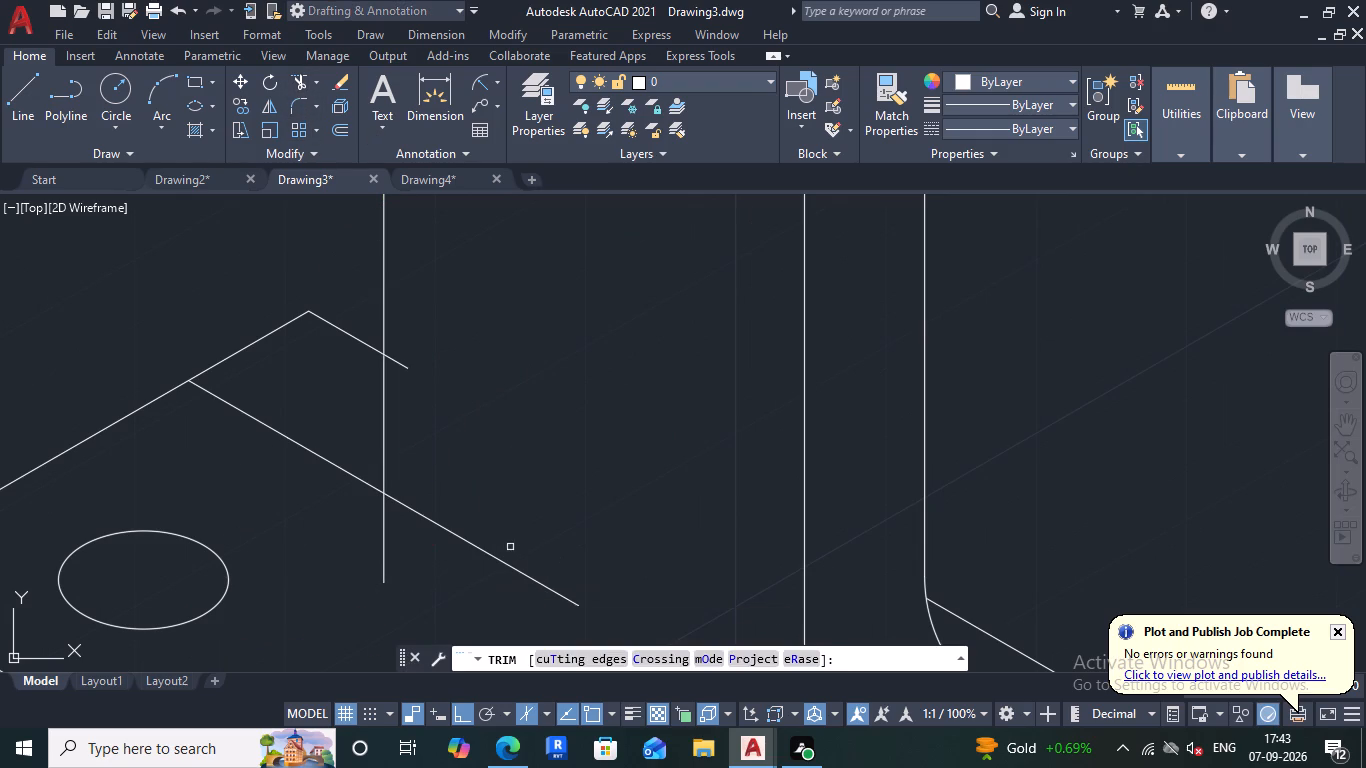
pyautogui.moveTo(503, 543); pyautogui.dragTo(466, 552)
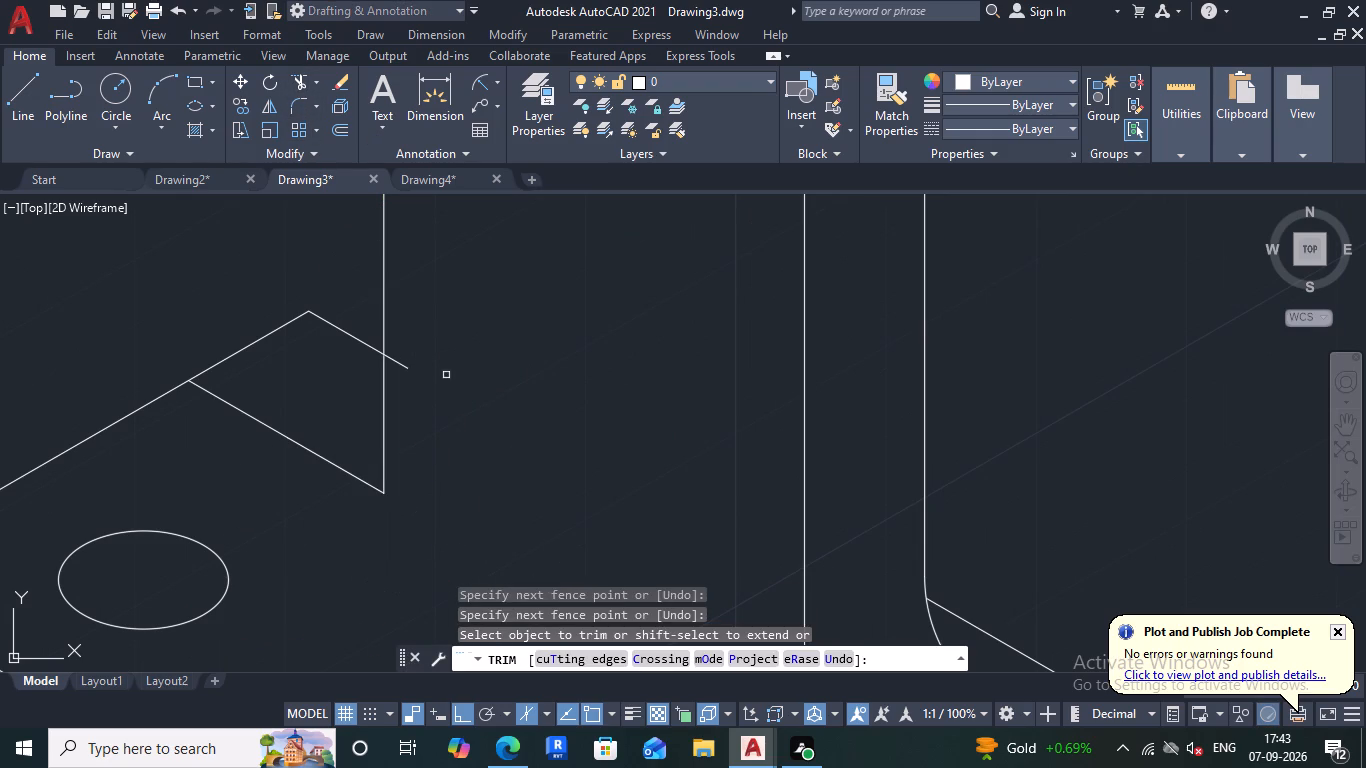
pyautogui.scroll(-2, 492, 382)
pyautogui.scroll(3, 459, 378)
pyautogui.moveTo(439, 334); pyautogui.dragTo(442, 353)
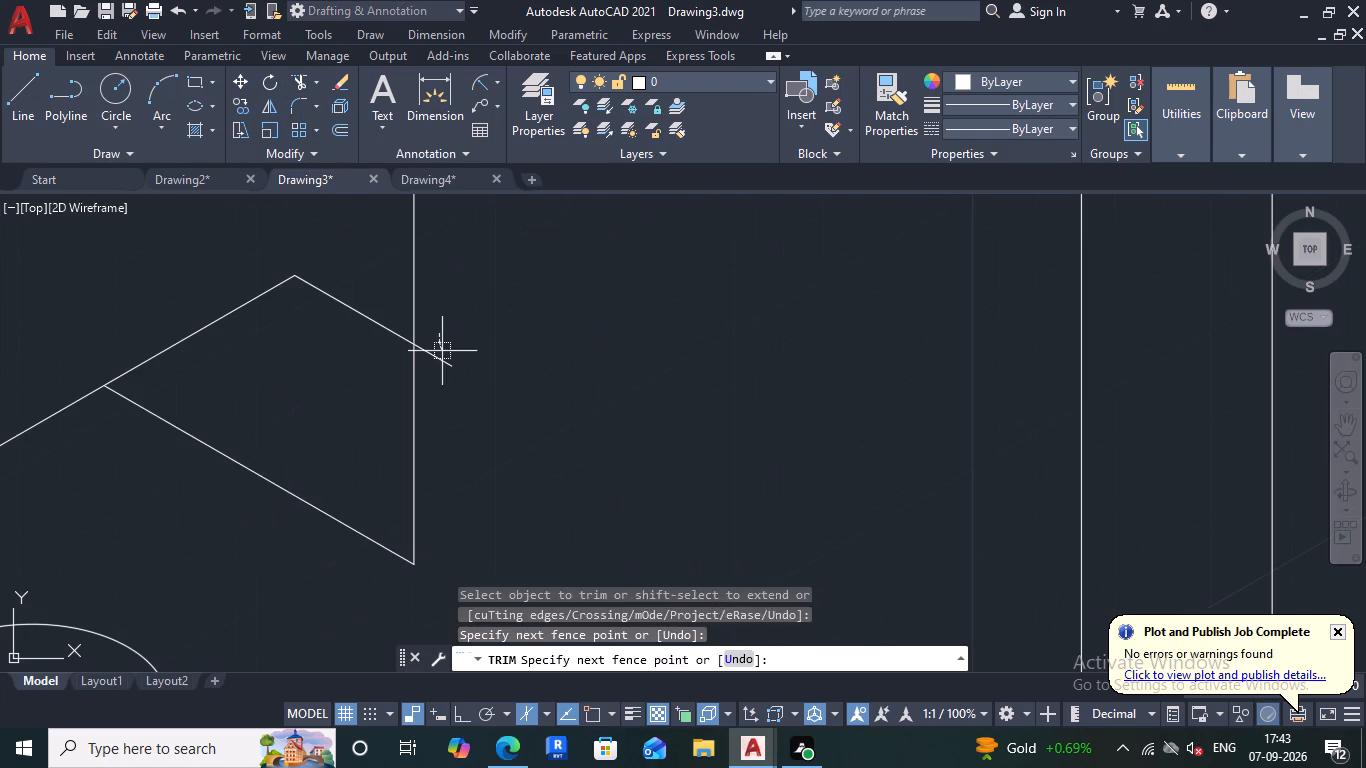
pyautogui.moveTo(442, 353); pyautogui.dragTo(457, 378)
pyautogui.scroll(-2, 567, 459)
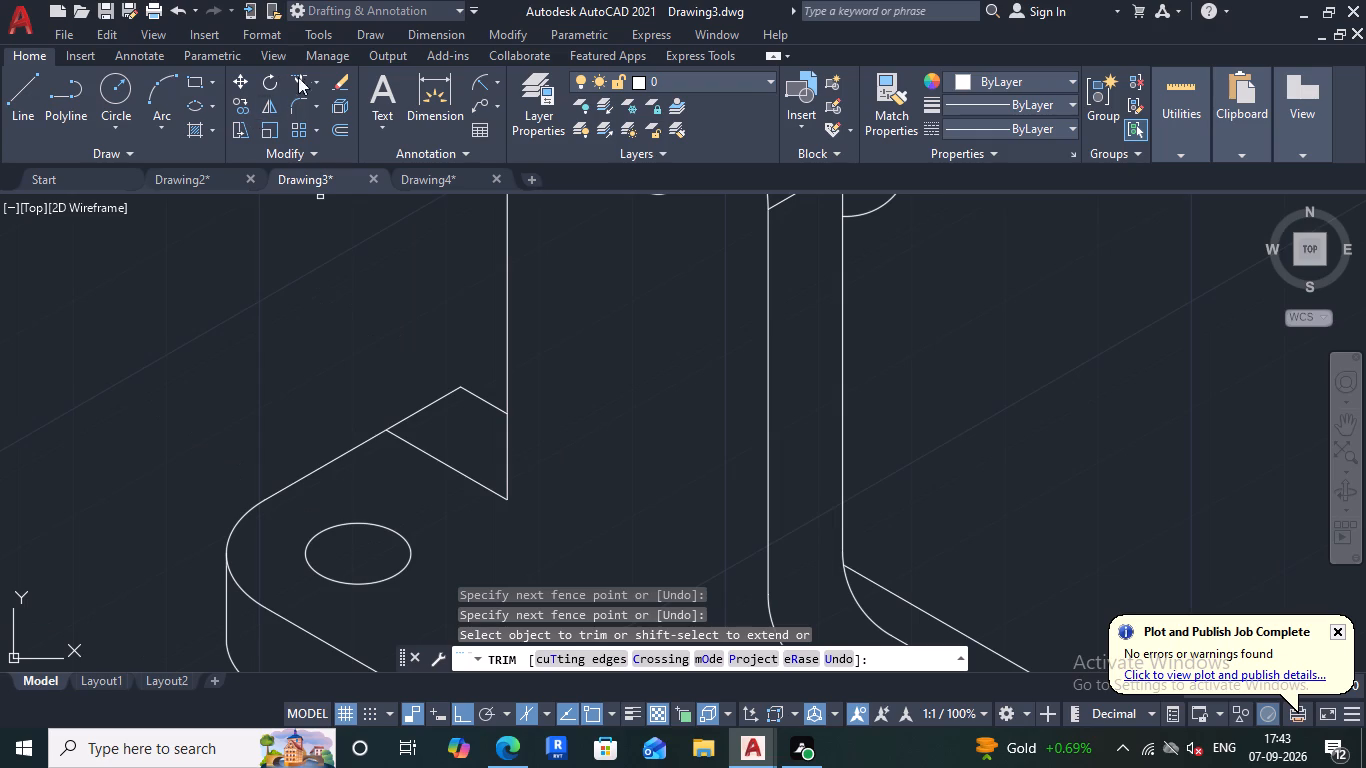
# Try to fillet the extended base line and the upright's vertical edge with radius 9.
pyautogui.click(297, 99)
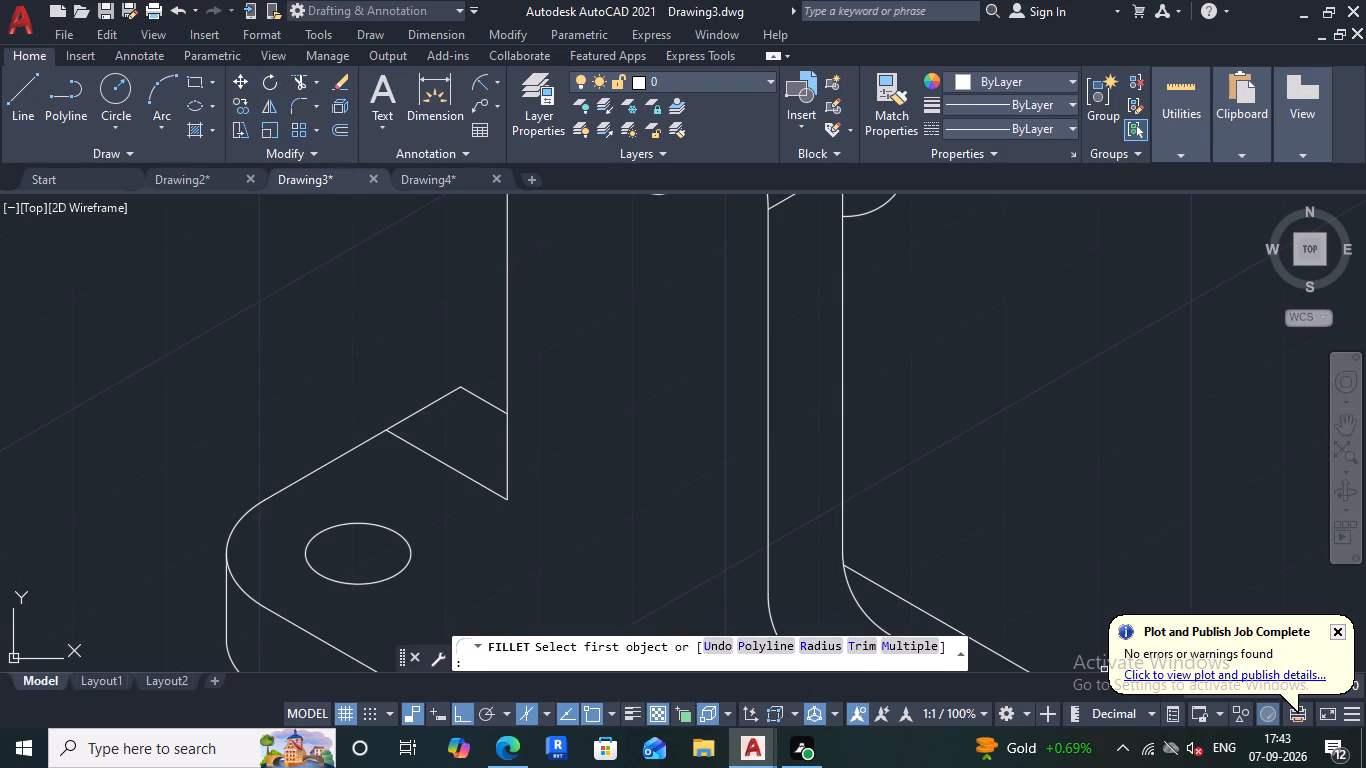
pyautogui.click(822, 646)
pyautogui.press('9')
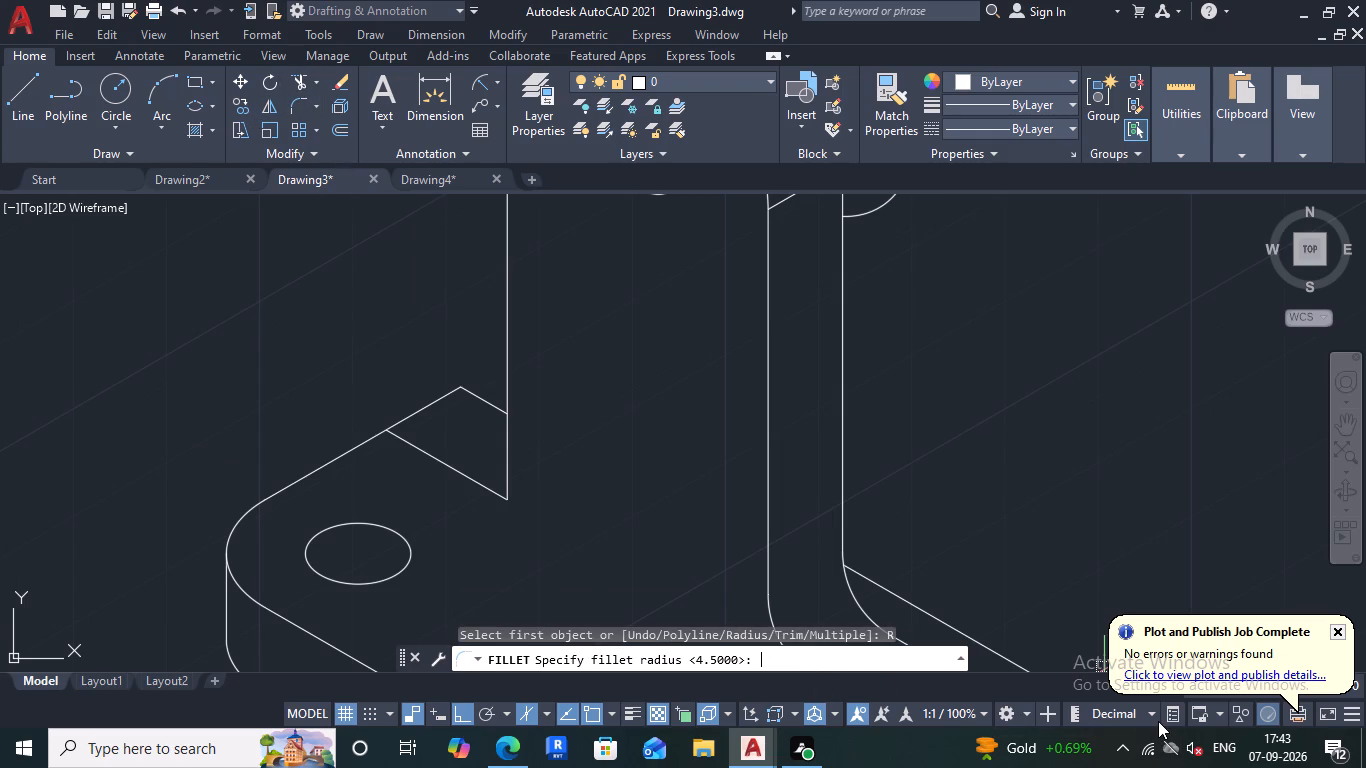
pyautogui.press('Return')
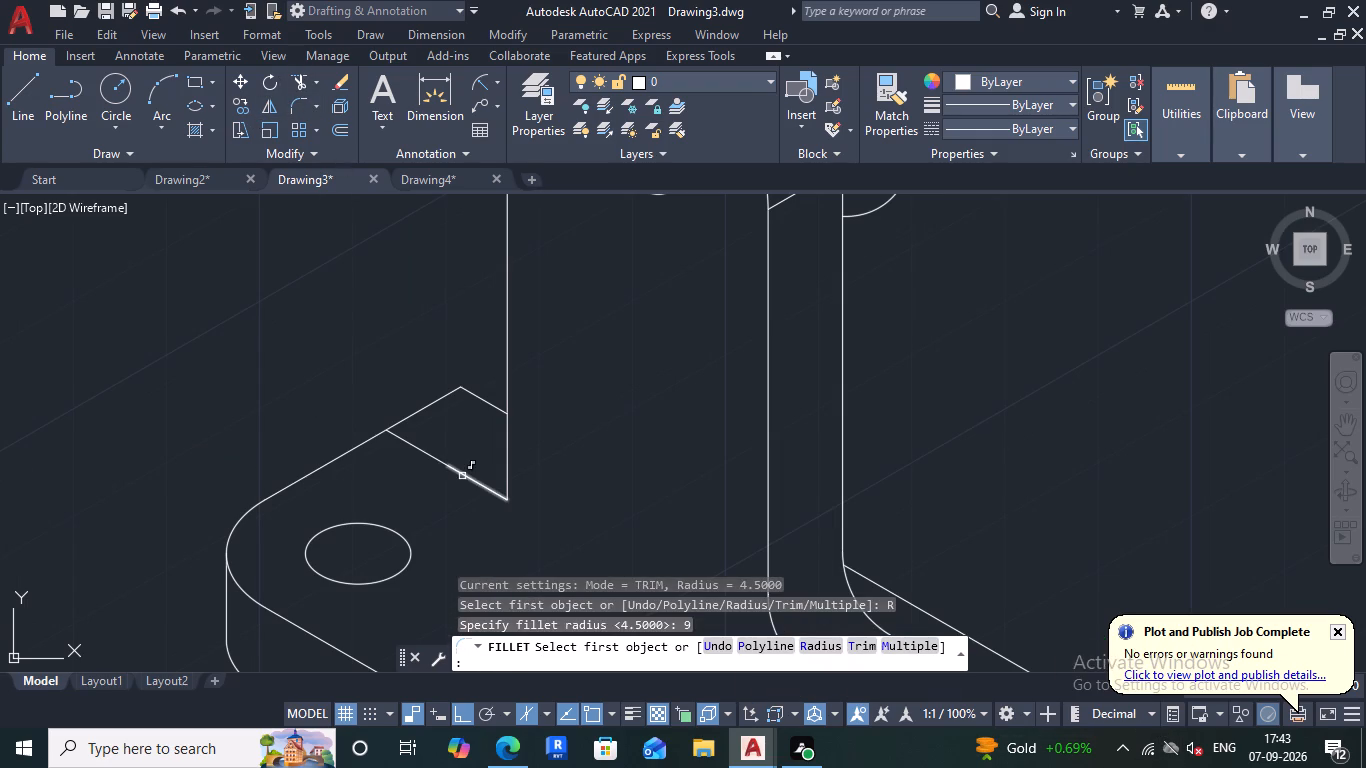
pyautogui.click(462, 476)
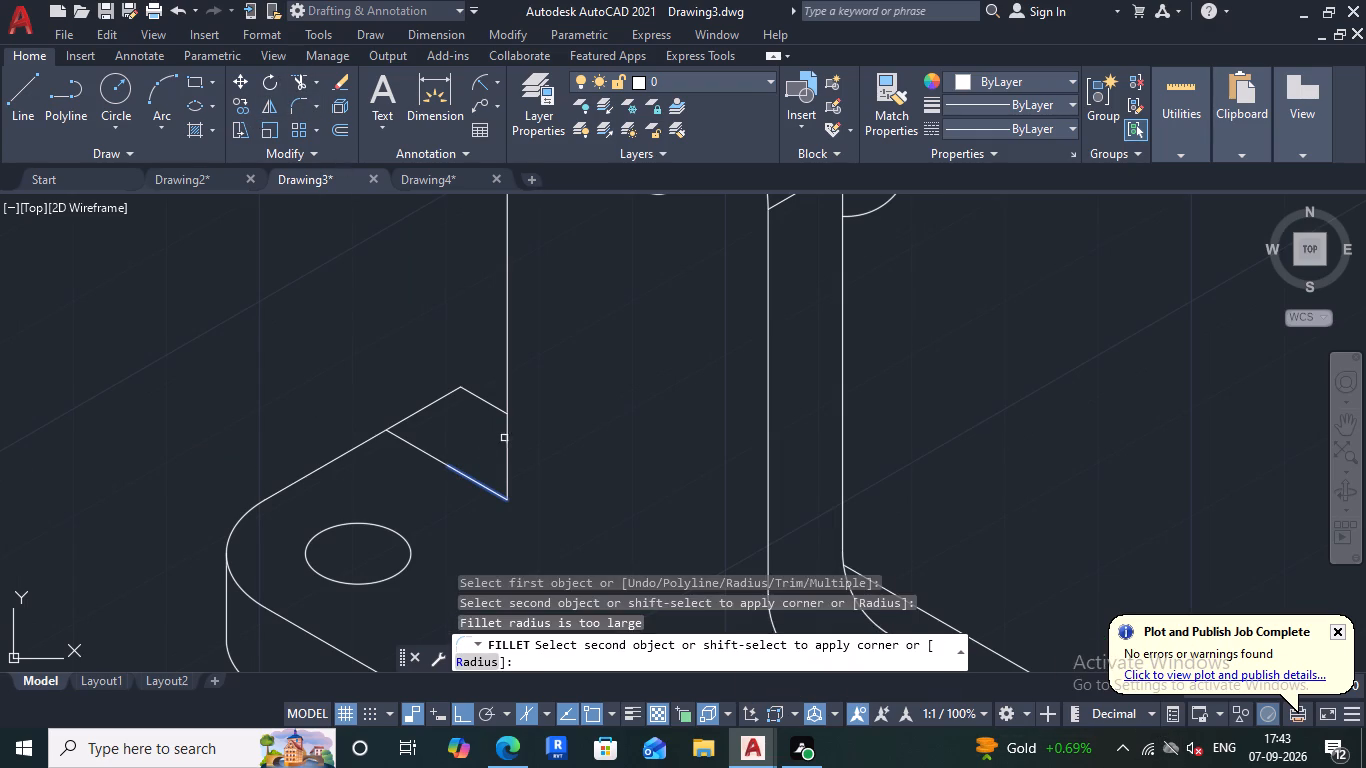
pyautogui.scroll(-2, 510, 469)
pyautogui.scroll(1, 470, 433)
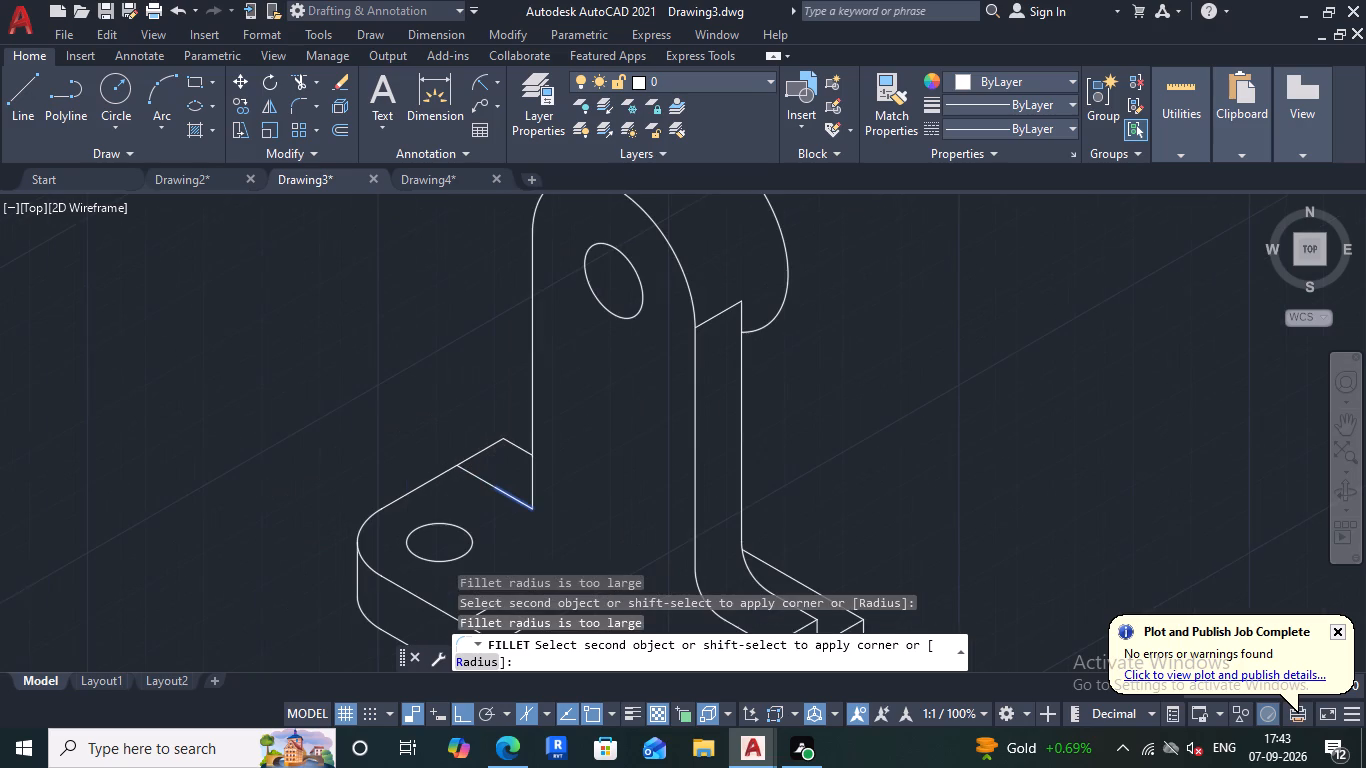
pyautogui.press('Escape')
# Draw a line in the isometric left plane from the front corner below the upright's curved edge to the base's far top edge.
pyautogui.scroll(-2, 518, 471)
pyautogui.scroll(2, 573, 506)
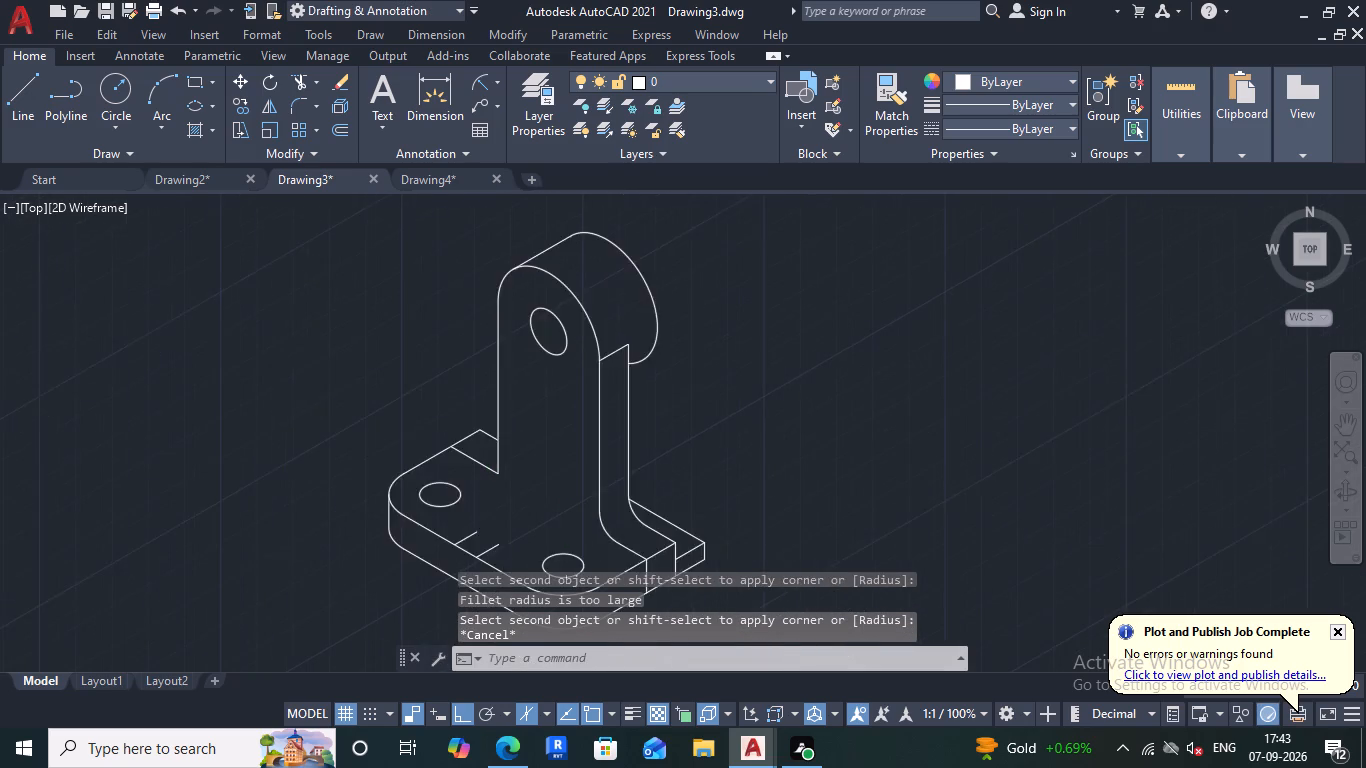
pyautogui.click(19, 98)
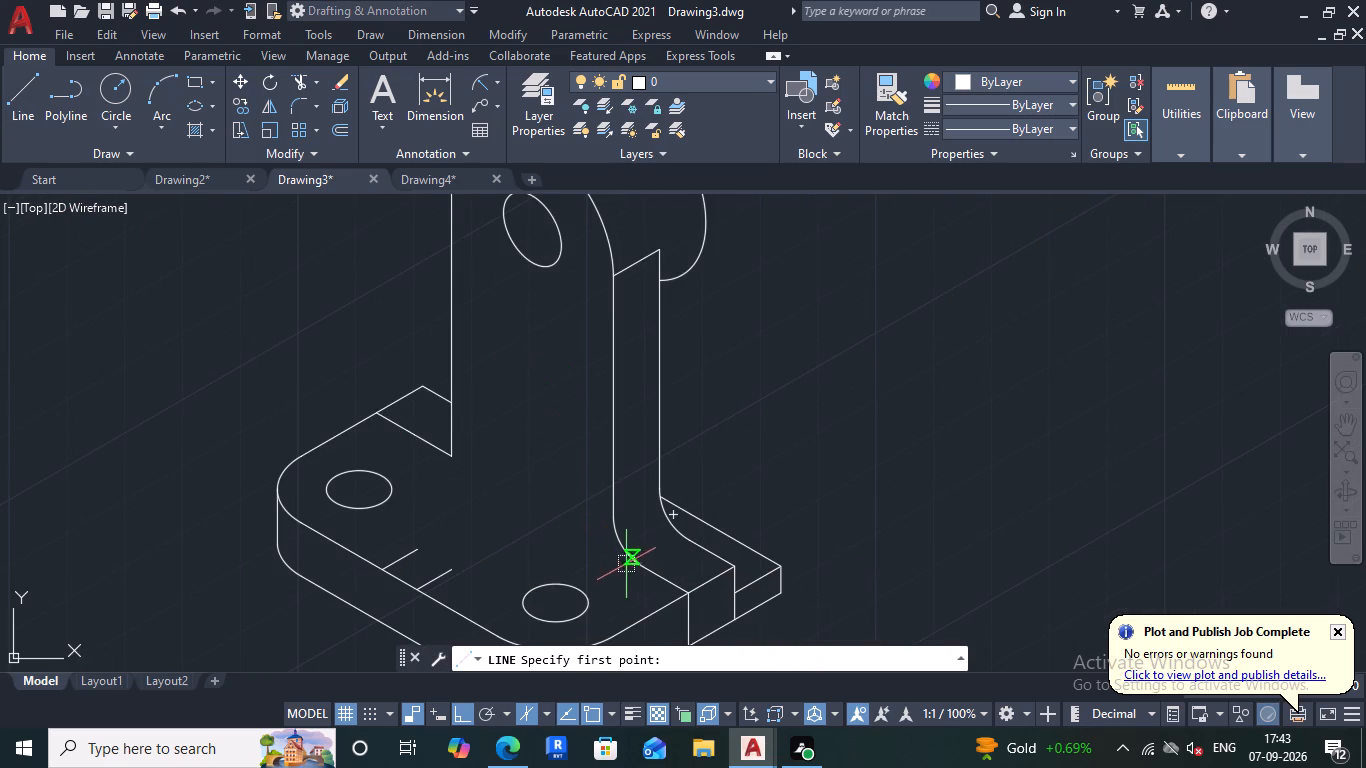
pyautogui.scroll(3, 690, 595)
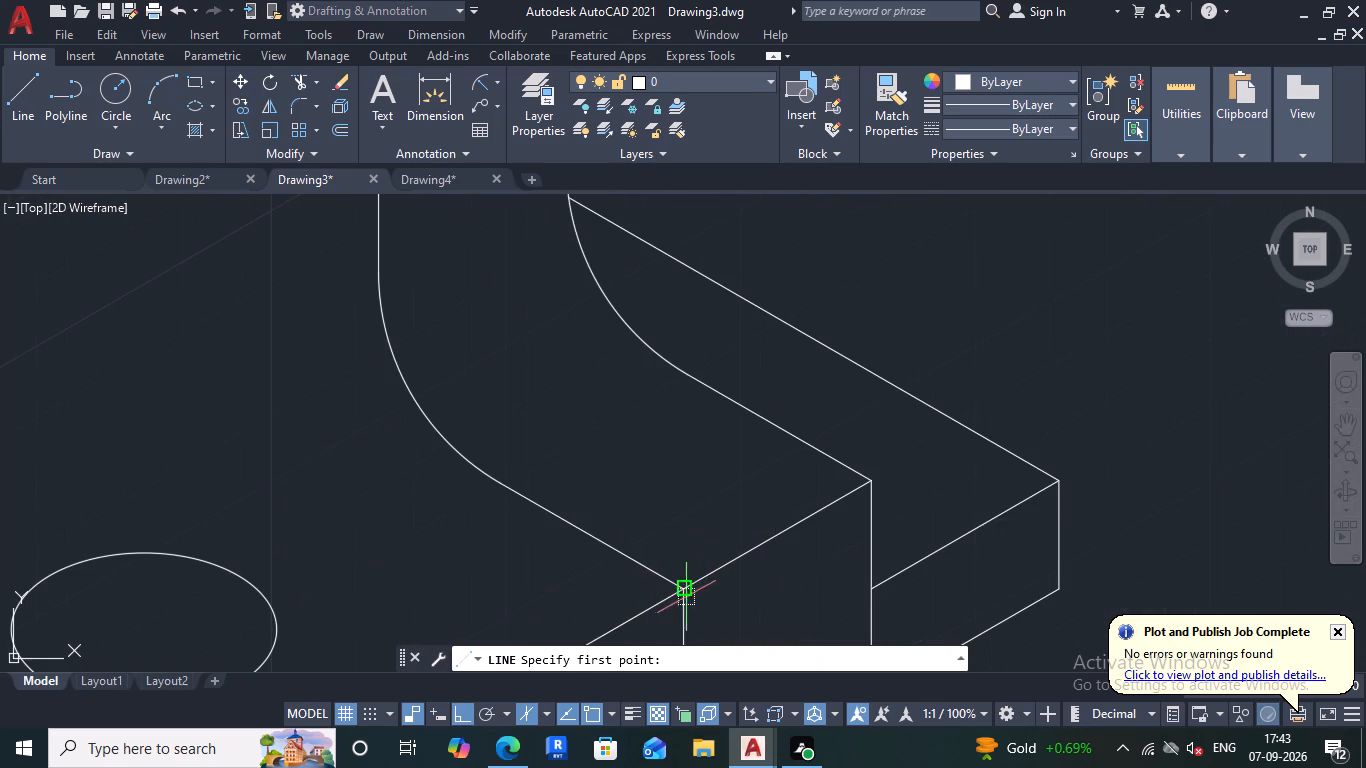
pyautogui.click(677, 592)
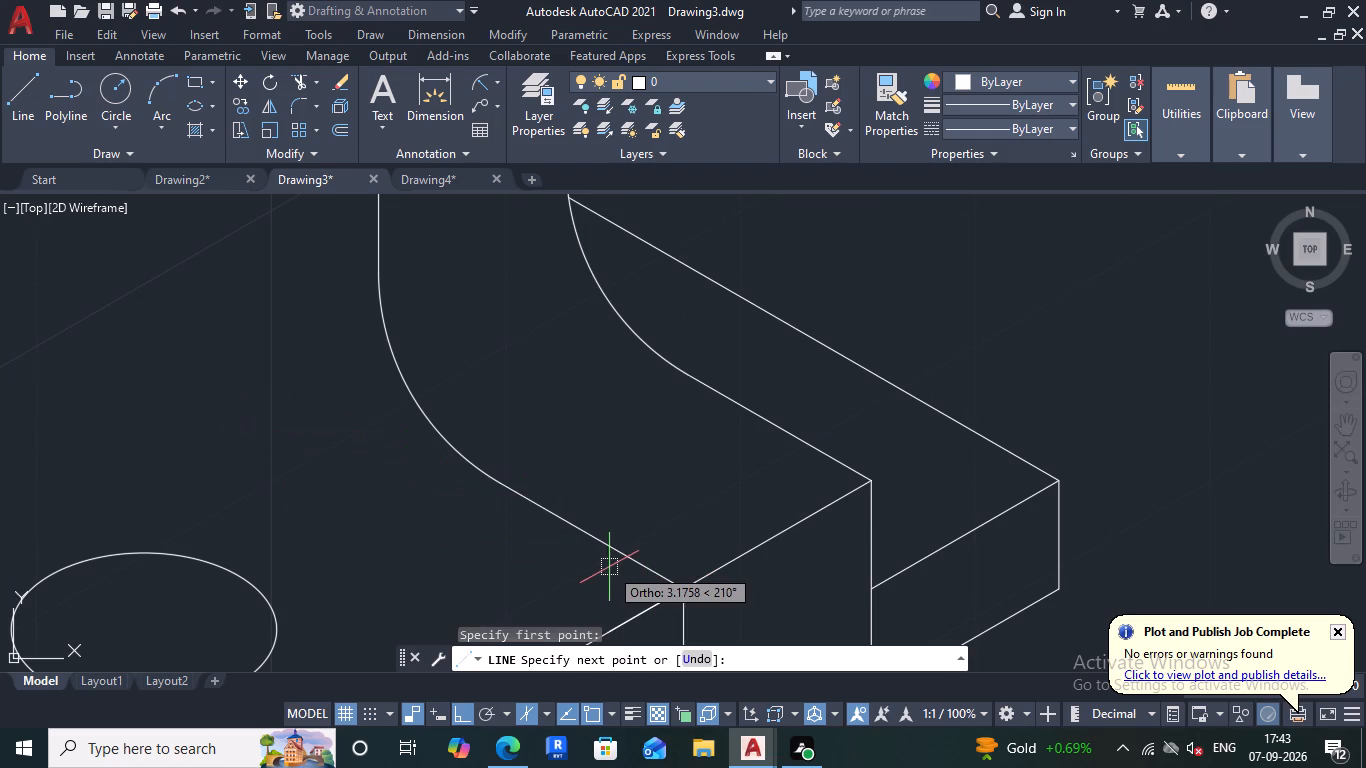
pyautogui.press('F5')
pyautogui.scroll(-3, 334, 470)
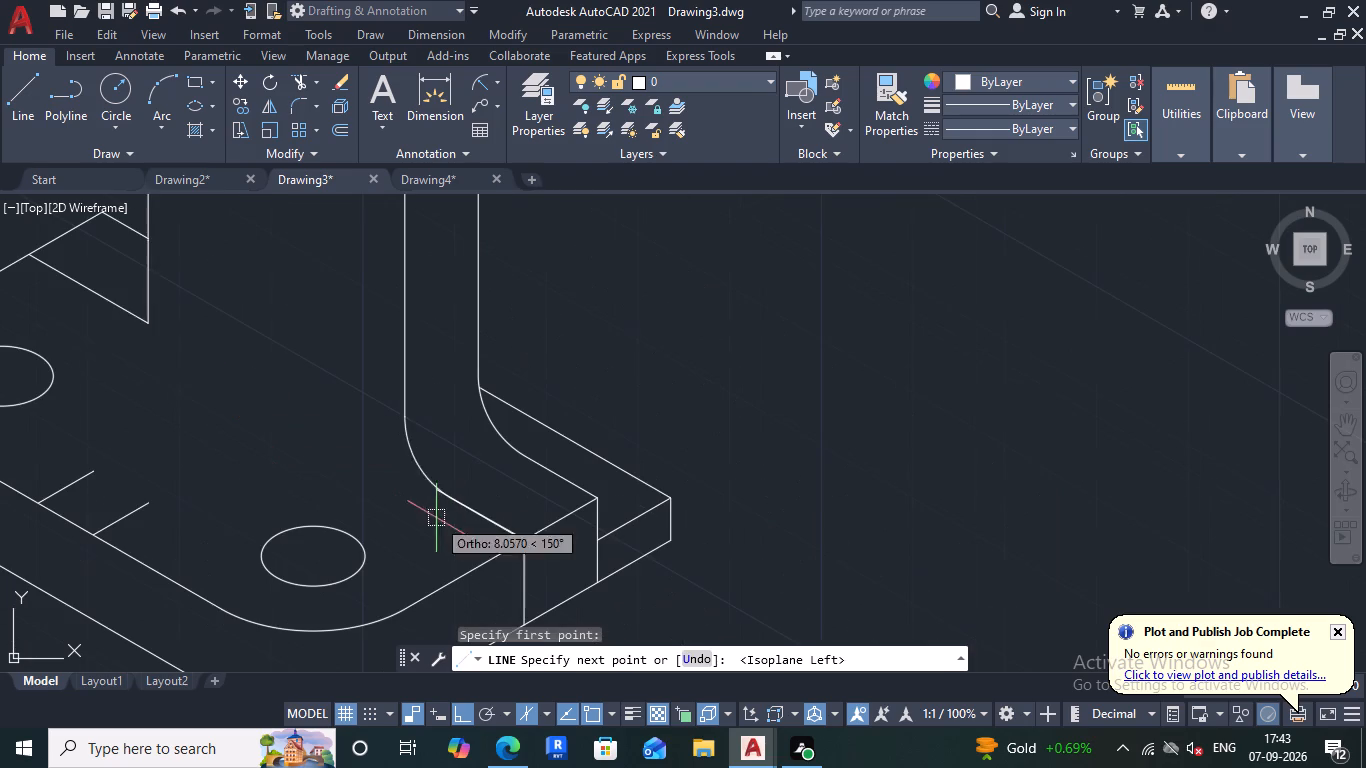
pyautogui.scroll(2, 26, 257)
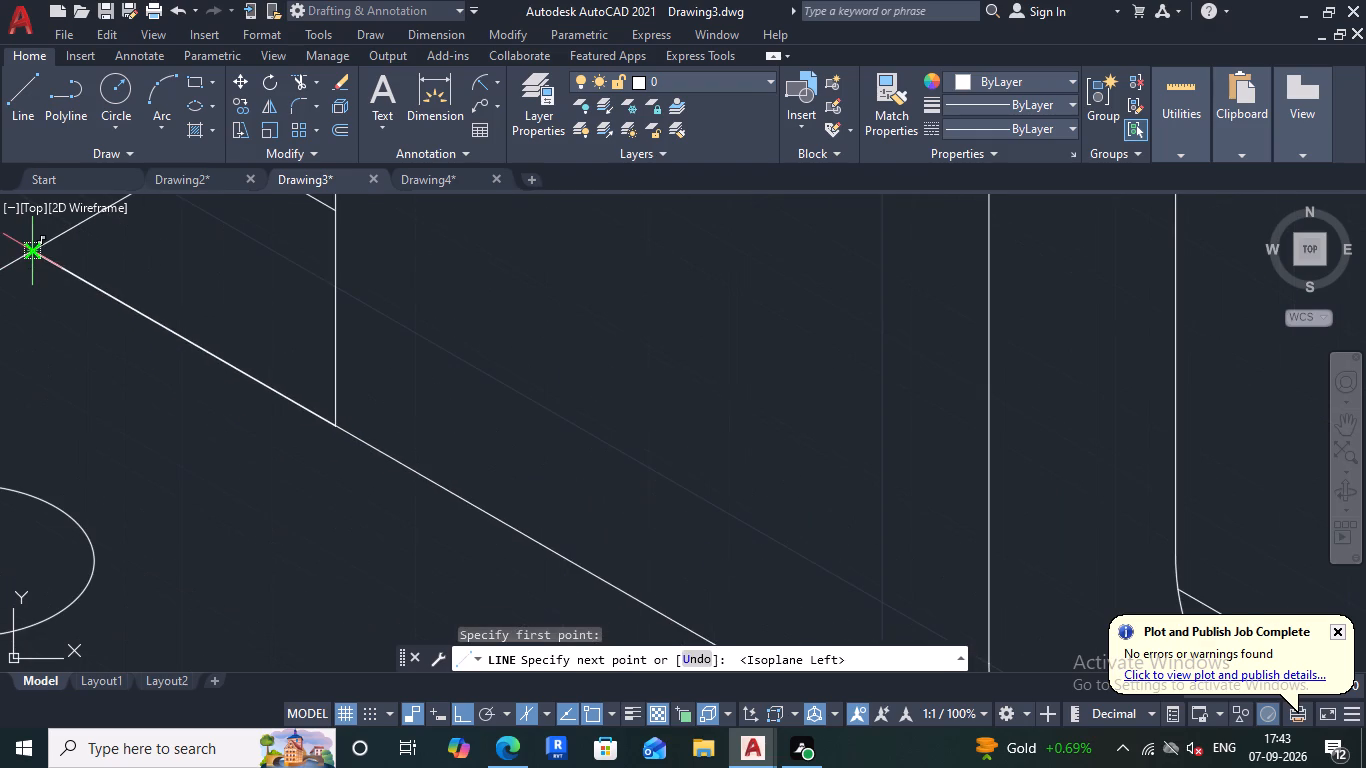
pyautogui.click(29, 252)
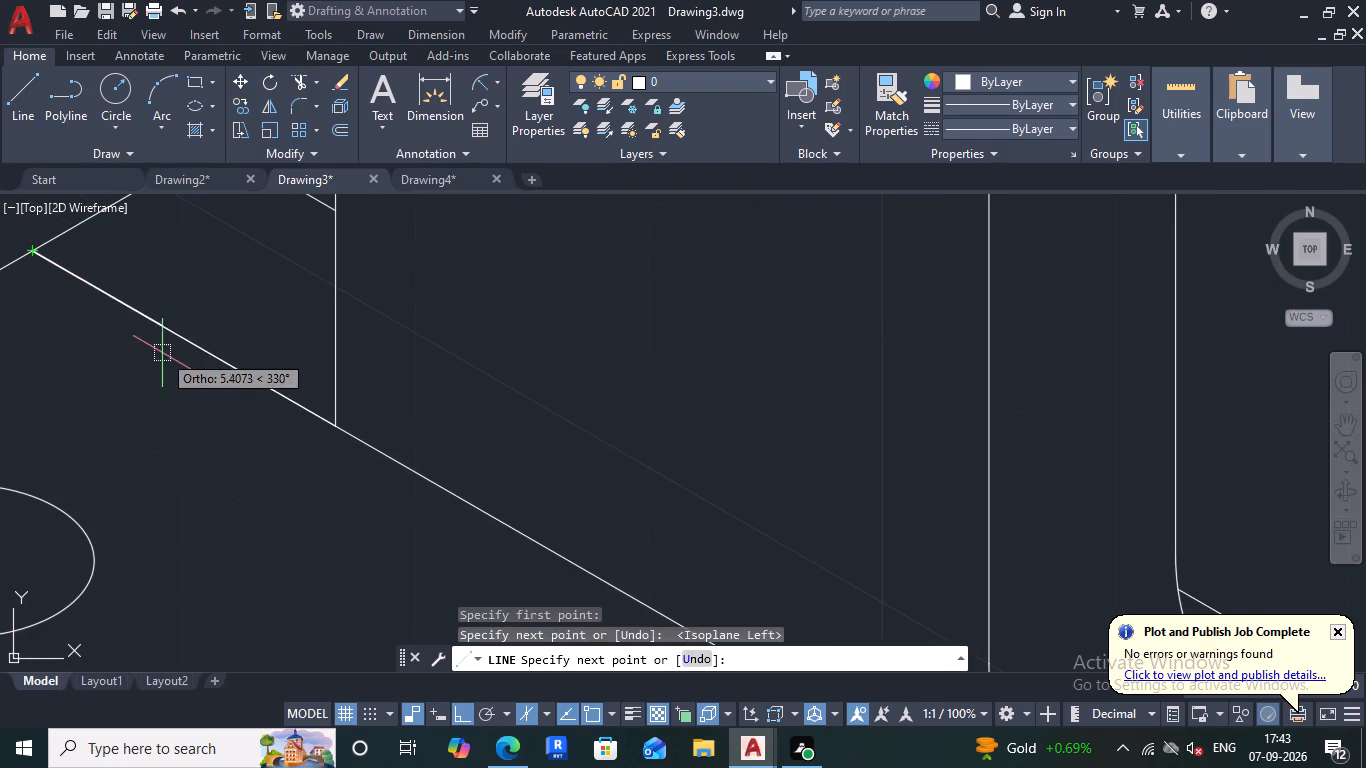
pyautogui.press('Escape')
# Draw a 4-unit vertical line down from the base's rear corner and continue it 8 units in the 30° isometric direction.
pyautogui.scroll(-3, 306, 419)
pyautogui.scroll(-2, 374, 375)
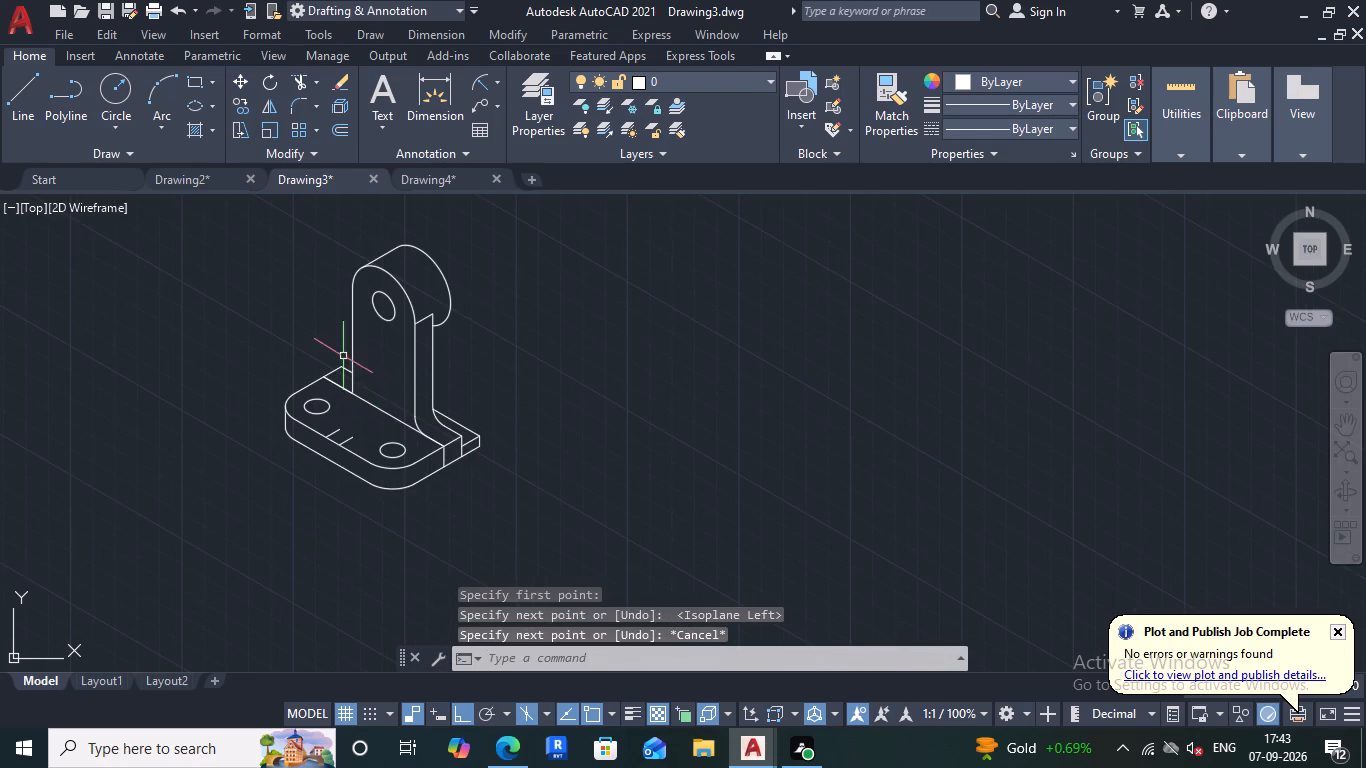
pyautogui.scroll(2, 343, 356)
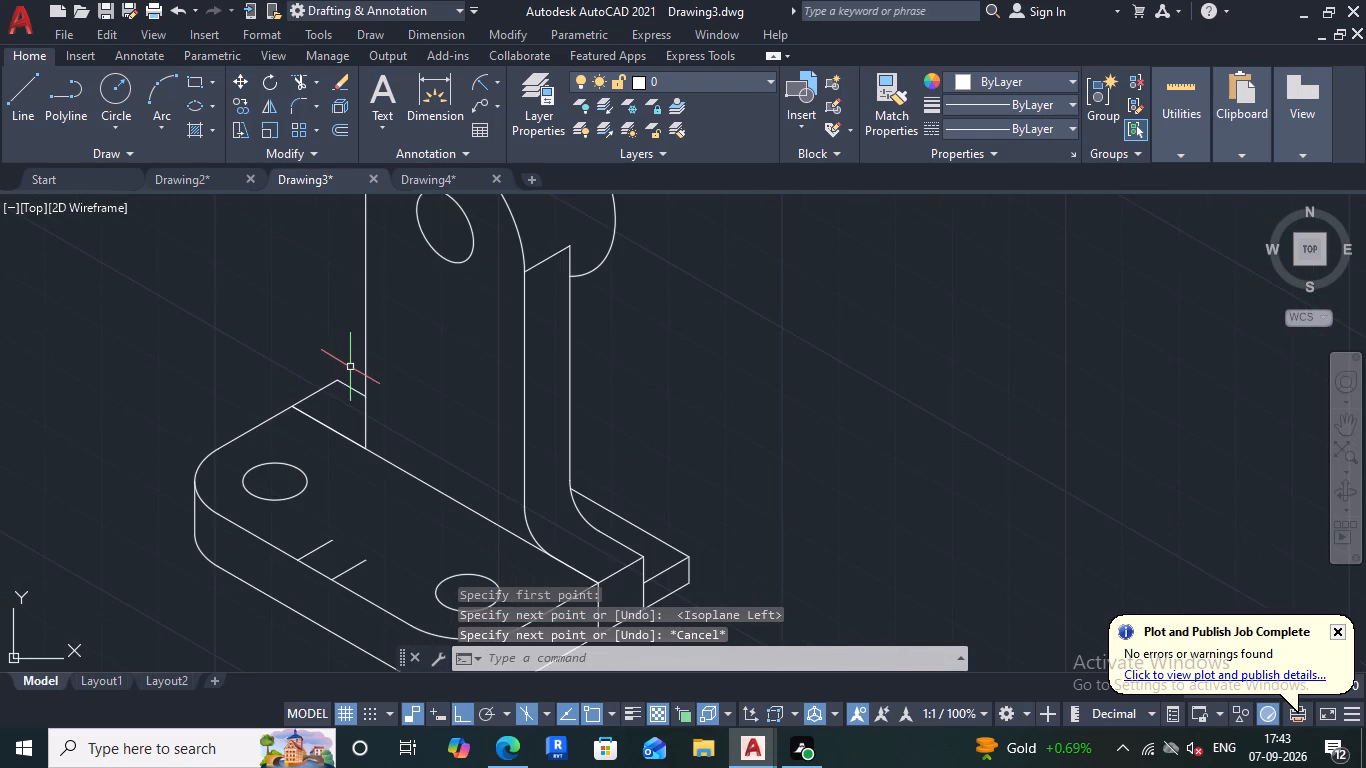
pyautogui.scroll(1, 348, 365)
pyautogui.click(25, 82)
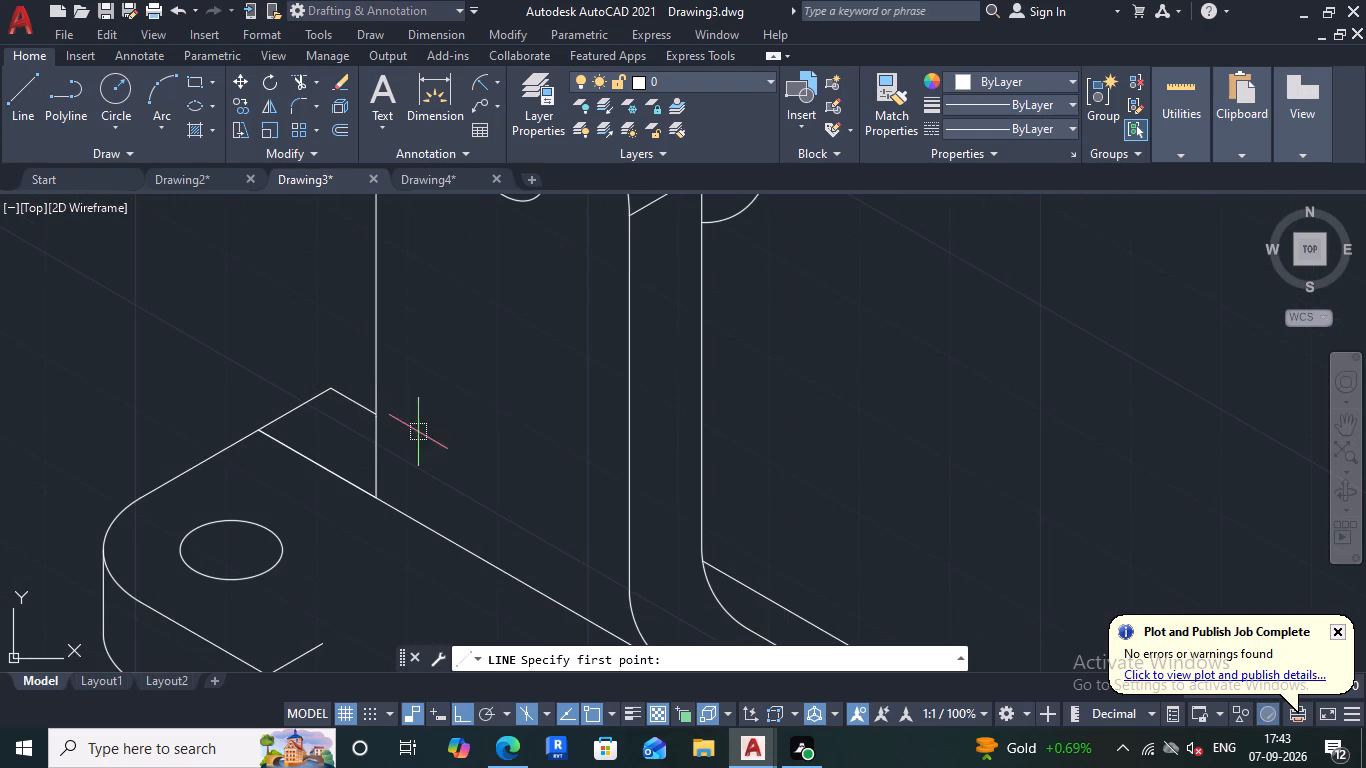
pyautogui.scroll(-3, 377, 410)
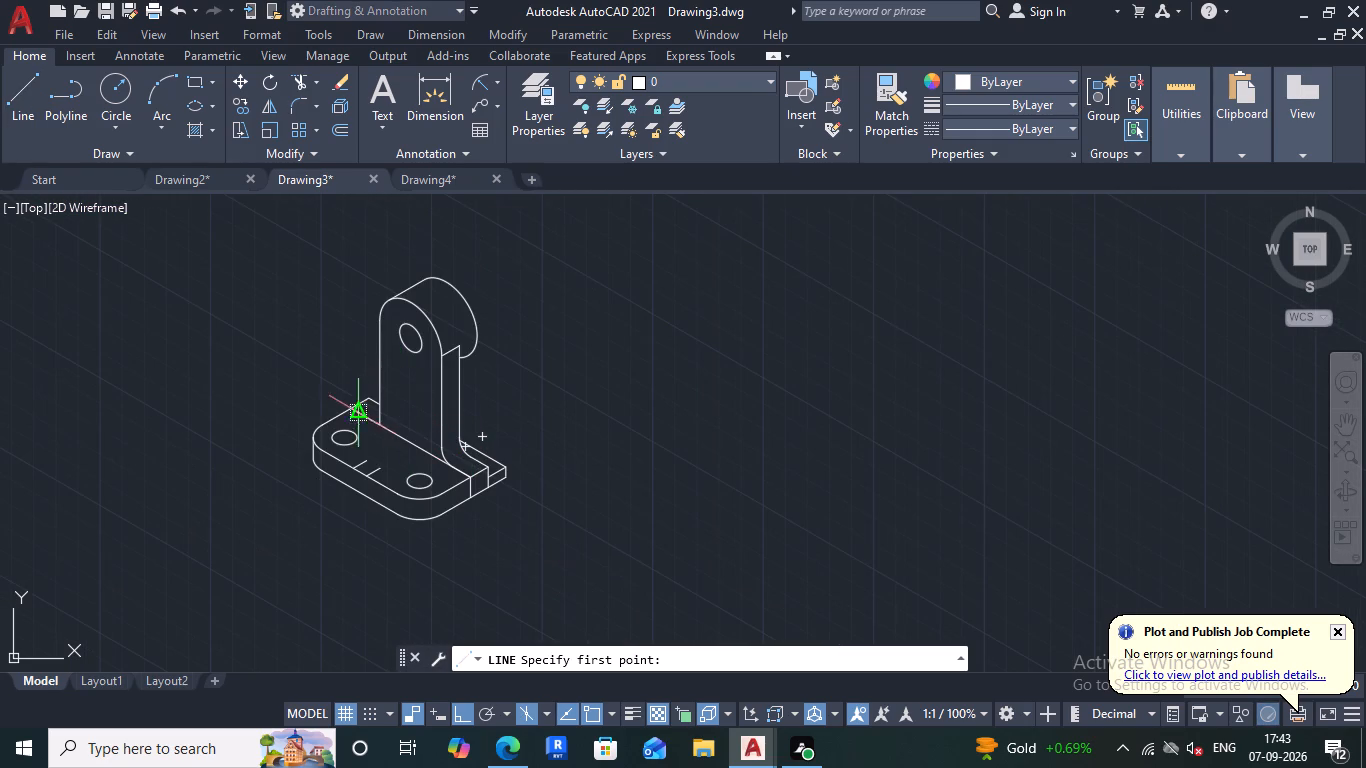
pyautogui.scroll(4, 362, 396)
pyautogui.click(397, 407)
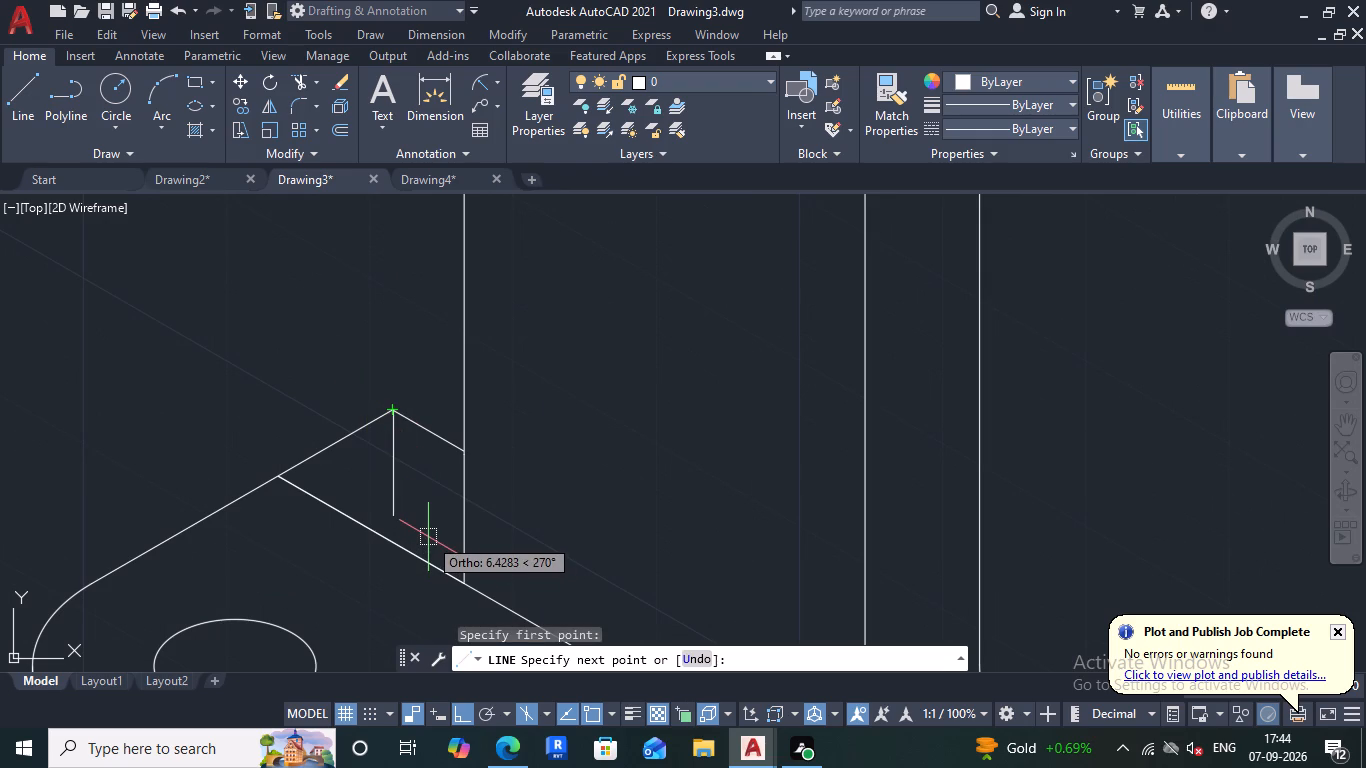
pyautogui.press('4')
pyautogui.press('Return')
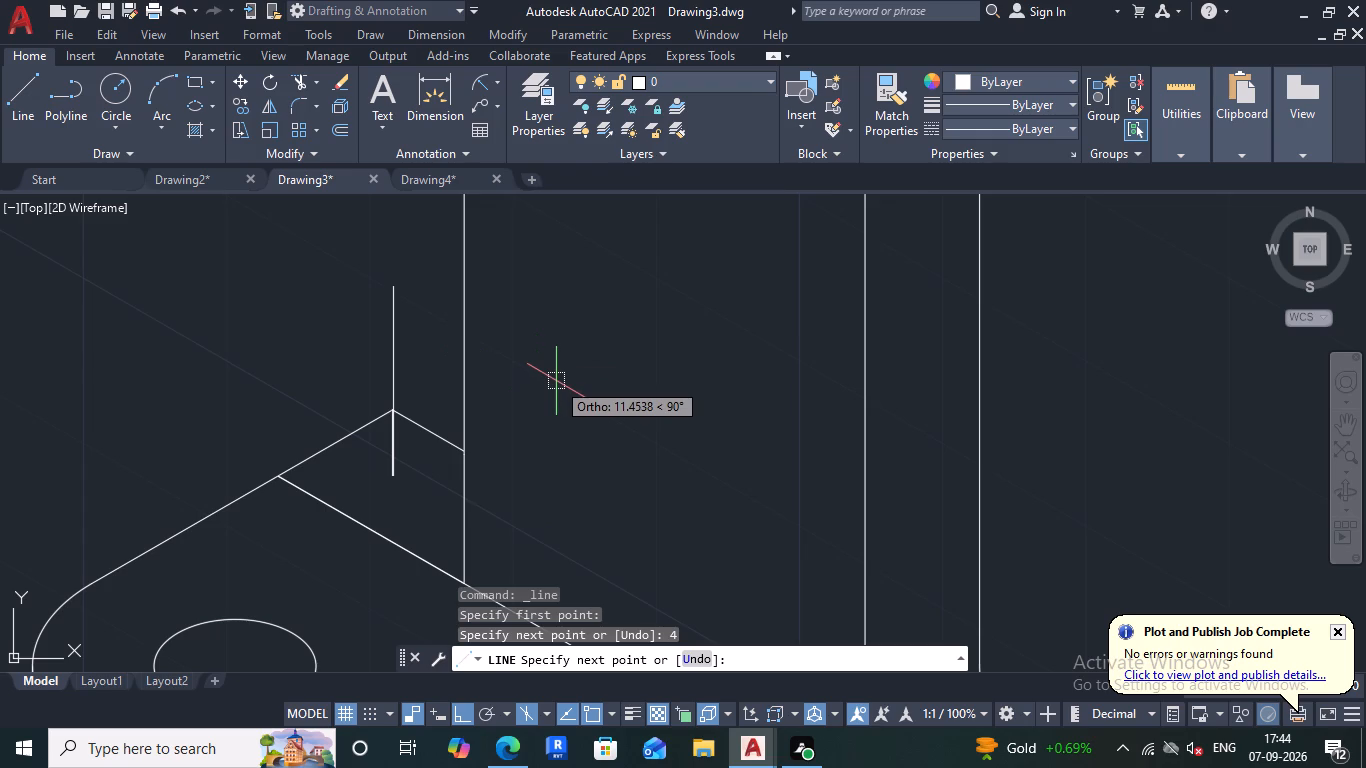
pyautogui.press('F5')
pyautogui.scroll(2, 474, 378)
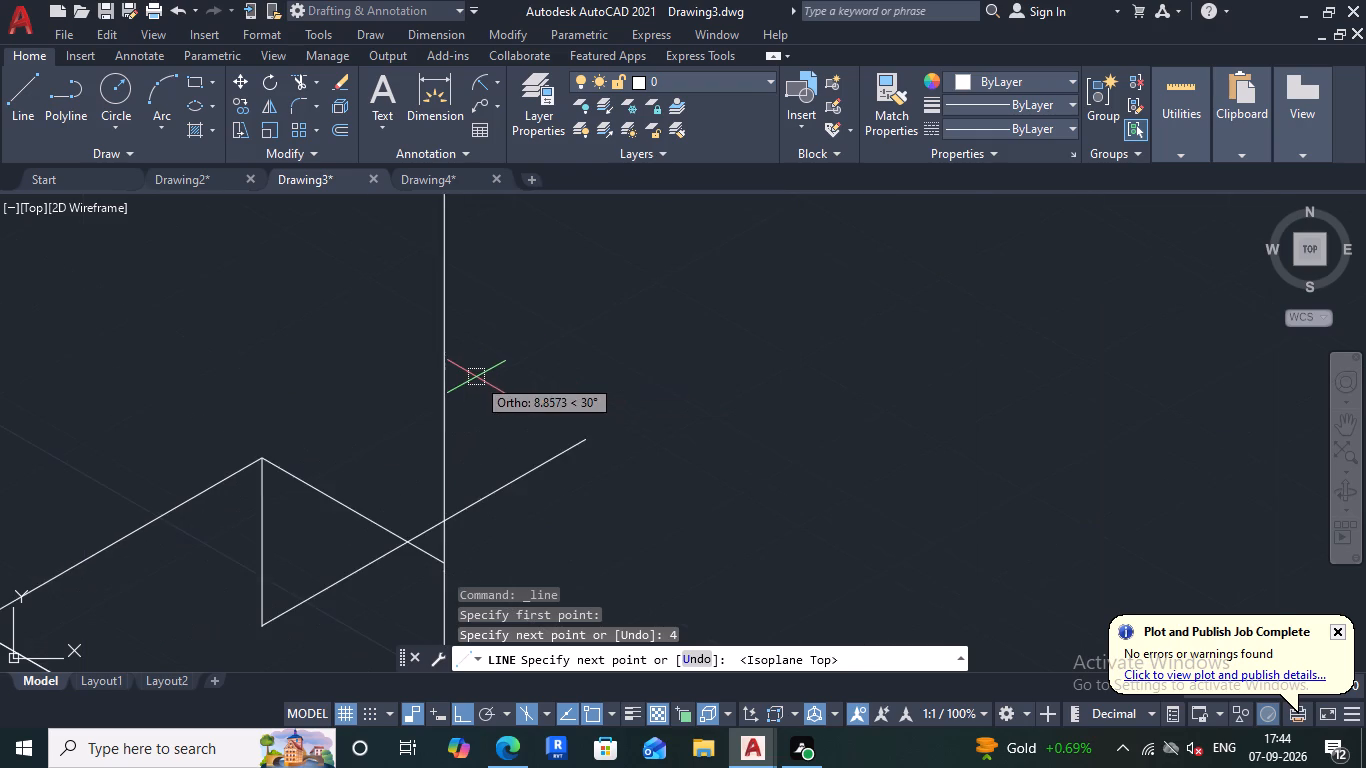
pyautogui.scroll(-4, 472, 379)
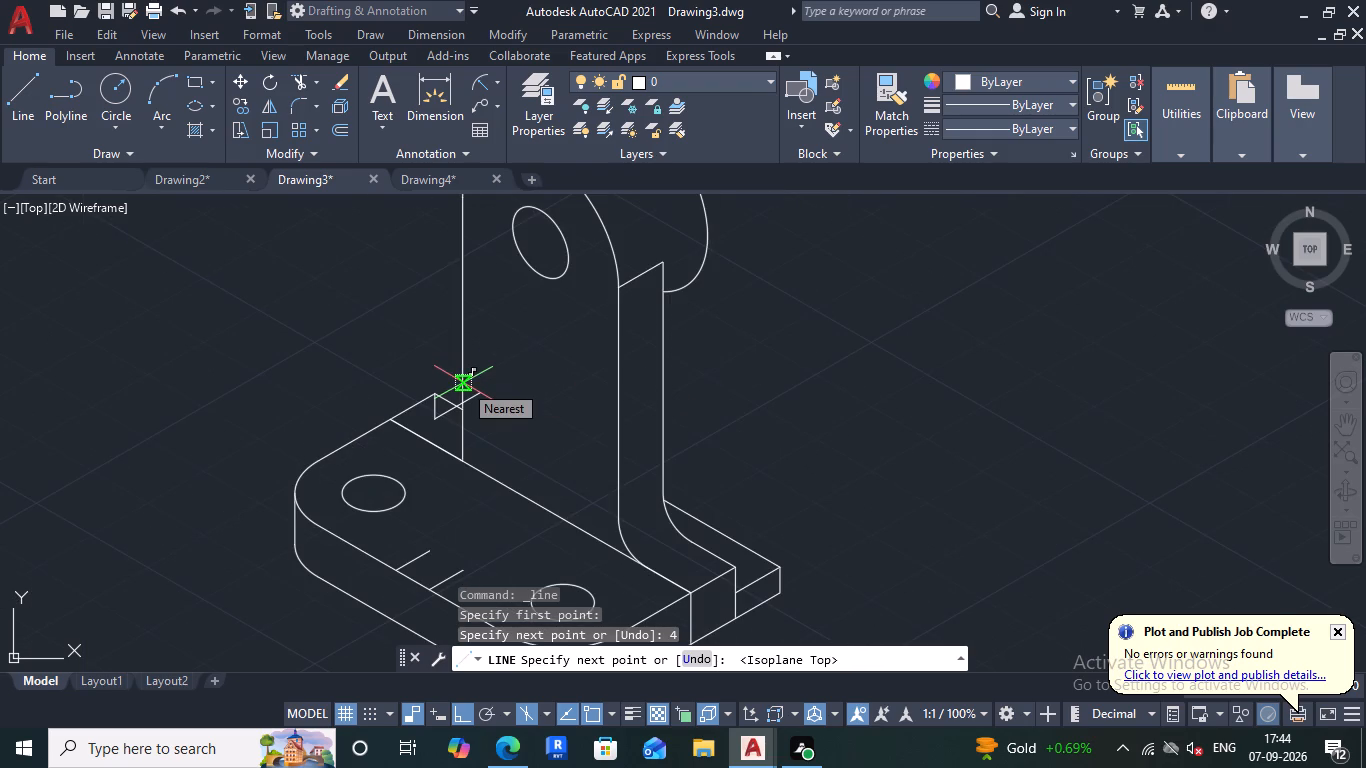
pyautogui.press('8')
pyautogui.press('Return')
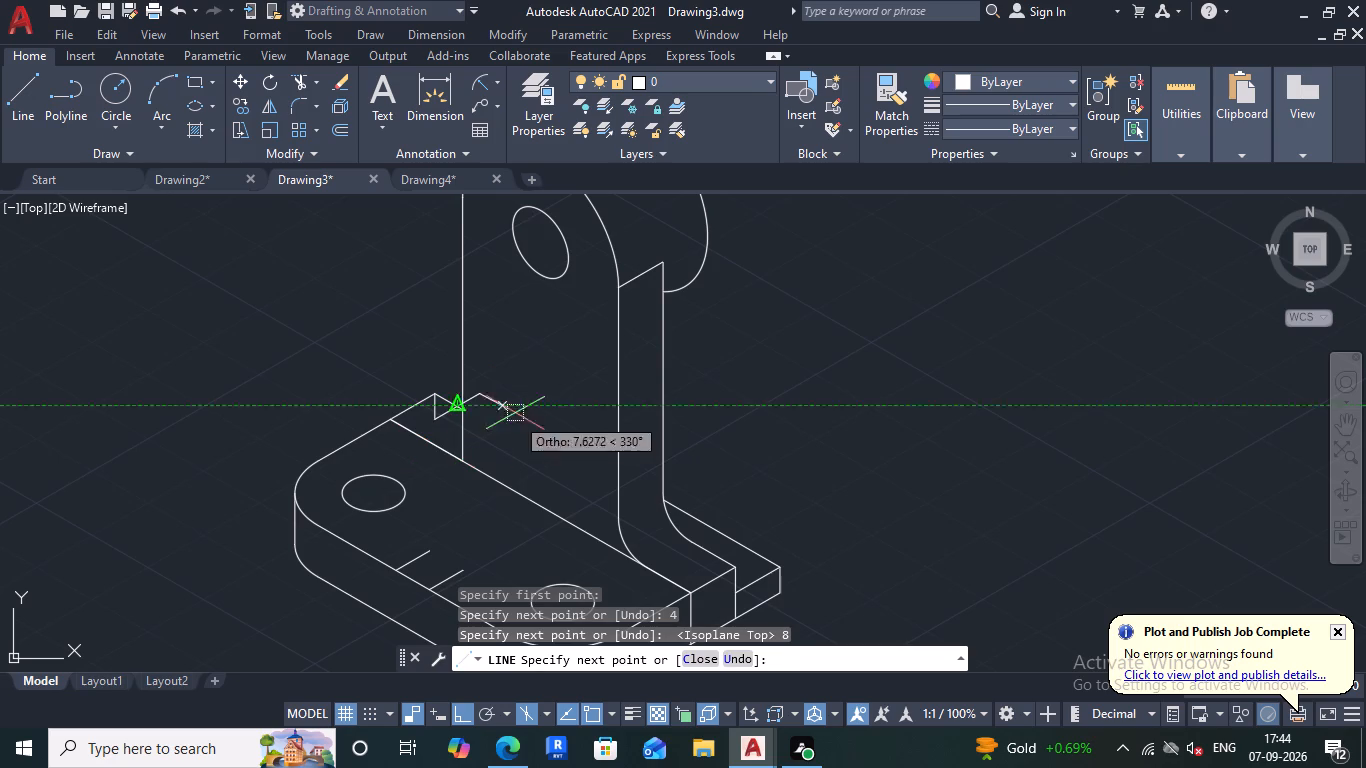
pyautogui.scroll(2, 495, 418)
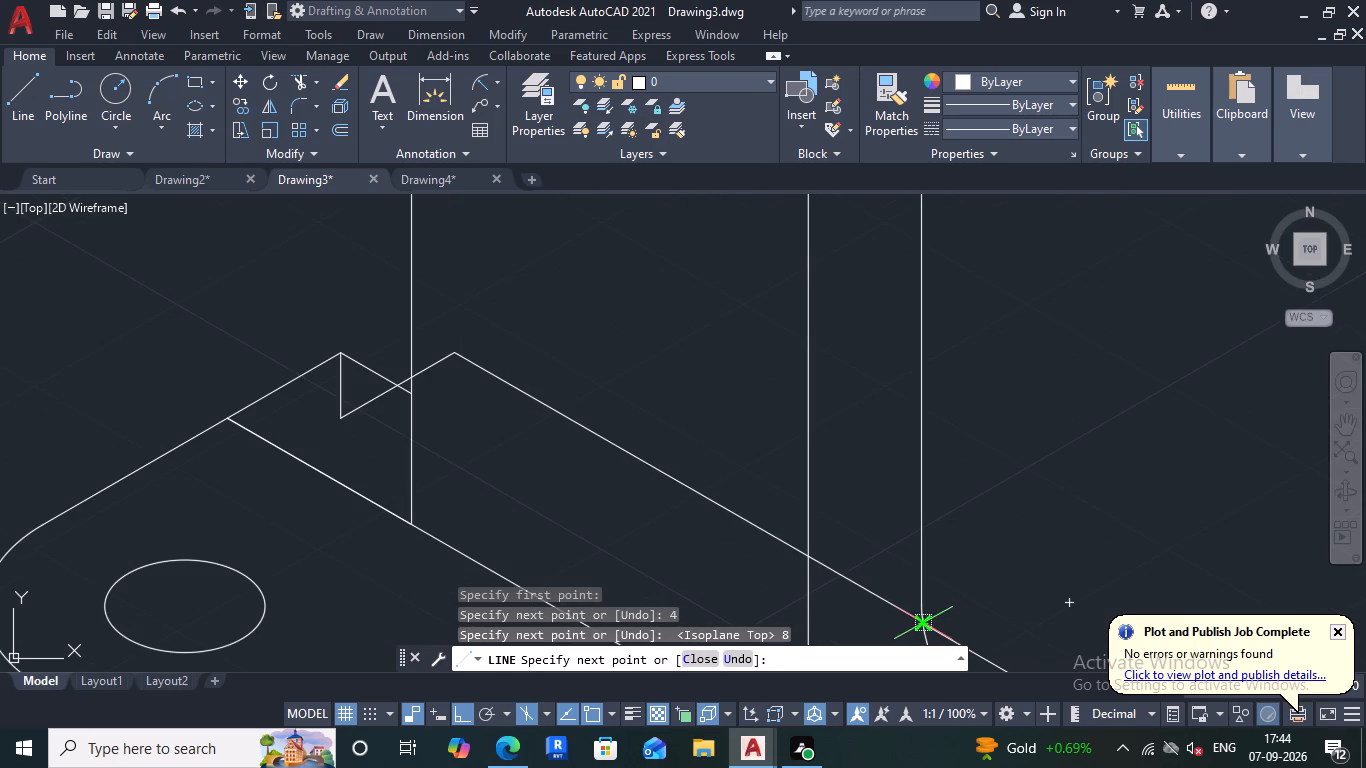
pyautogui.press('Escape')
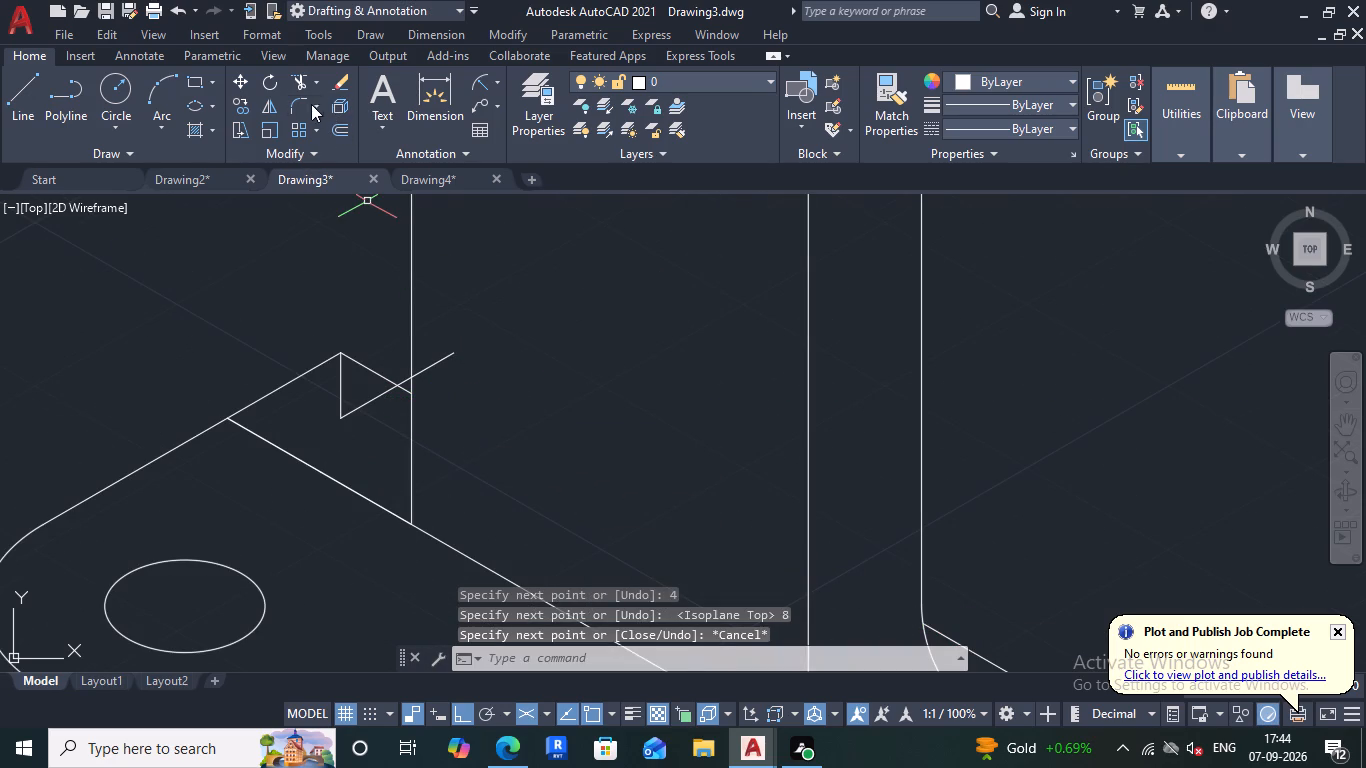
# Trim the new 4-unit line and the 8-unit line's portions outside the rear base edge and the upright's vertical edge.
pyautogui.click(294, 77)
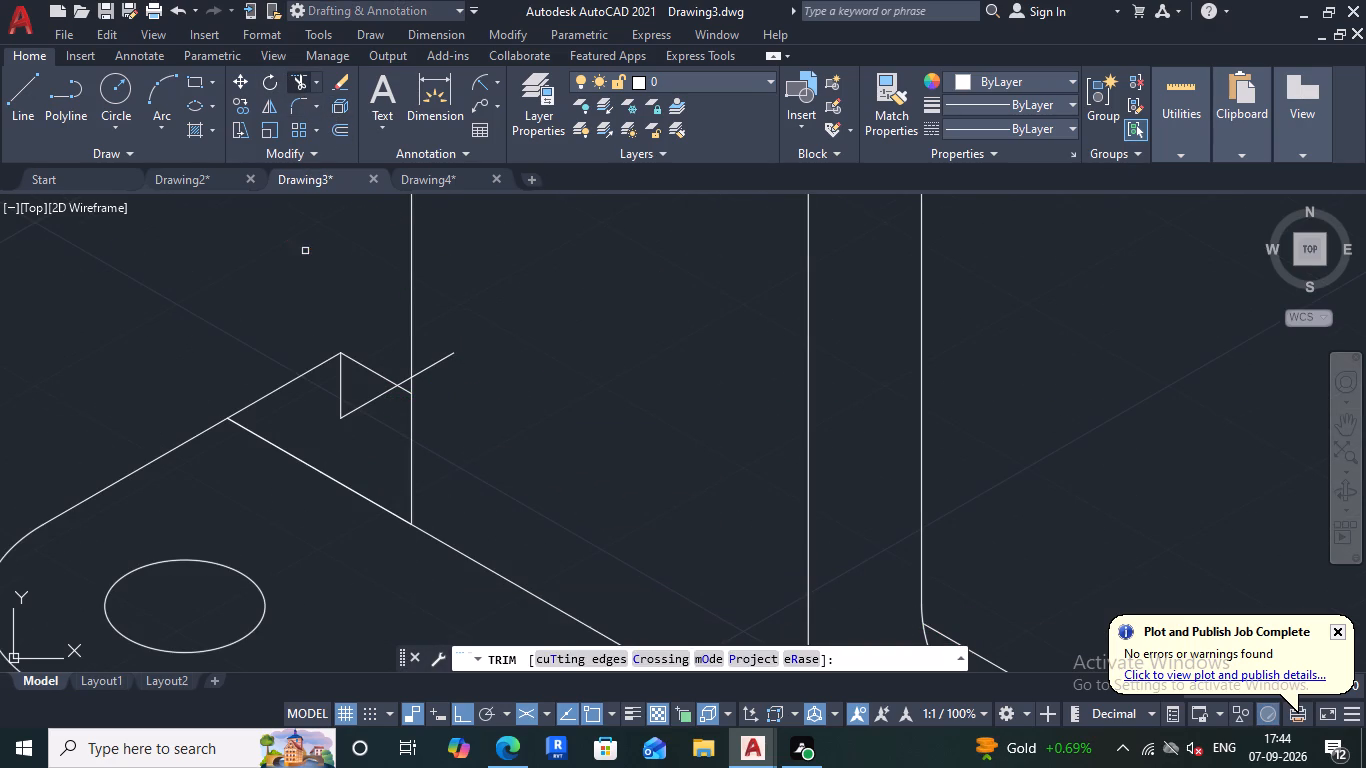
pyautogui.moveTo(367, 417); pyautogui.dragTo(324, 388)
pyautogui.moveTo(426, 350); pyautogui.dragTo(468, 380)
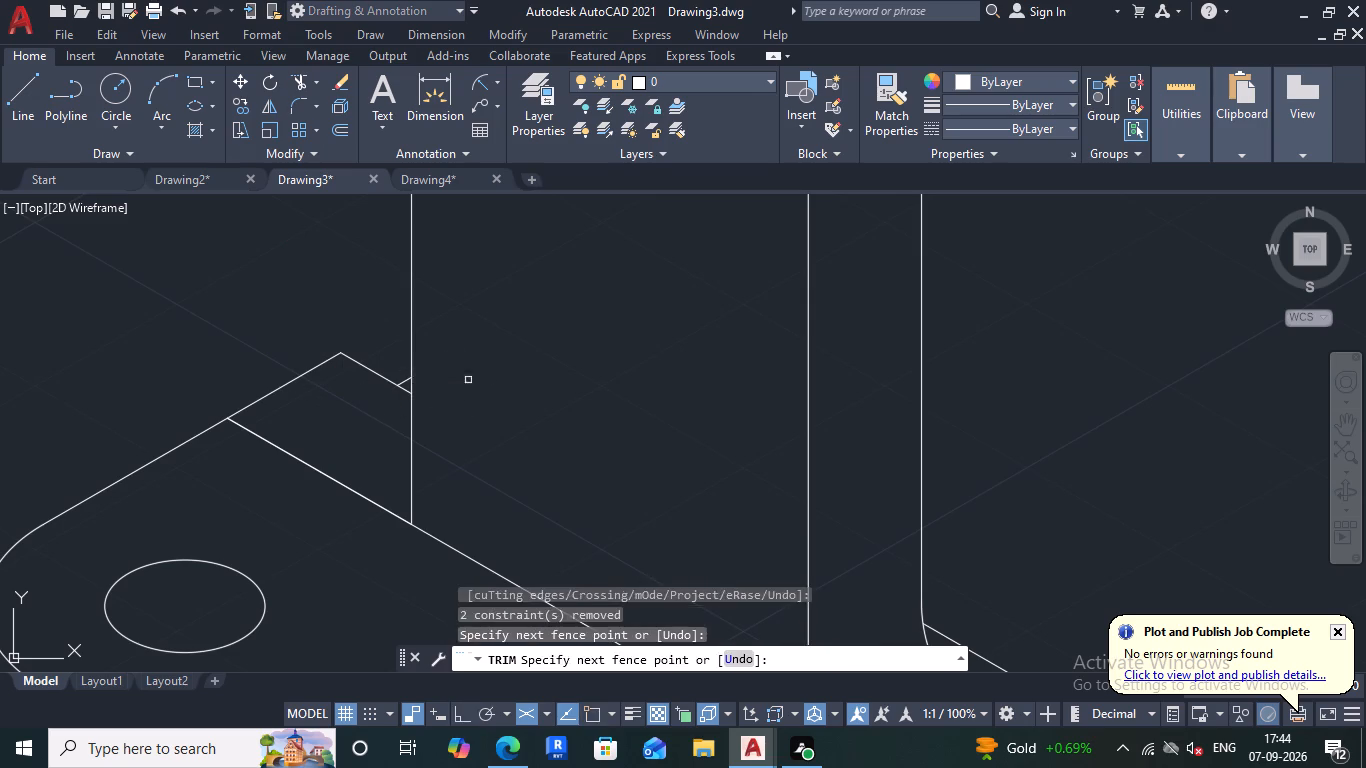
pyautogui.scroll(-1, 443, 346)
pyautogui.scroll(1, 441, 346)
pyautogui.scroll(-4, 441, 346)
pyautogui.scroll(1, 348, 337)
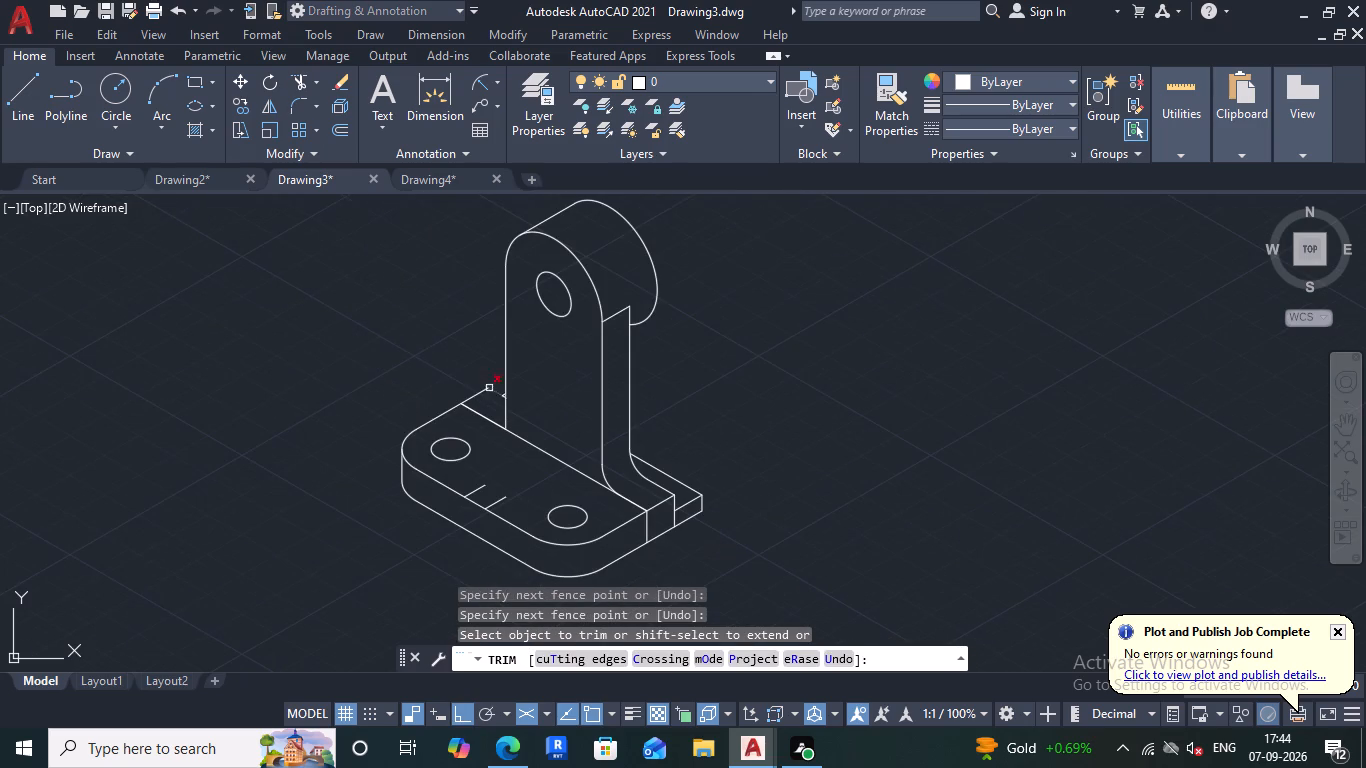
pyautogui.scroll(1, 473, 381)
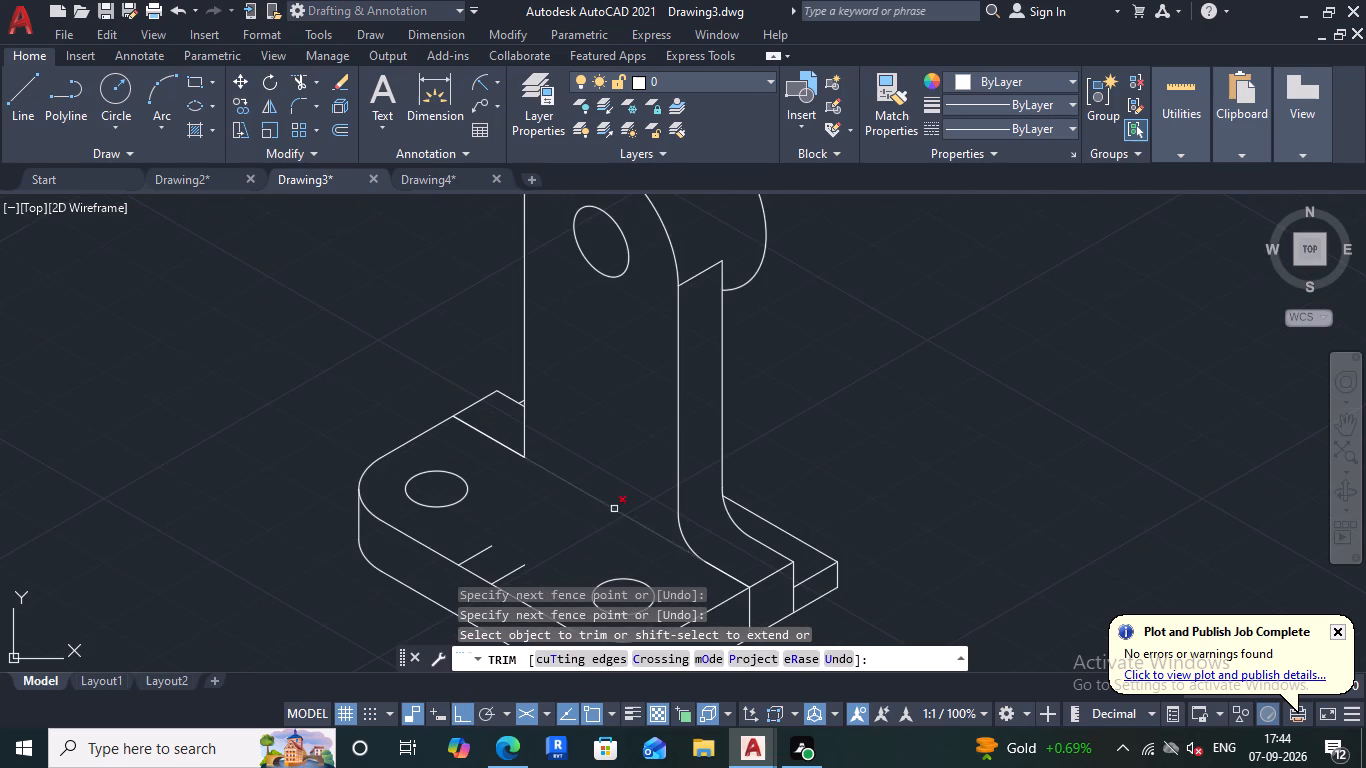
# Draw a 30° isometric line from the front edge's point midway between the two short marks to just past the upright's base line.
pyautogui.click(12, 114)
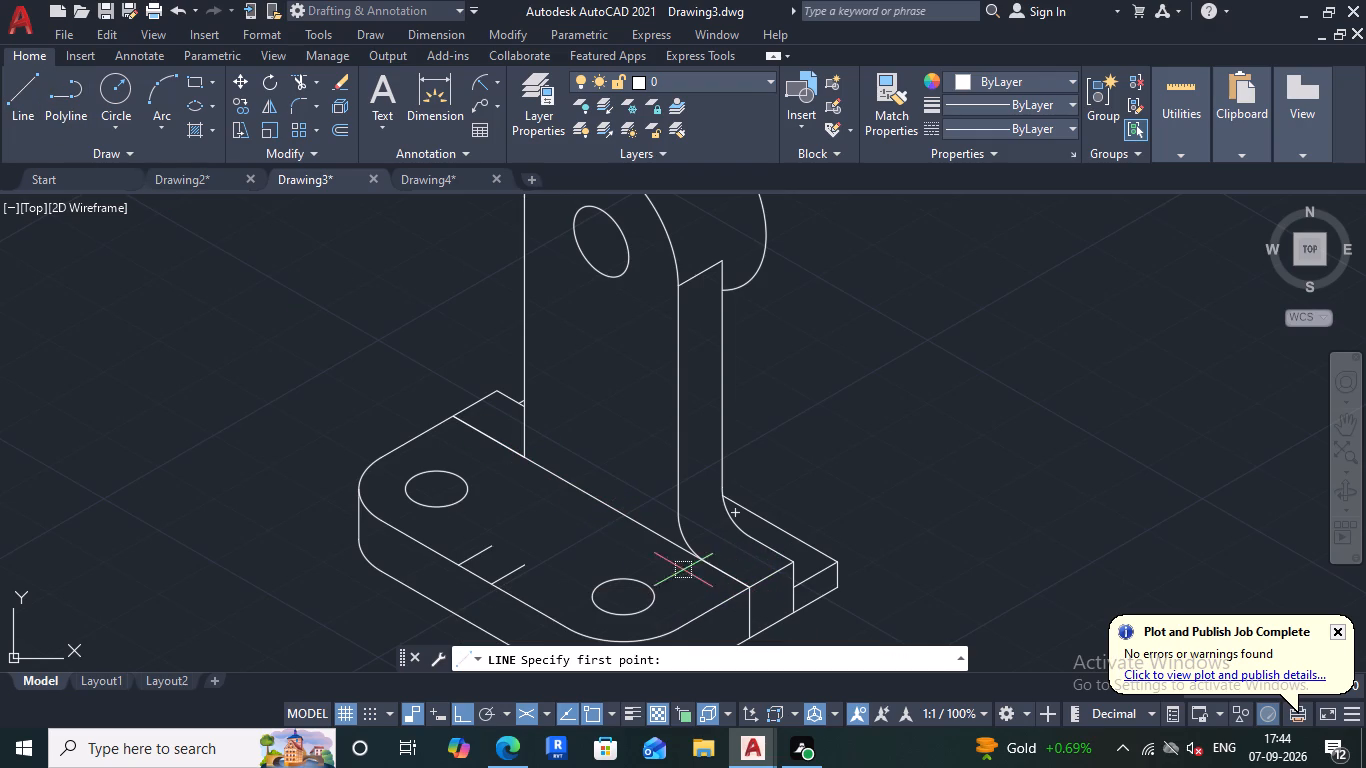
pyautogui.click(470, 578)
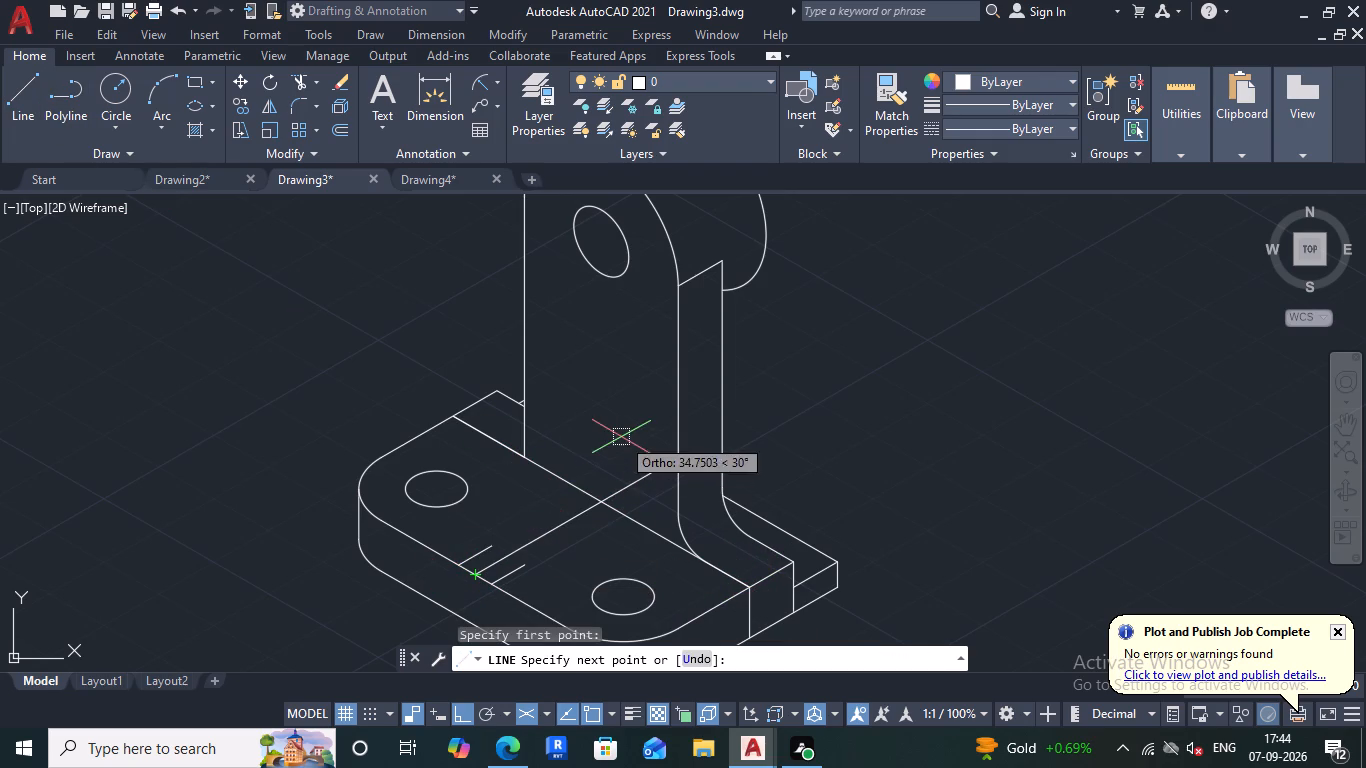
pyautogui.scroll(3, 620, 461)
pyautogui.click(583, 536)
pyautogui.press('Escape')
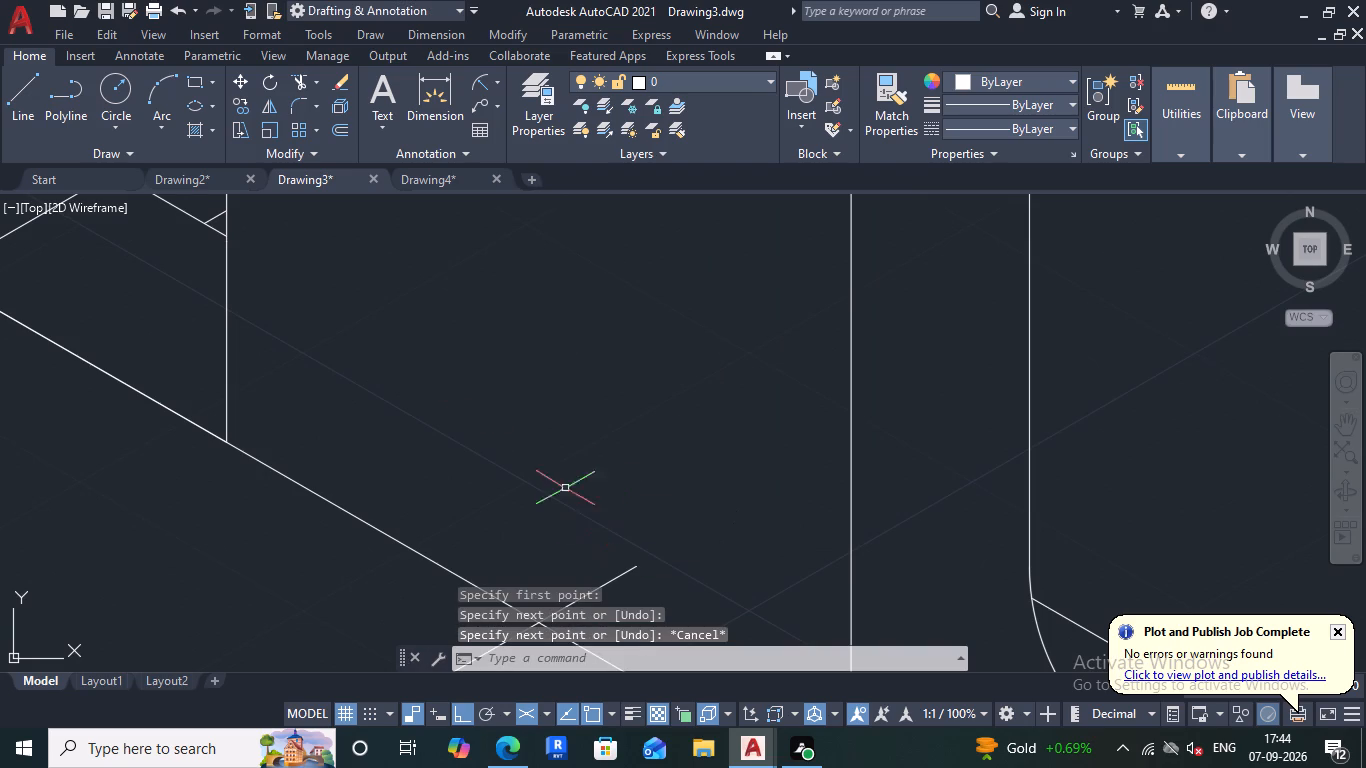
# Draw a 30-unit vertical line upward from where the middle line crosses the upright's base line.
pyautogui.click(20, 89)
pyautogui.scroll(1, 272, 284)
pyautogui.scroll(-3, 273, 288)
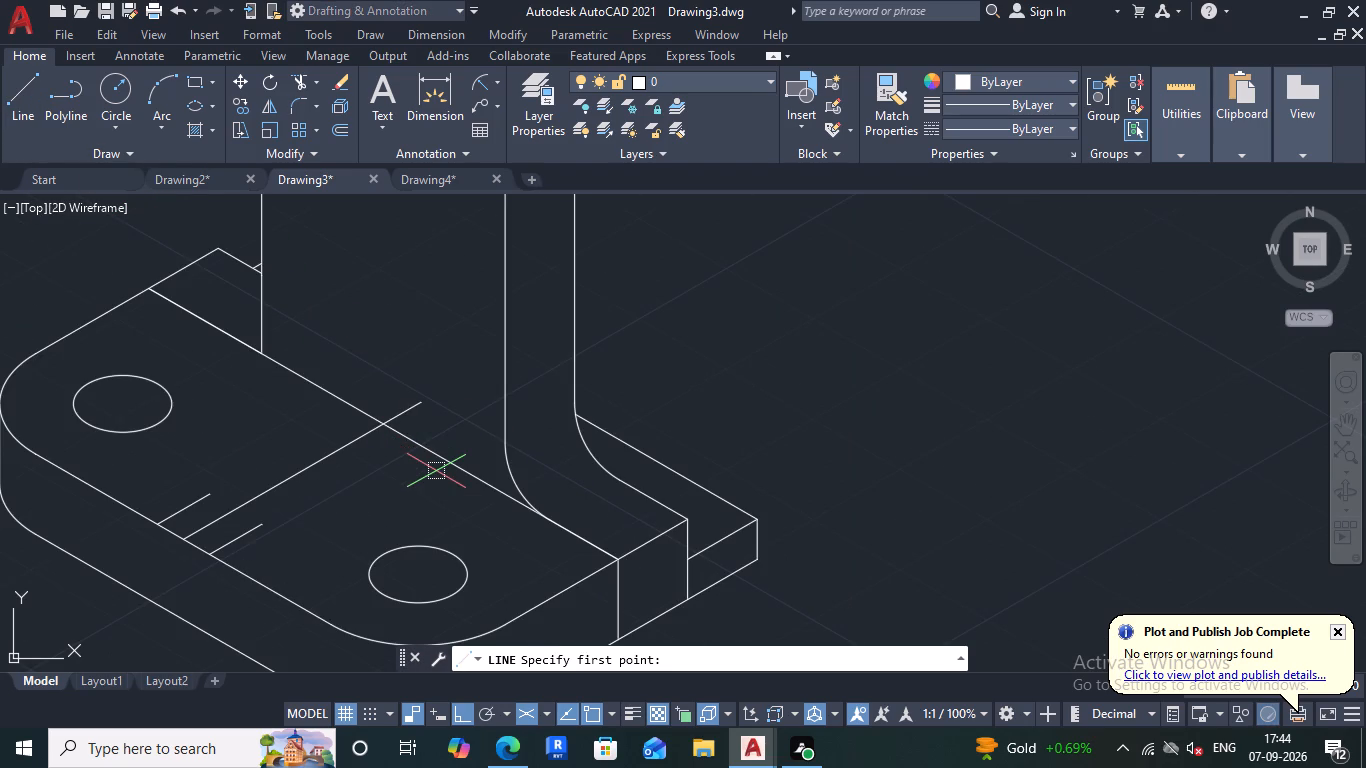
pyautogui.scroll(-1, 437, 470)
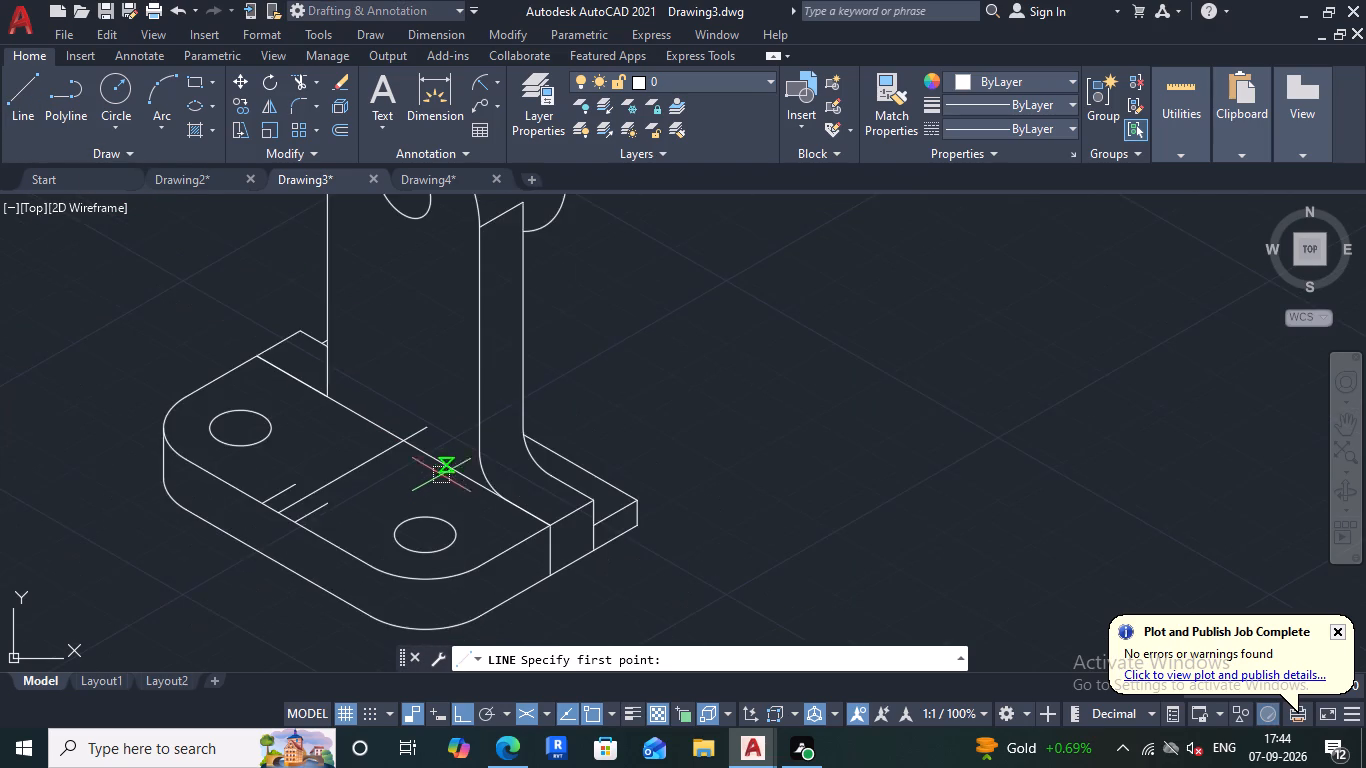
pyautogui.scroll(1, 429, 466)
pyautogui.click(384, 431)
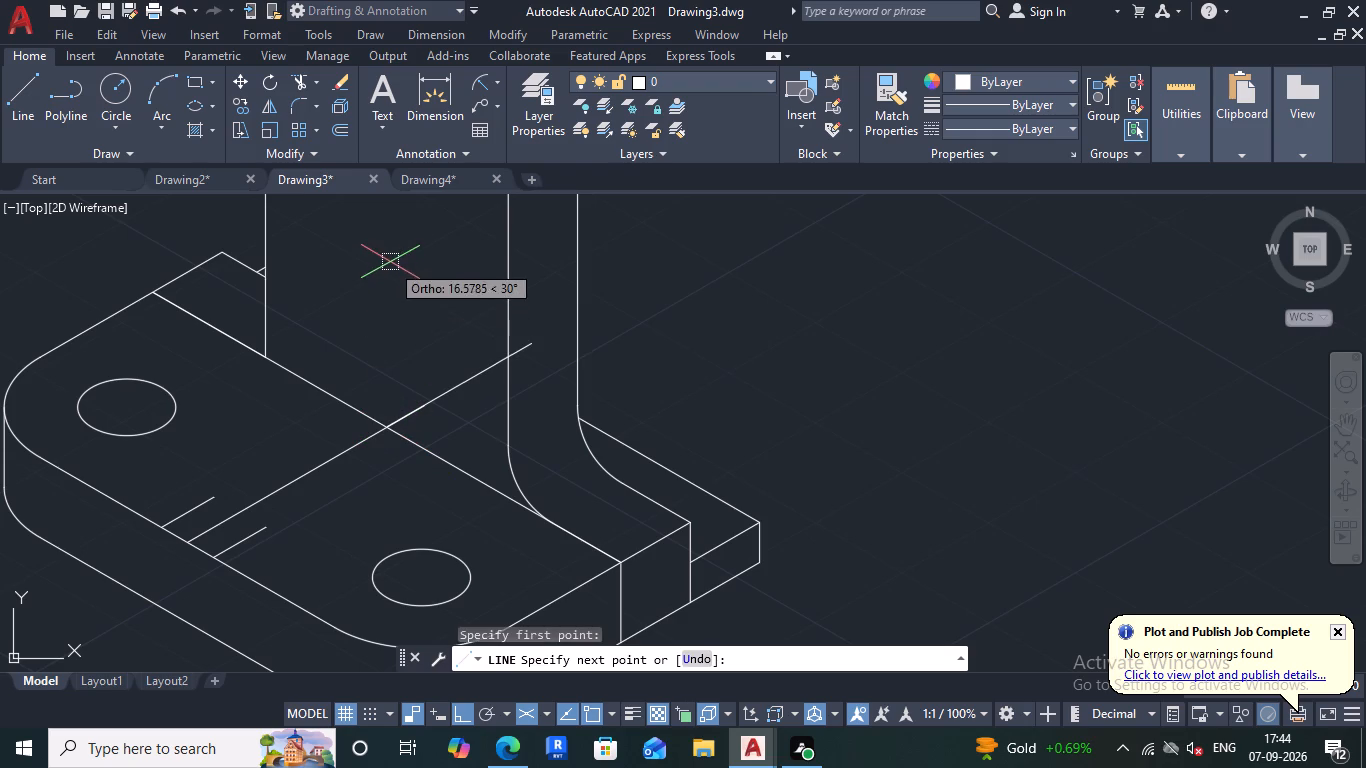
pyautogui.press('F5')
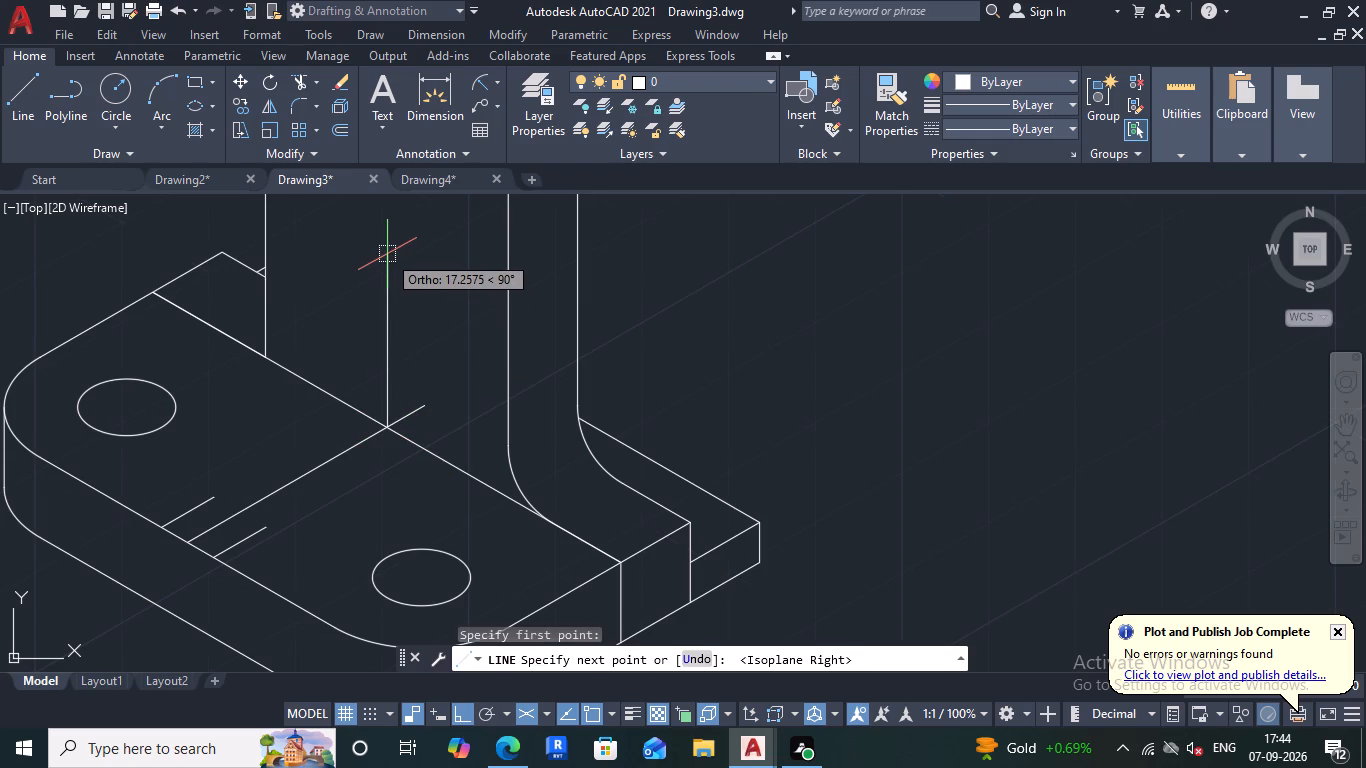
pyautogui.moveTo(387, 254); pyautogui.dragTo(400, 359, button='middle')
pyautogui.middleClick(400, 359)
pyautogui.write('30')
pyautogui.press('Return')
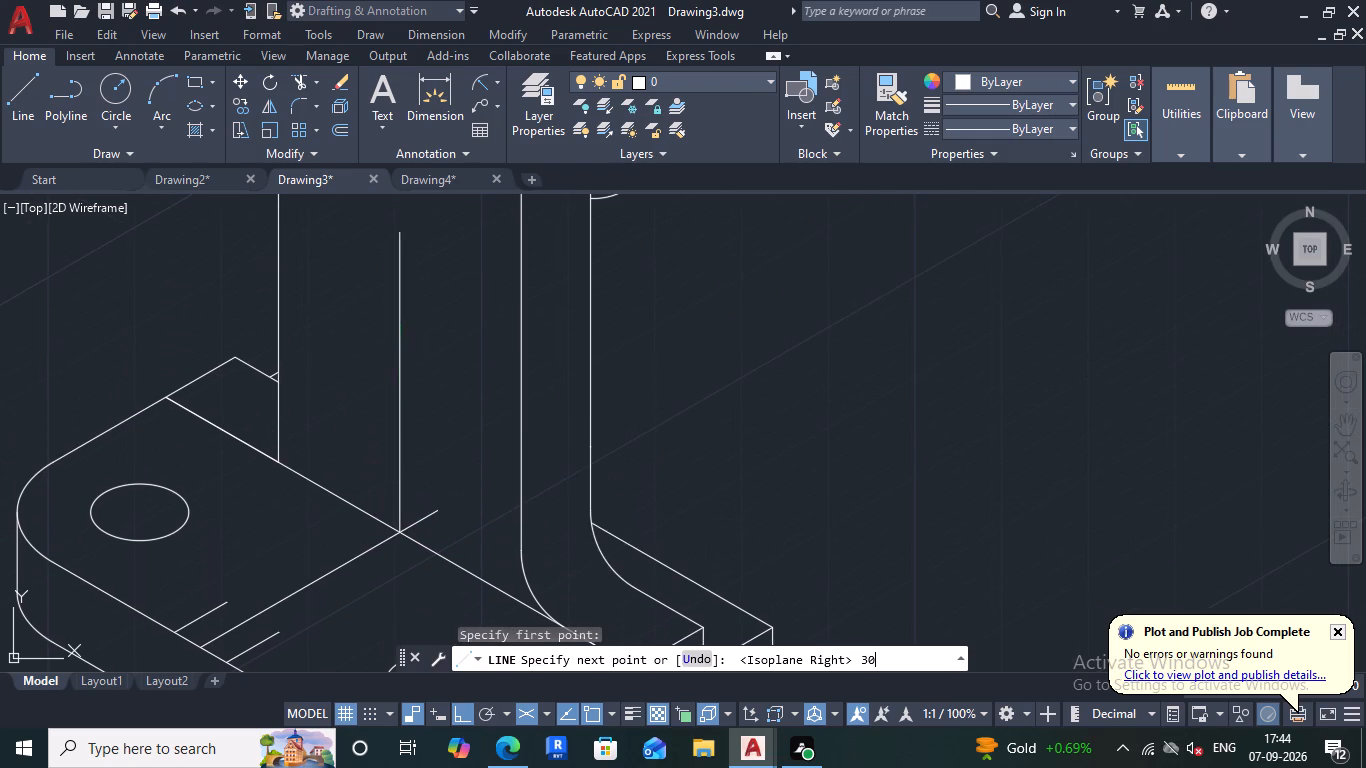
pyautogui.scroll(-2, 423, 338)
pyautogui.press('Escape')
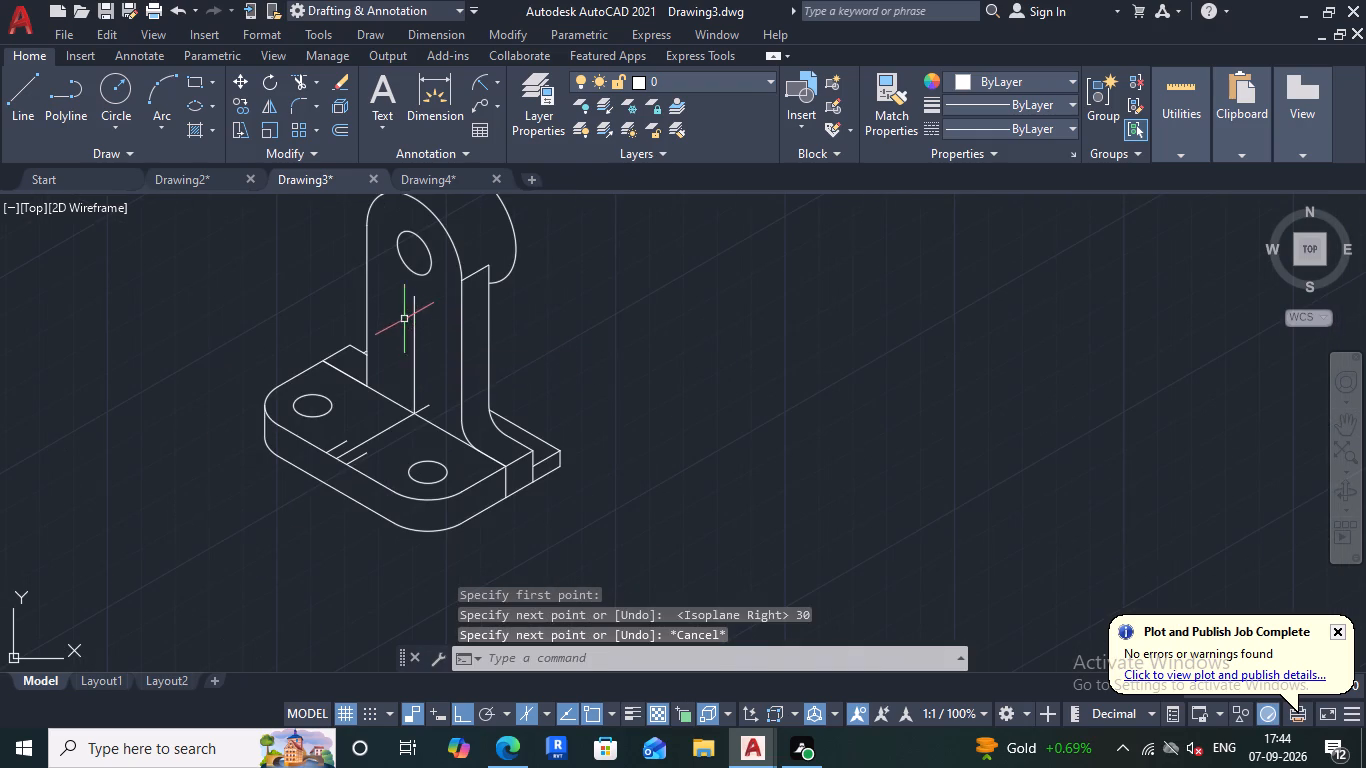
# Draw a 3.5-unit line from the top of the 30-unit vertical line in the 150° isometric direction.
pyautogui.scroll(2, 406, 312)
pyautogui.click(14, 99)
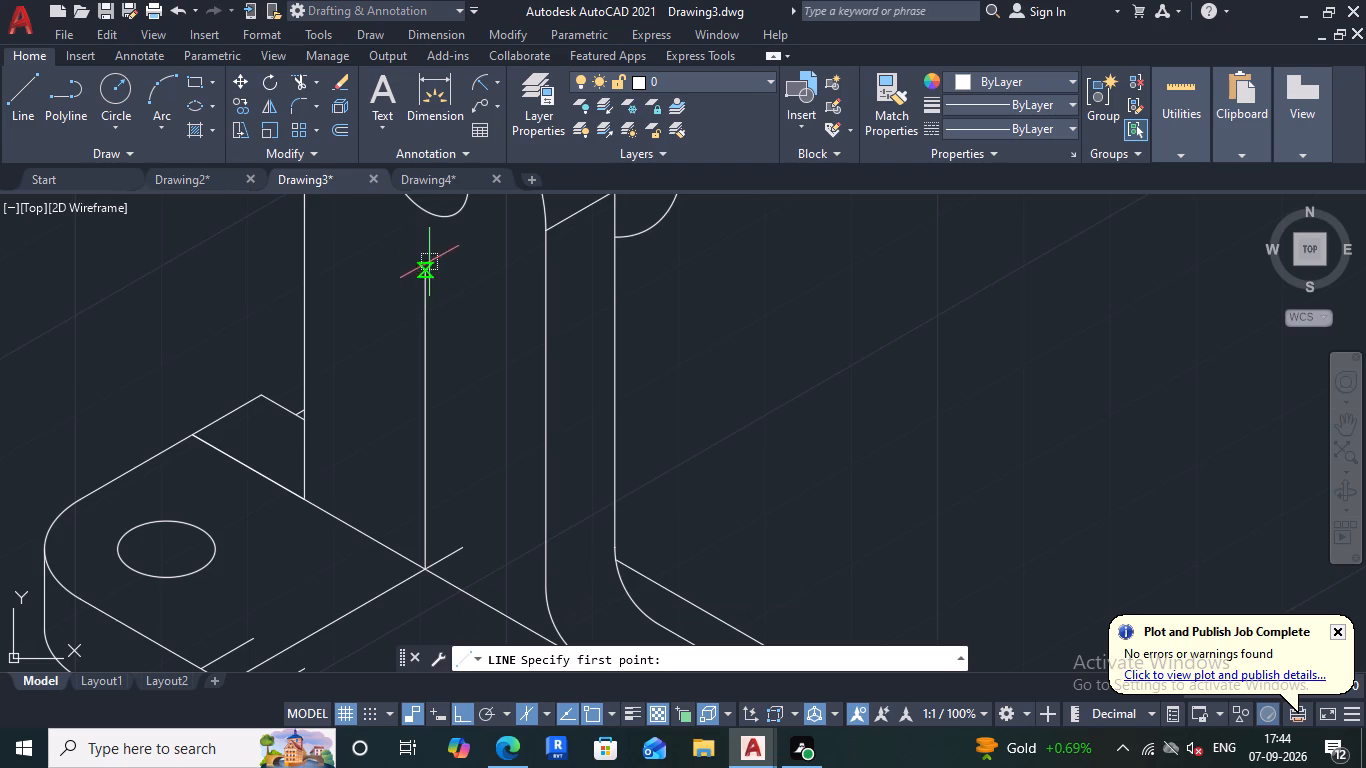
pyautogui.click(421, 268)
pyautogui.press('F5')
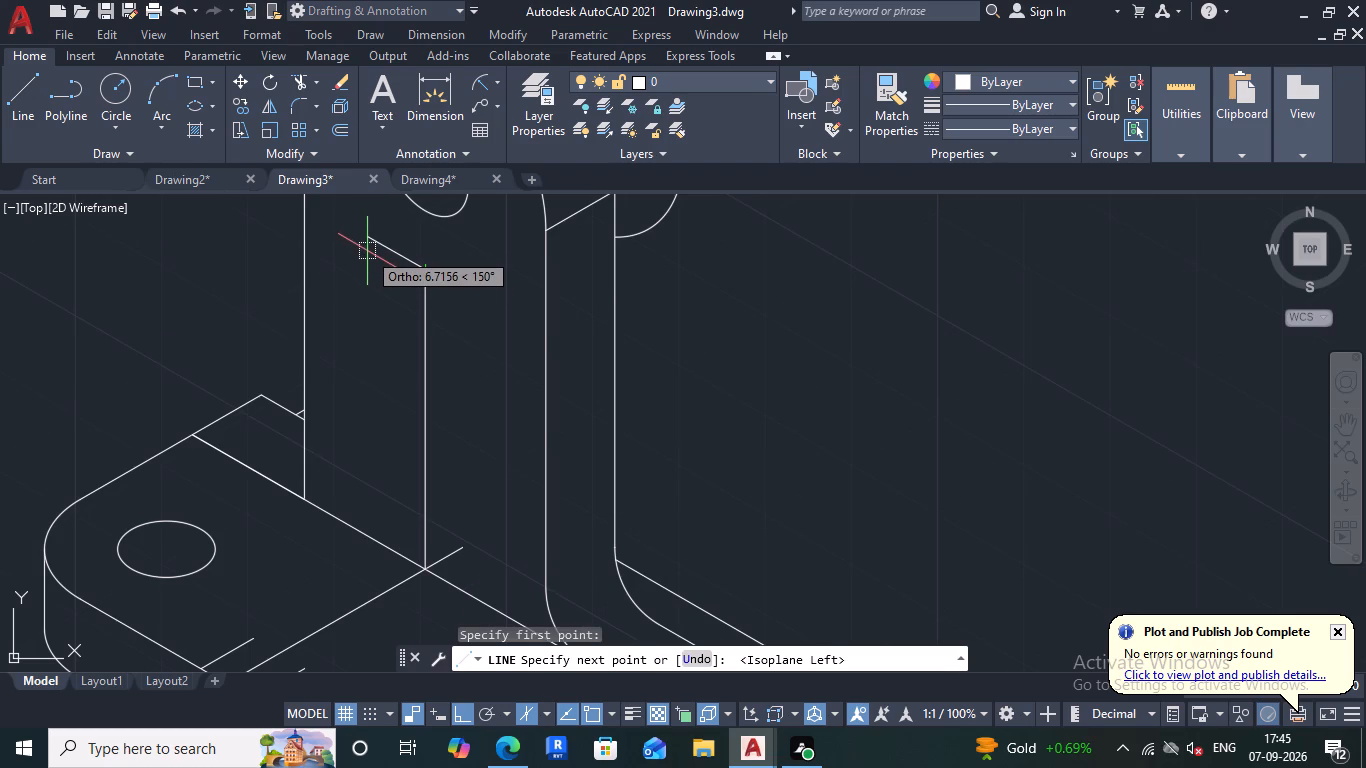
pyautogui.write('3.5')
pyautogui.press('Return')
pyautogui.press('space')
# Draw a 3.5-unit line at 330° from the 30-unit vertical line's top, continuing it down to the nearer short mark on the front edge.
pyautogui.press('space')
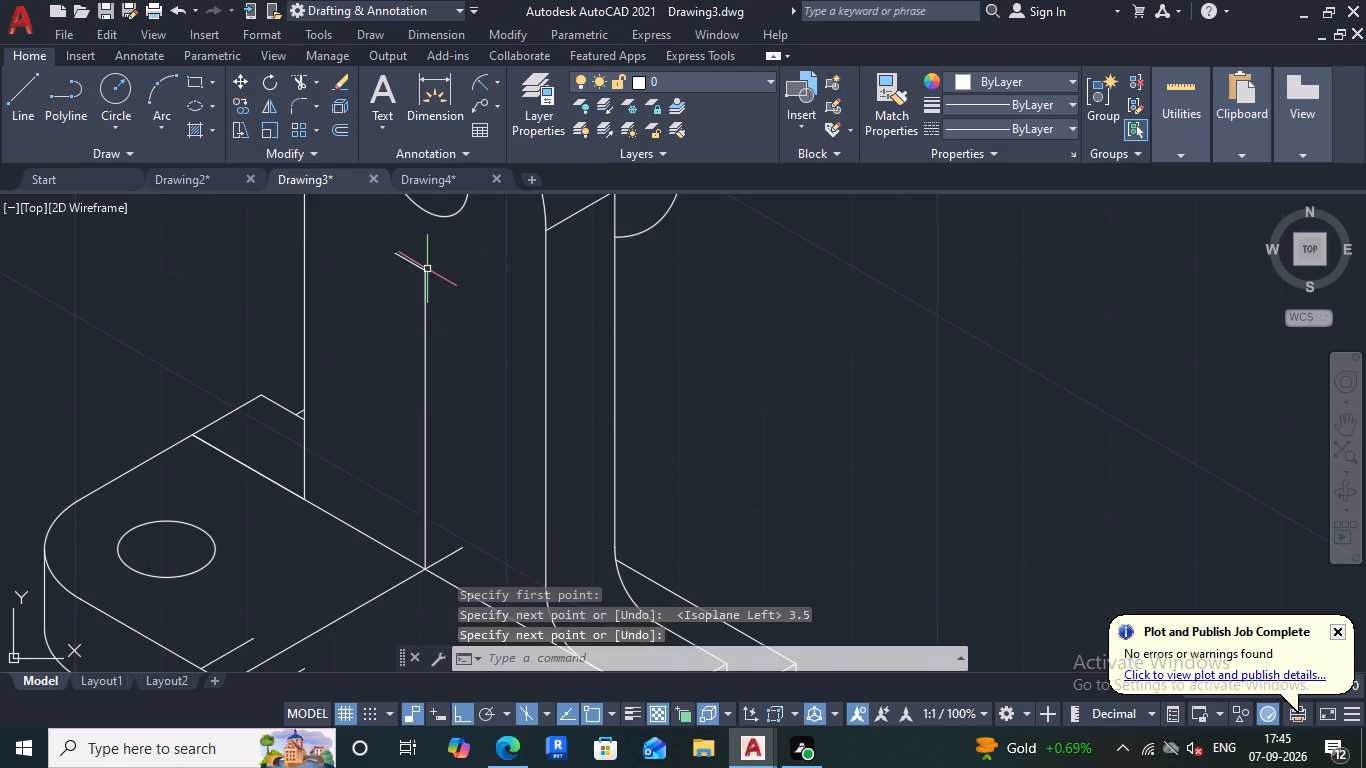
pyautogui.click(426, 274)
pyautogui.write('3.5')
pyautogui.press('Return')
pyautogui.scroll(-1, 357, 455)
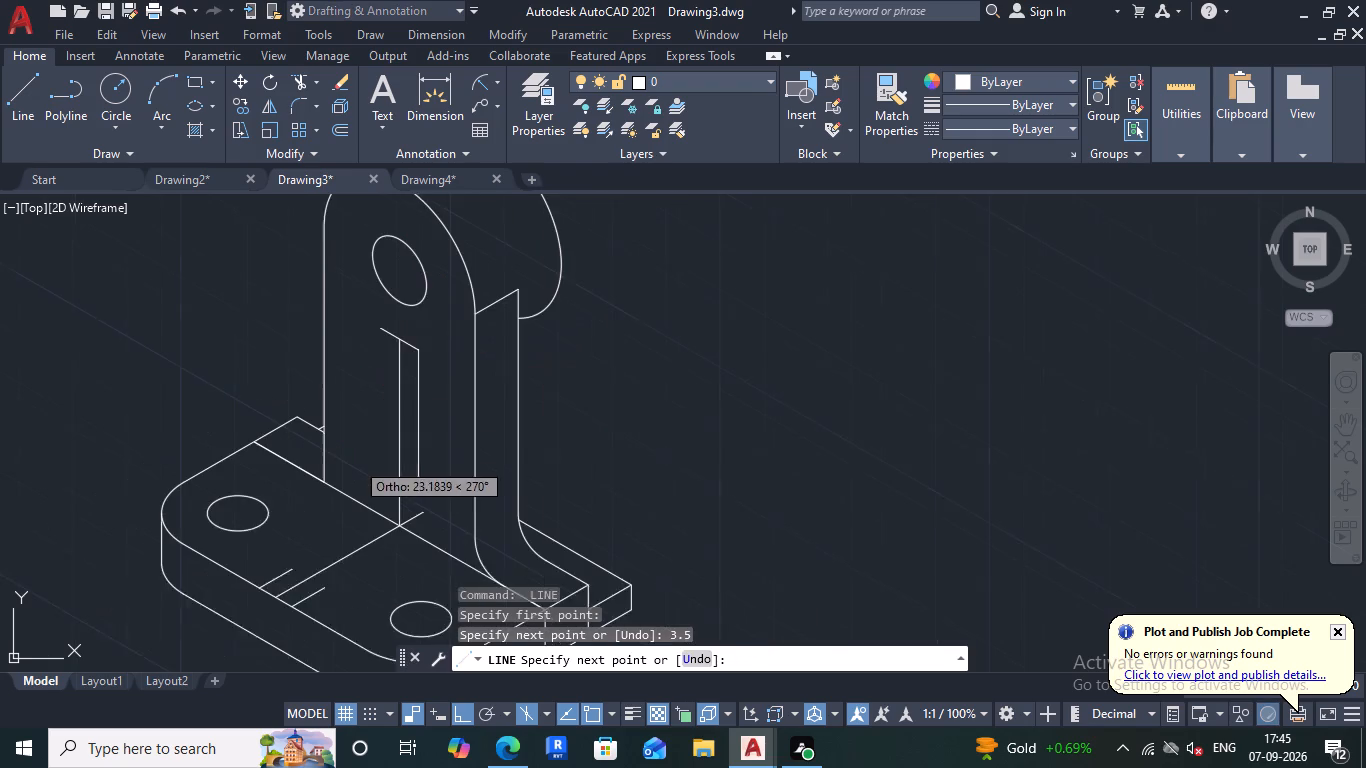
pyautogui.scroll(-1, 370, 426)
pyautogui.scroll(1, 378, 392)
pyautogui.scroll(4, 286, 635)
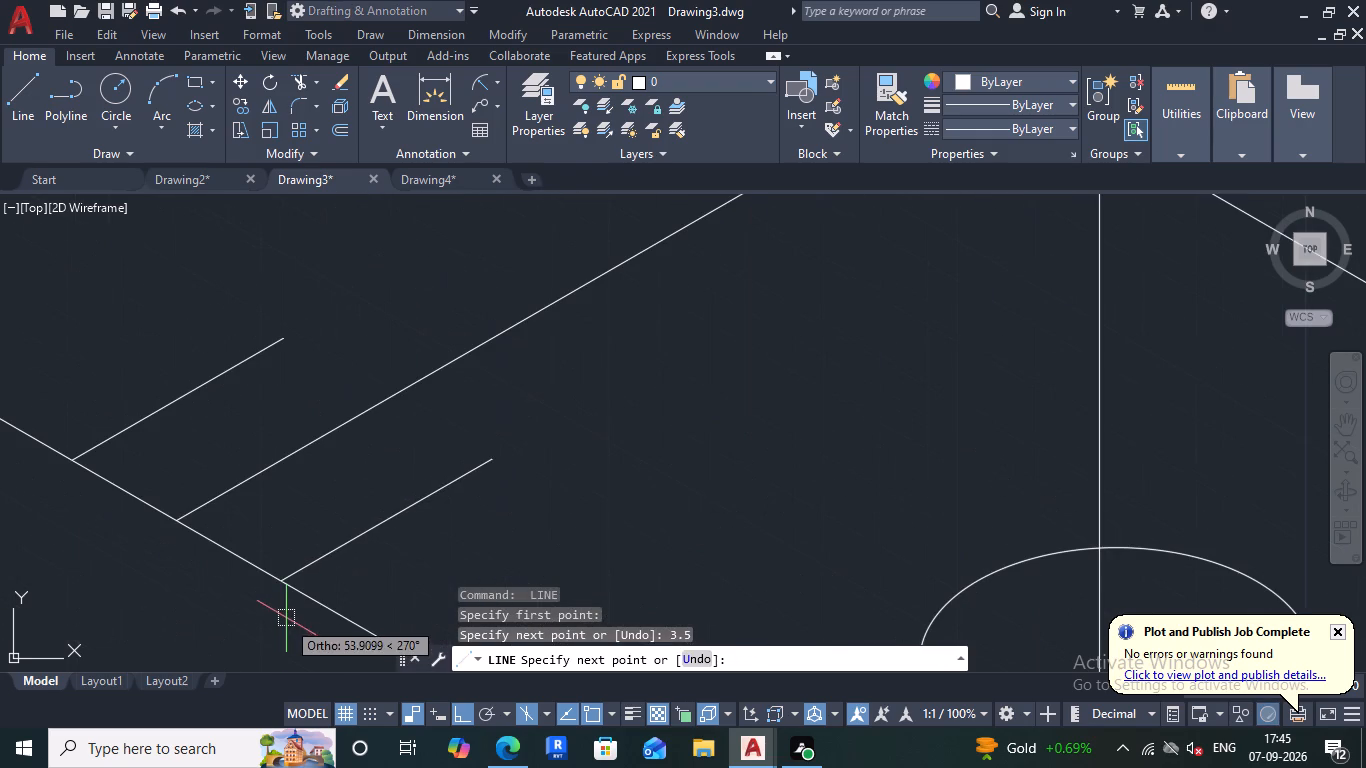
pyautogui.click(278, 578)
pyautogui.press('space')
# Draw the second sloping rib edge from the other short mark on the front edge to the far end of the rib's top line.
pyautogui.scroll(-2, 270, 581)
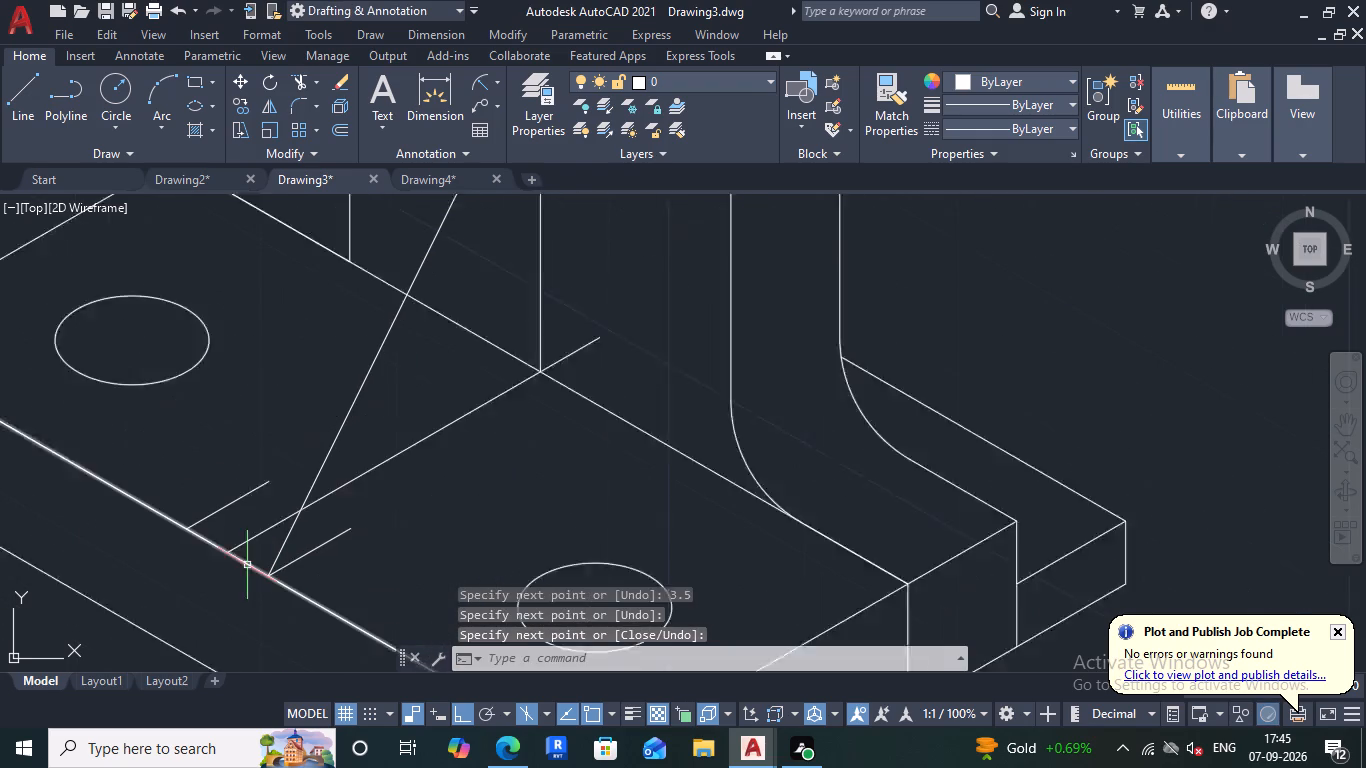
pyautogui.scroll(-1, 247, 565)
pyautogui.scroll(3, 212, 543)
pyautogui.press('space')
pyautogui.click(193, 545)
pyautogui.scroll(-1, 317, 417)
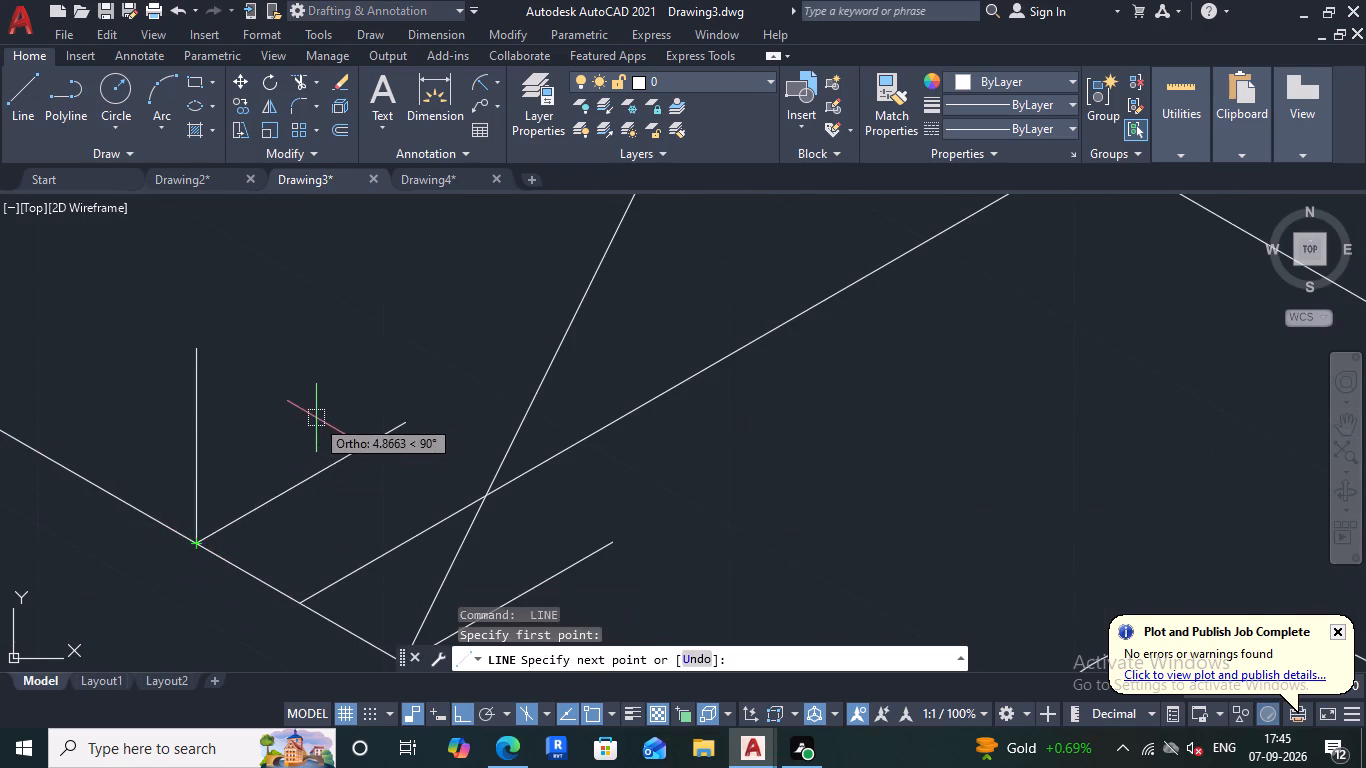
pyautogui.scroll(-1, 316, 418)
pyautogui.scroll(-1, 409, 339)
pyautogui.moveTo(402, 384); pyautogui.dragTo(297, 699, button='middle')
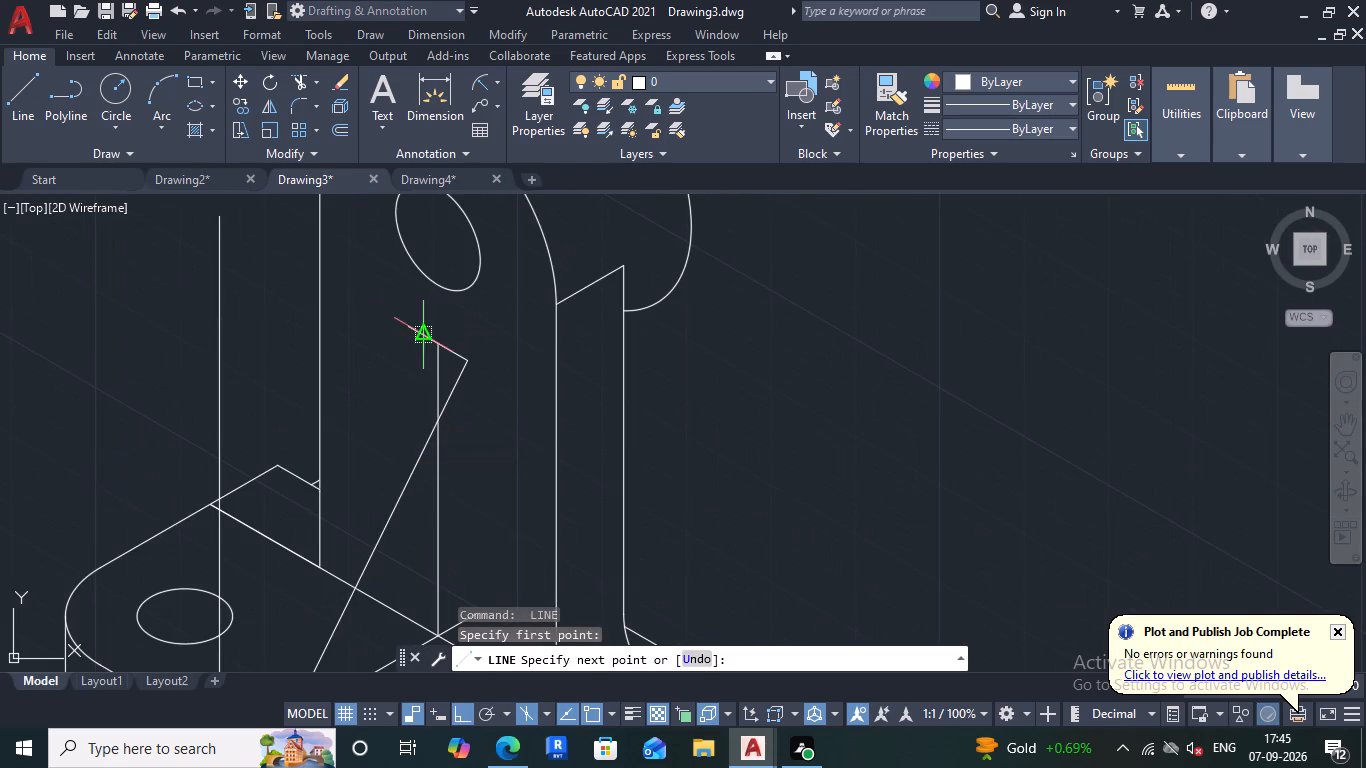
pyautogui.click(406, 329)
pyautogui.press('Escape')
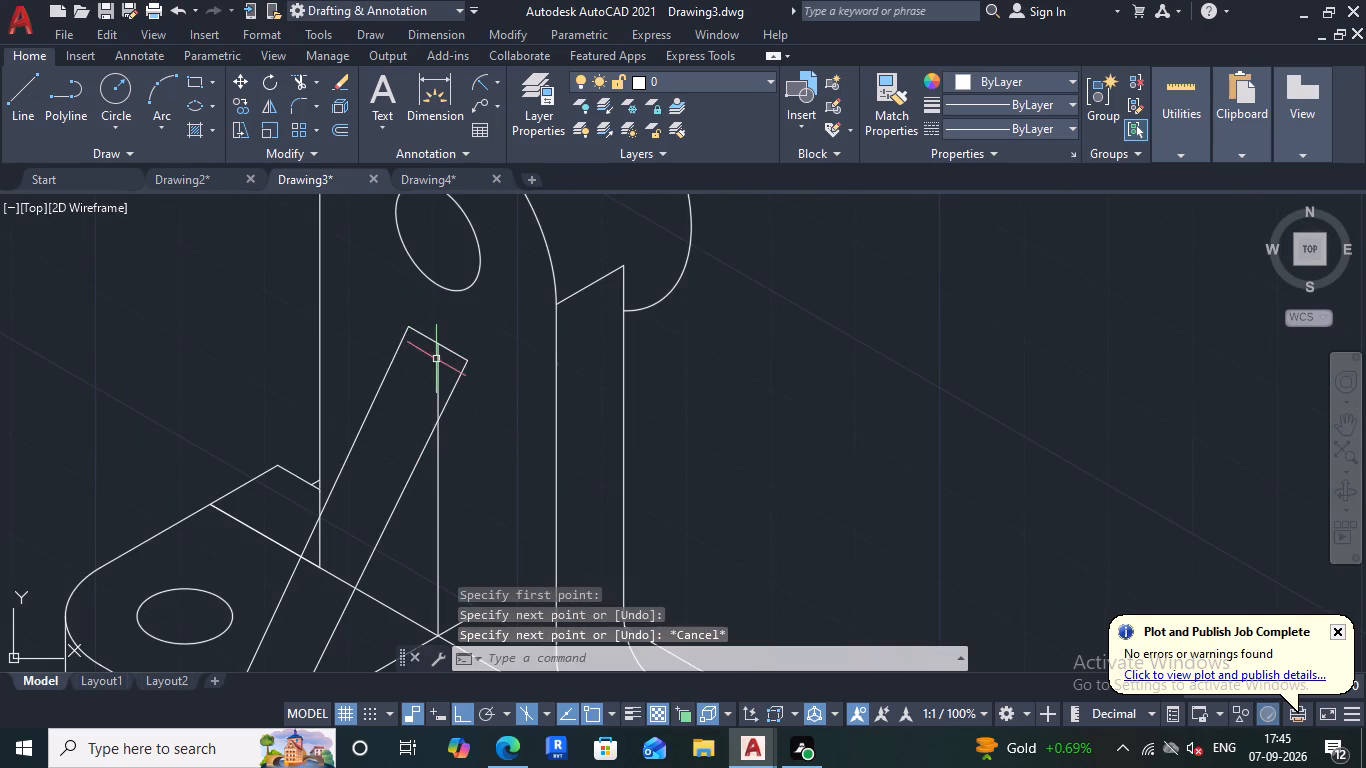
# Erase the 30-unit vertical construction line and the middle 30° construction line.
pyautogui.click(436, 373)
pyautogui.press('Delete')
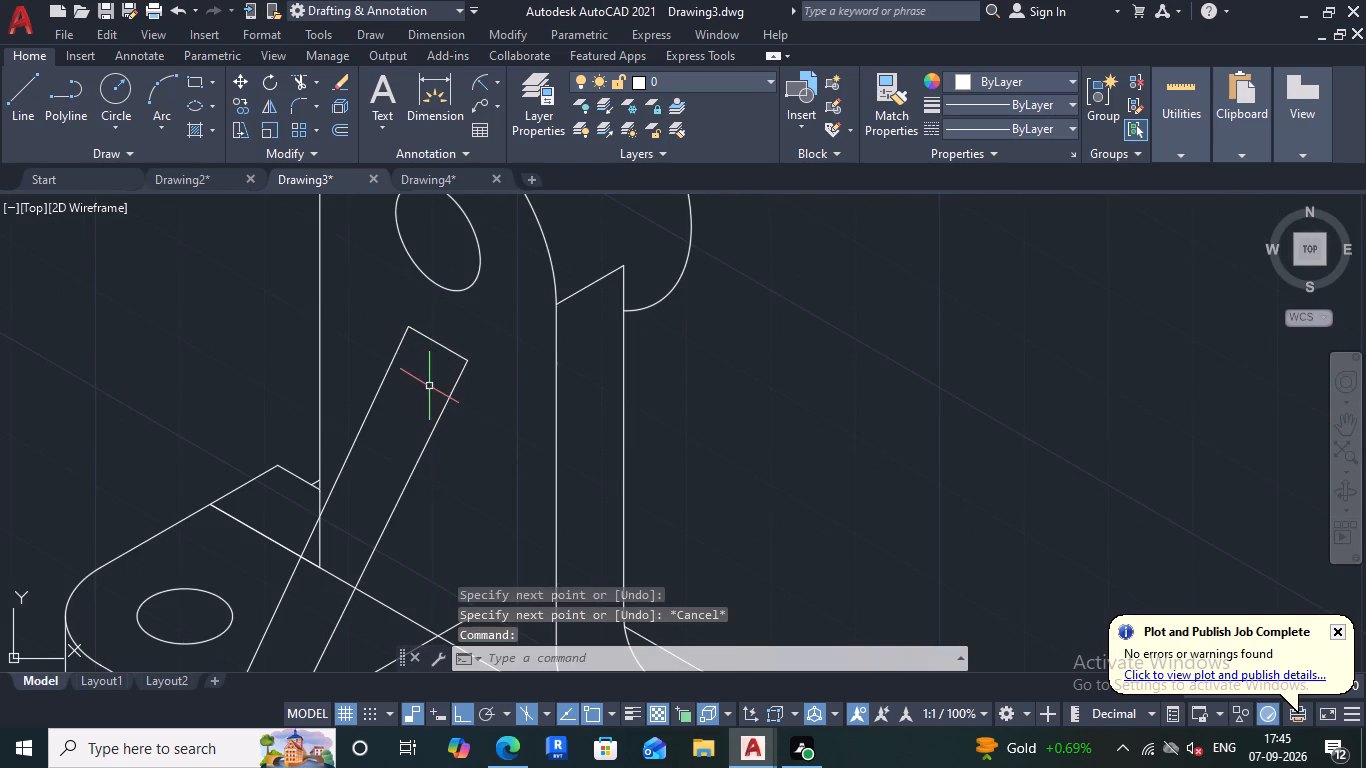
pyautogui.scroll(-4, 439, 386)
pyautogui.scroll(3, 442, 419)
pyautogui.click(408, 428)
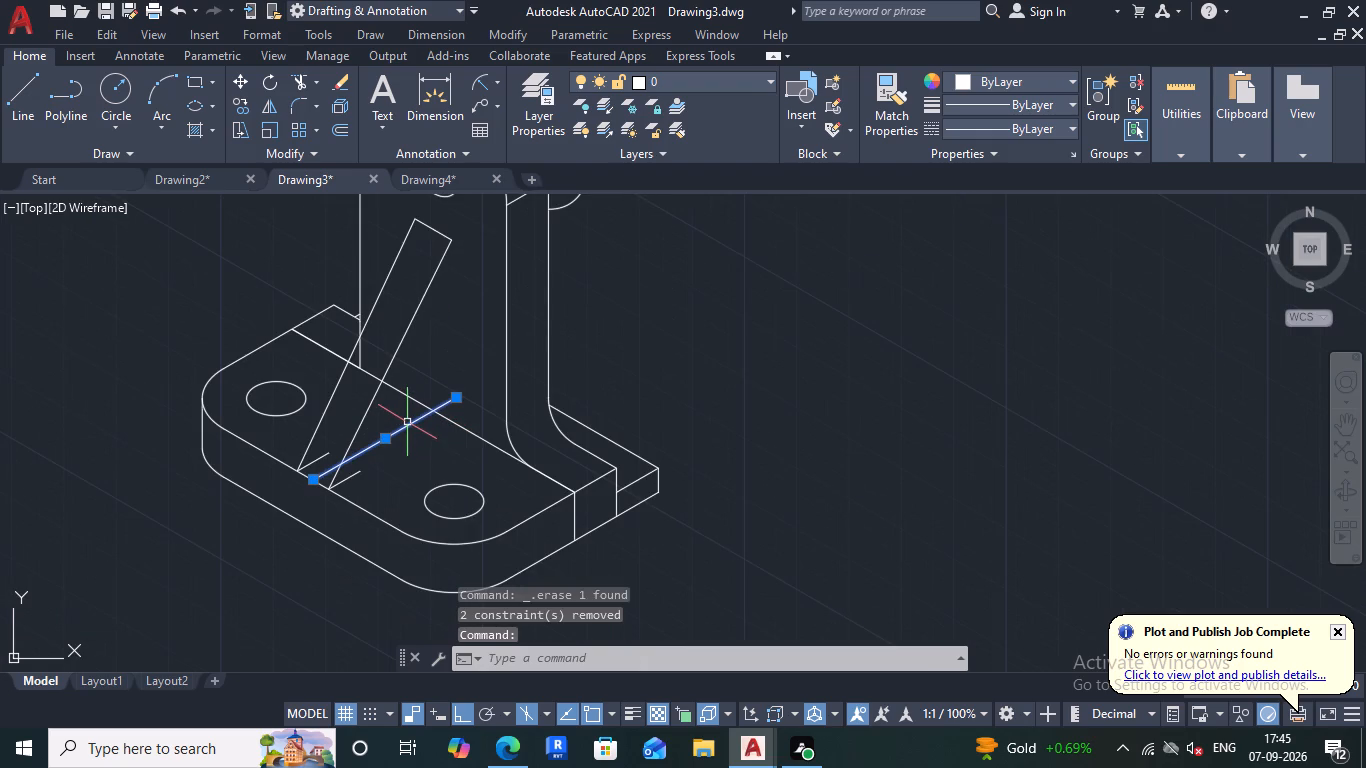
pyautogui.press('Delete')
# Erase the two short marks at the foot of the sloping rib edges.
pyautogui.scroll(2, 342, 475)
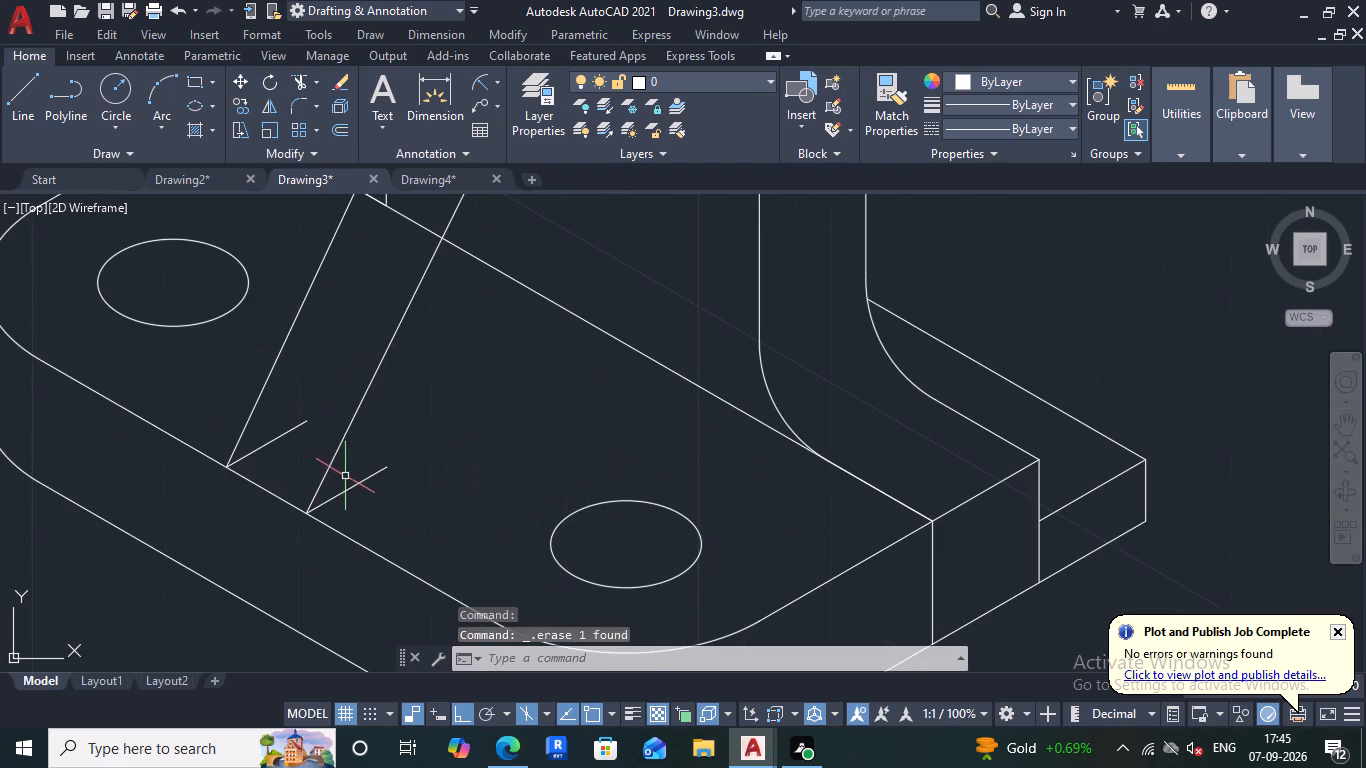
pyautogui.click(347, 479)
pyautogui.click(366, 494)
pyautogui.click(372, 498)
pyautogui.click(365, 475)
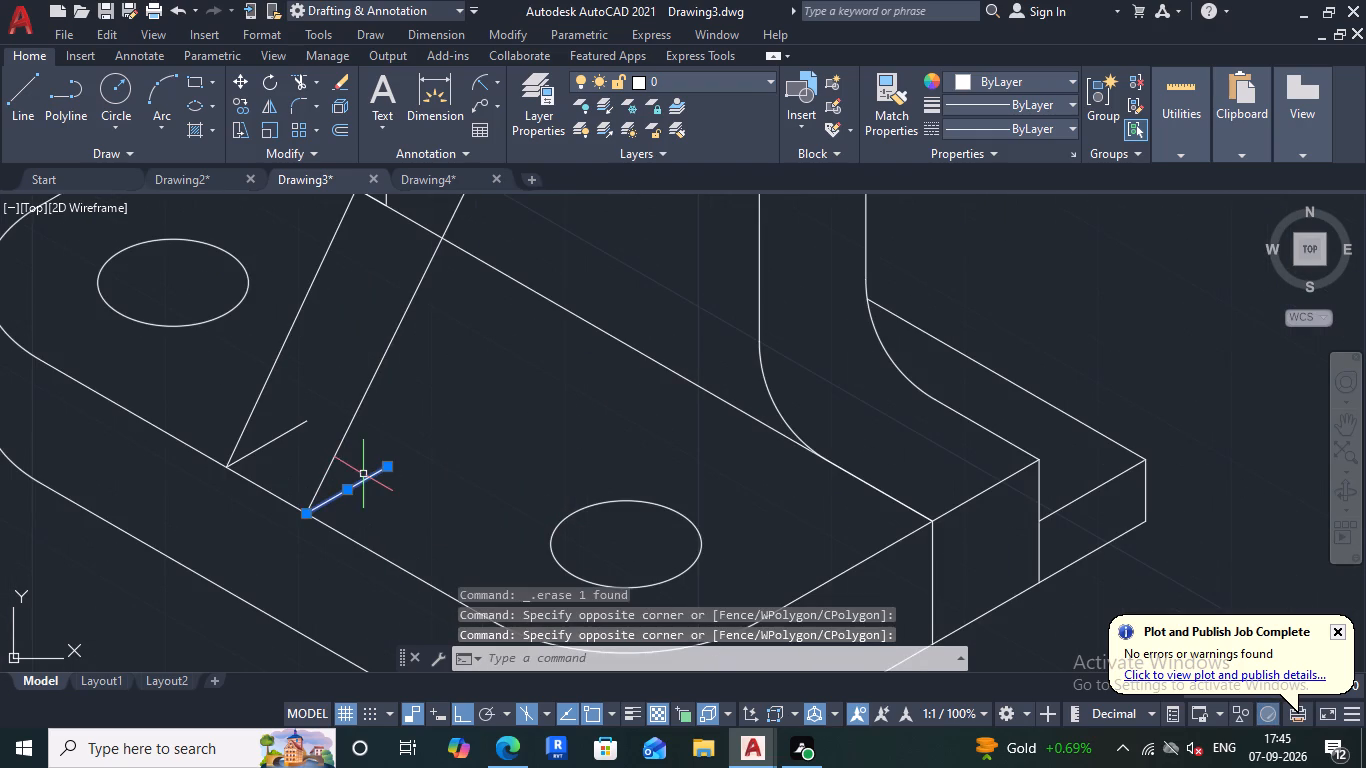
pyautogui.press('Delete')
pyautogui.click(272, 461)
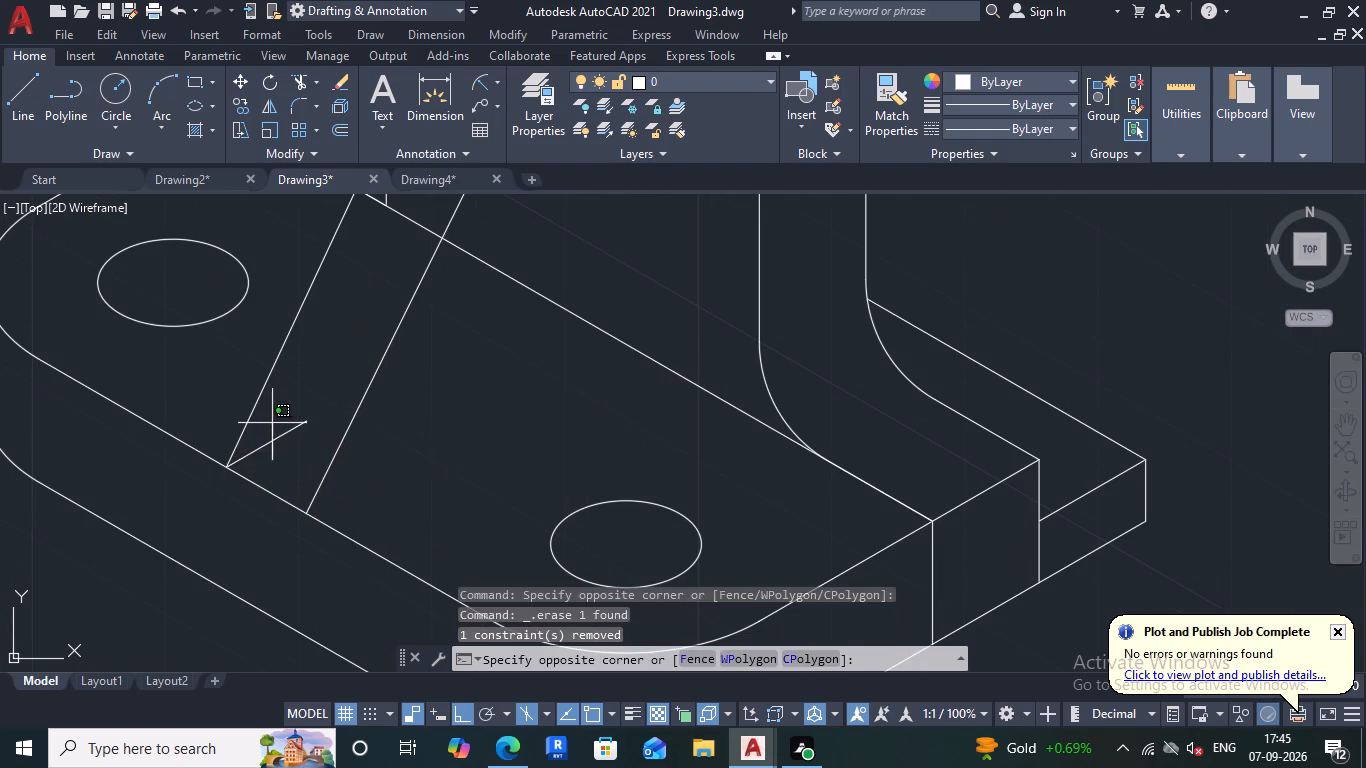
pyautogui.click(262, 422)
pyautogui.press('Delete')
# Draw a 30° isometric line from the foot of the nearer sloping rib edge to just past the upright's base line.
pyautogui.scroll(-2, 287, 436)
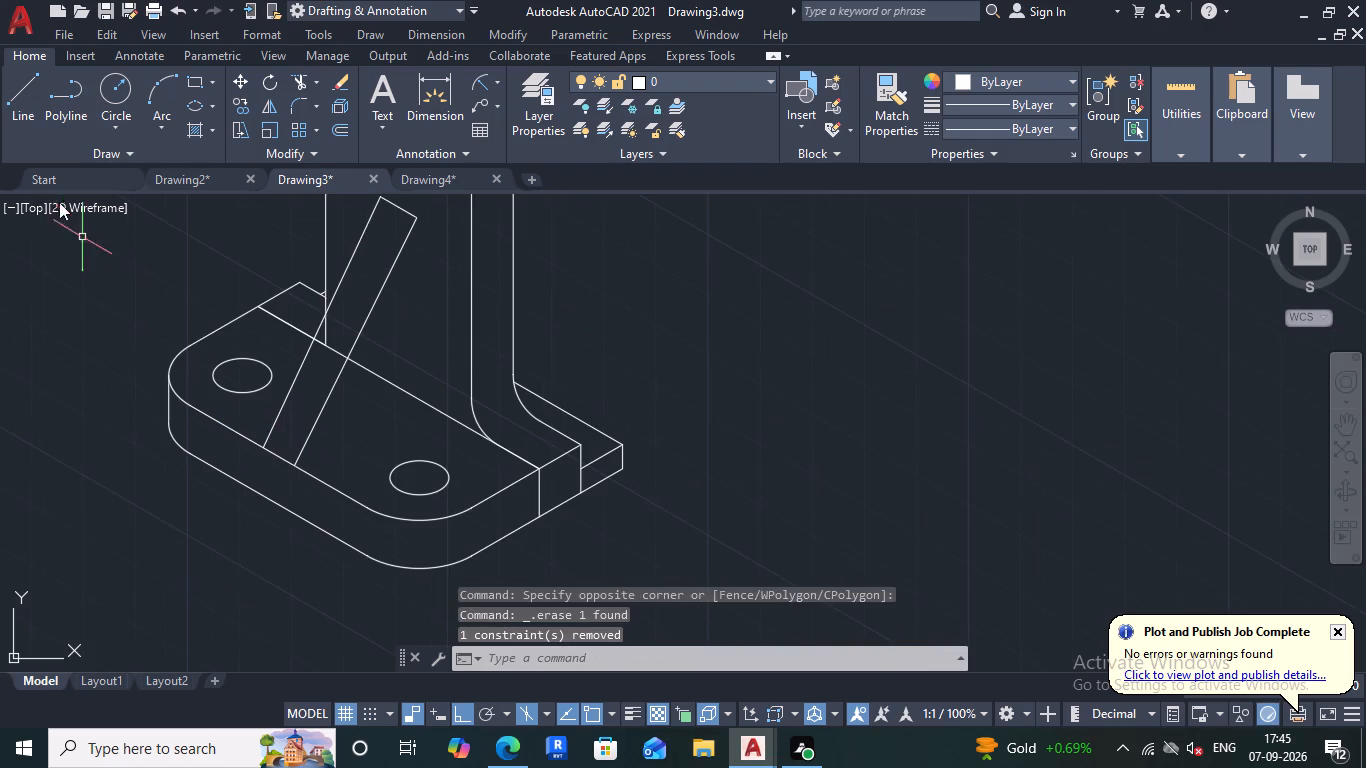
pyautogui.click(28, 108)
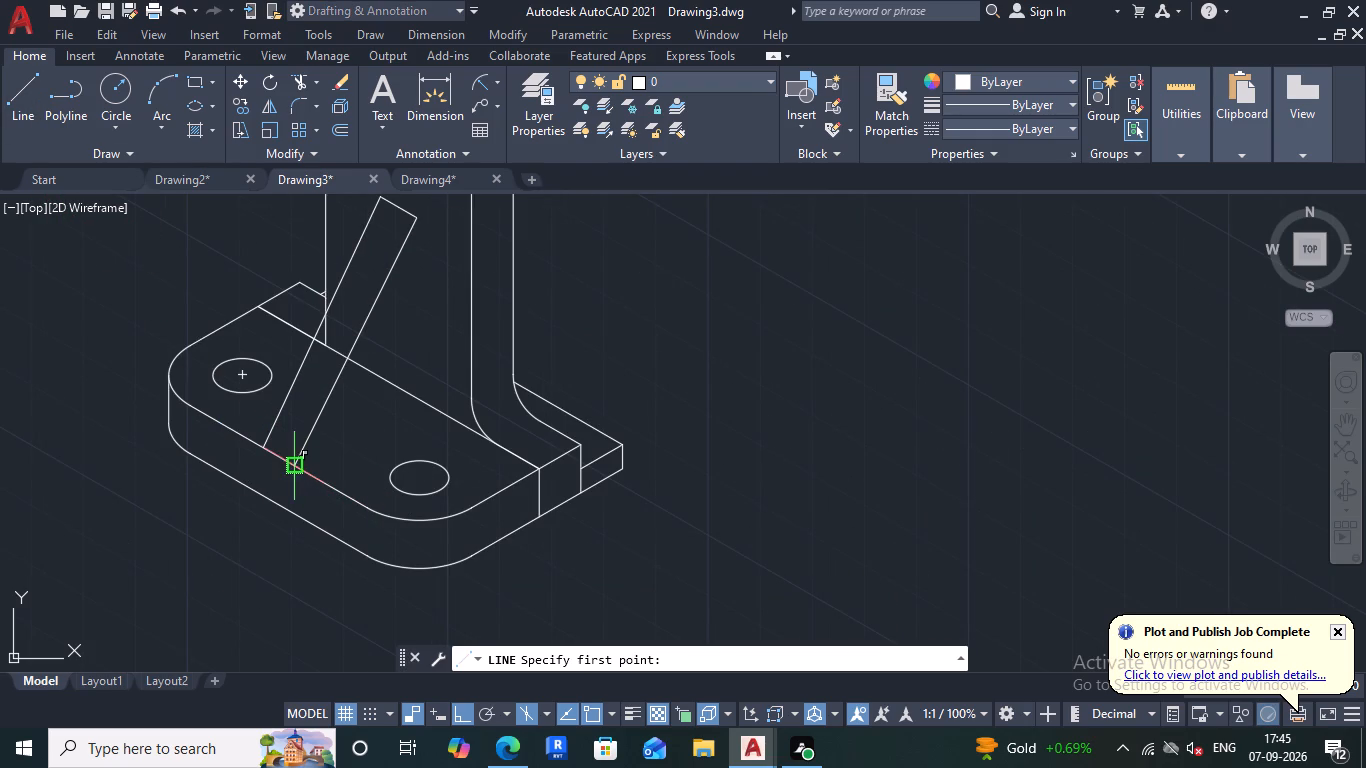
pyautogui.click(290, 463)
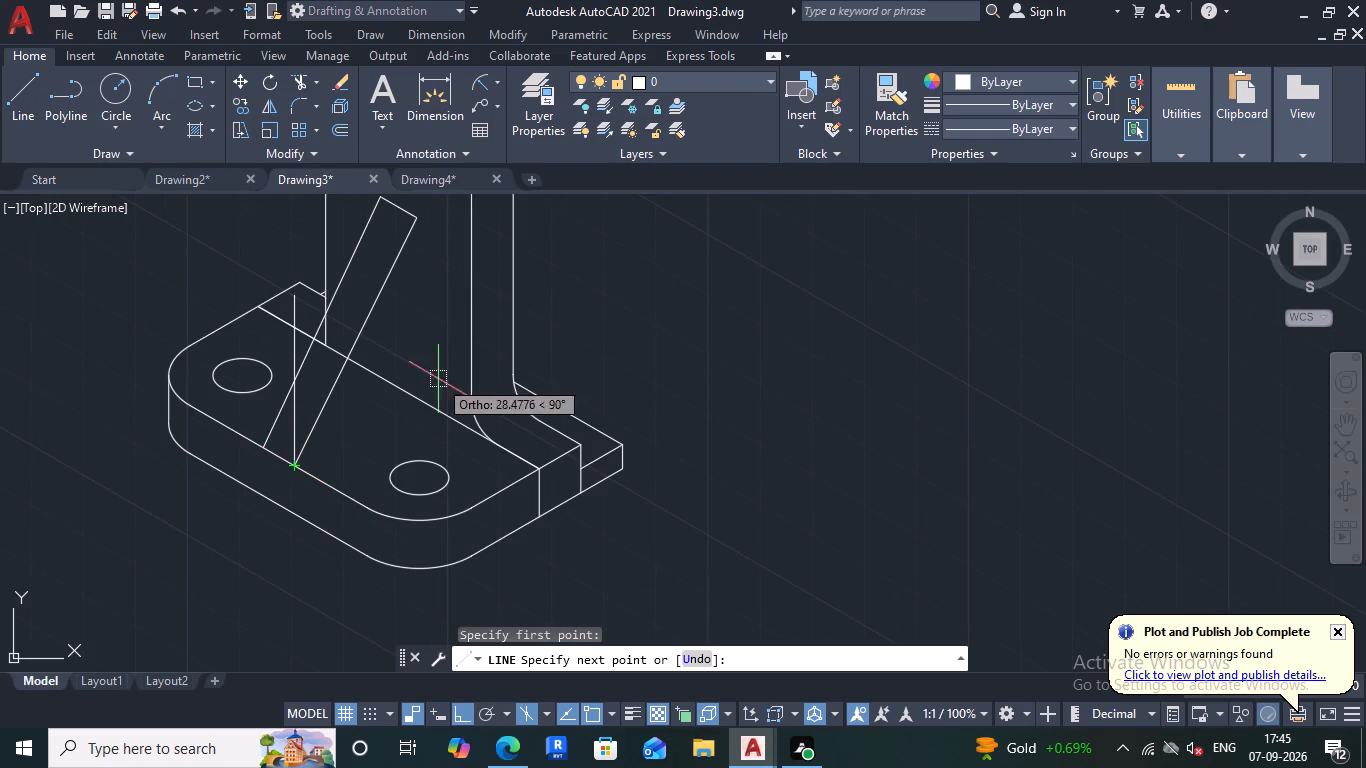
pyautogui.press('F5')
pyautogui.scroll(3, 427, 388)
pyautogui.click(435, 396)
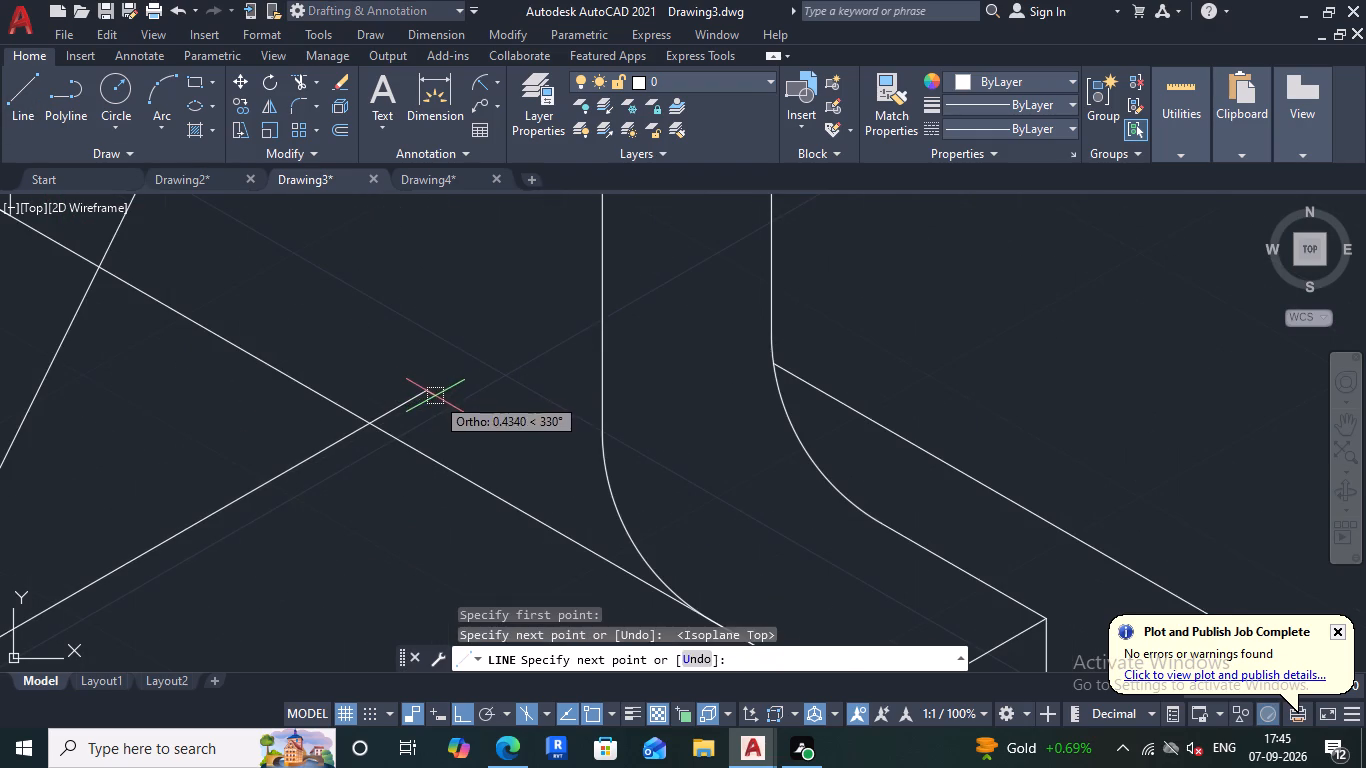
pyautogui.scroll(-3, 424, 406)
pyautogui.press('Escape')
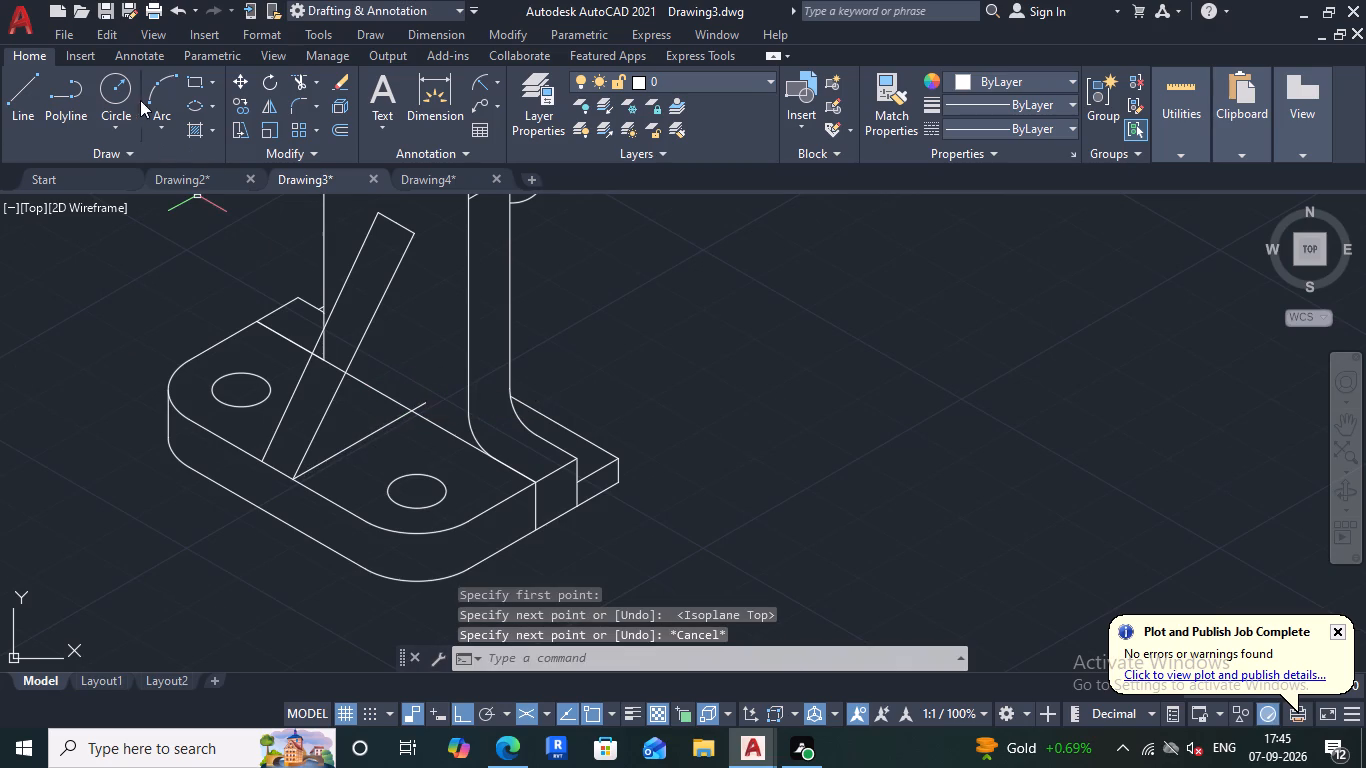
# Trim the new 30° line's overrun and the portions of the upright's base line and vertical edge hidden by the rib.
pyautogui.click(303, 80)
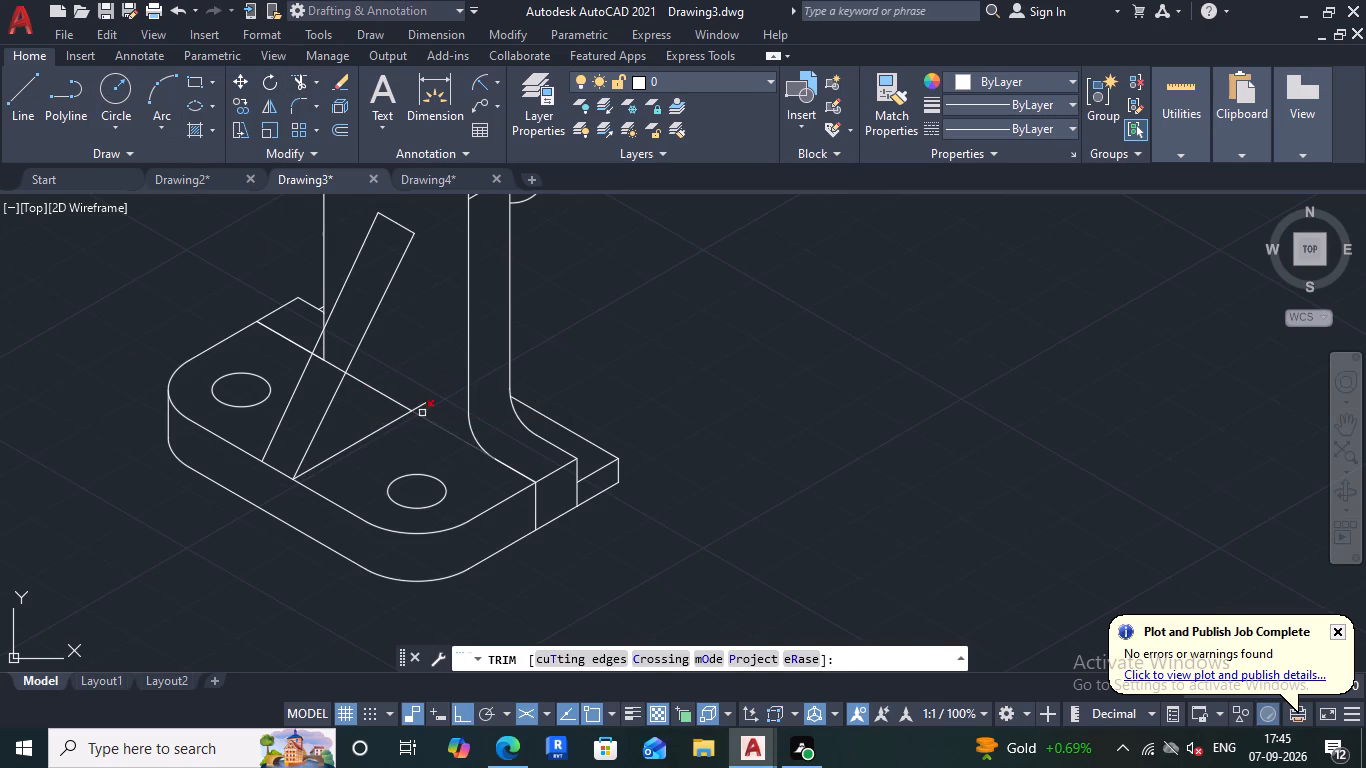
pyautogui.click(420, 405)
pyautogui.click(384, 396)
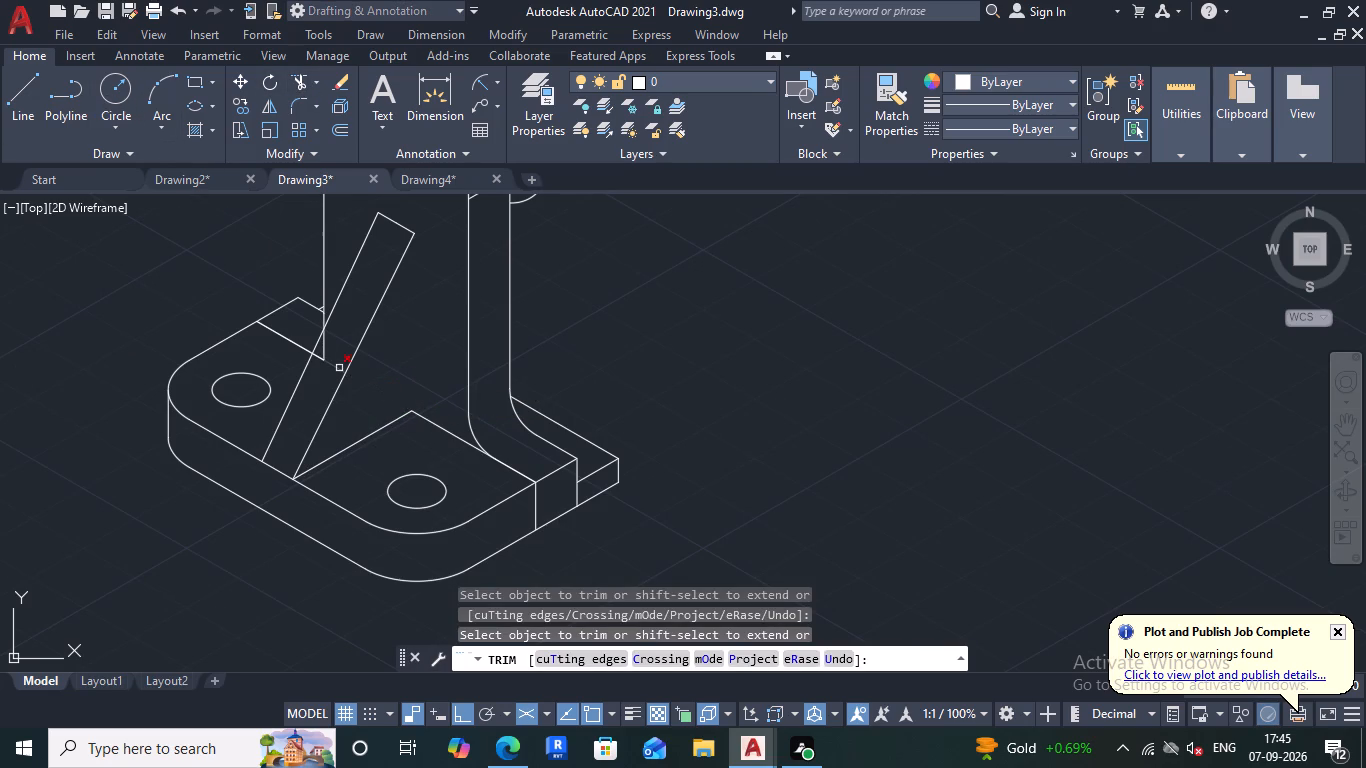
pyautogui.click(339, 368)
pyautogui.click(323, 355)
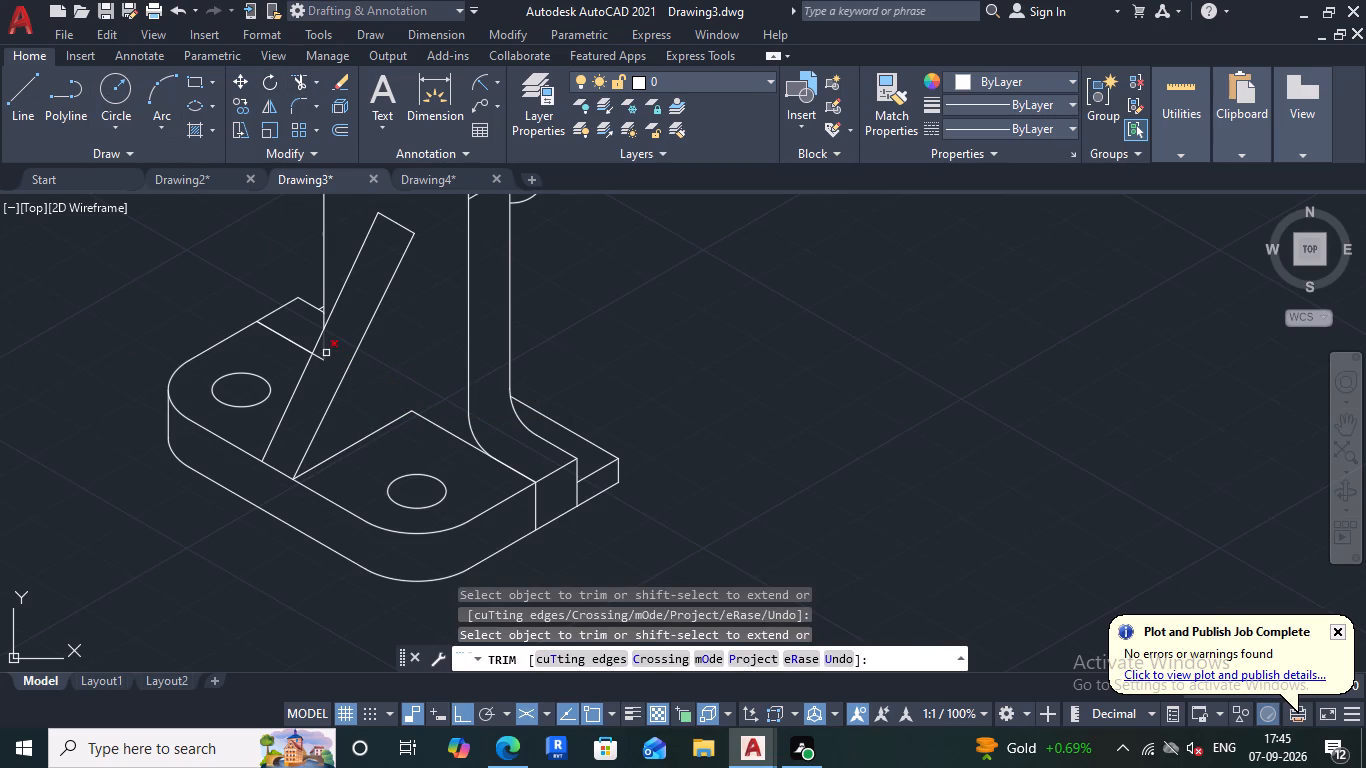
pyautogui.click(326, 350)
pyautogui.click(319, 363)
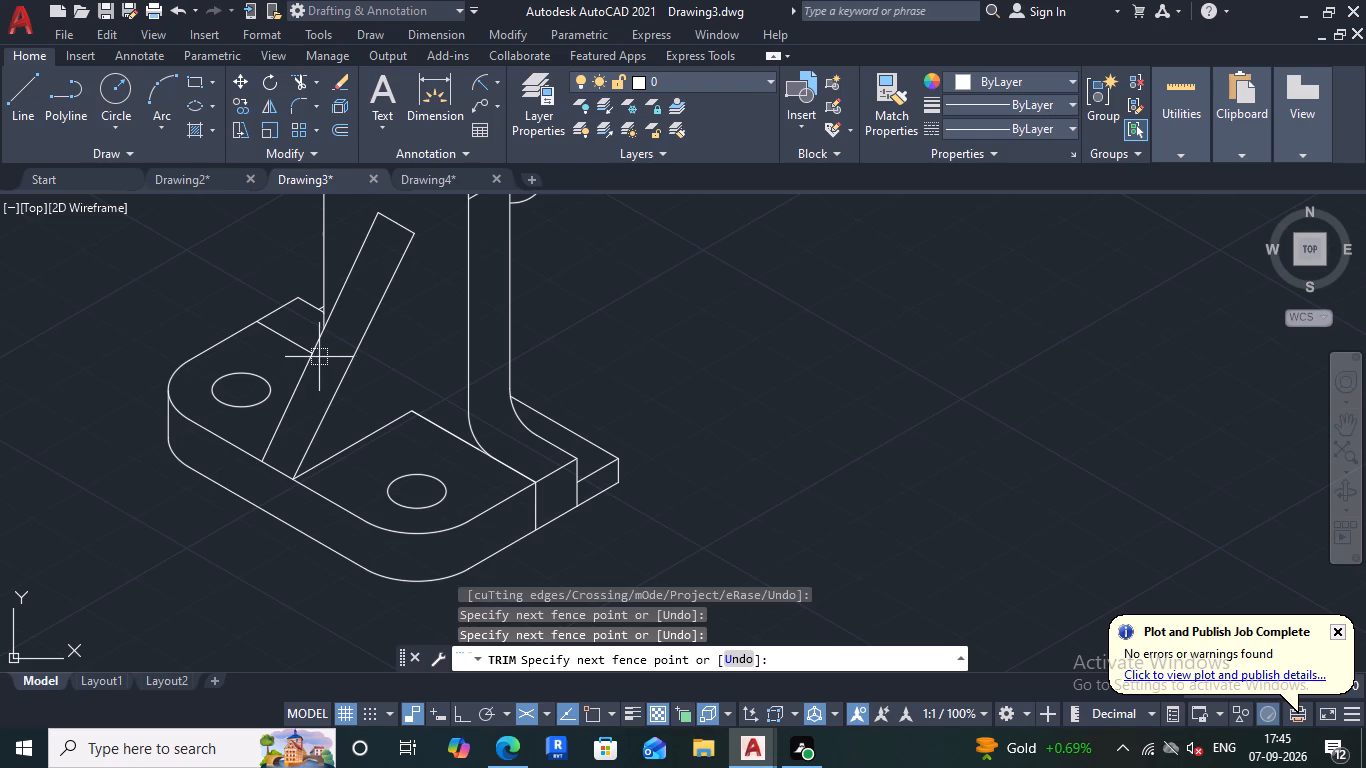
pyautogui.click(323, 363)
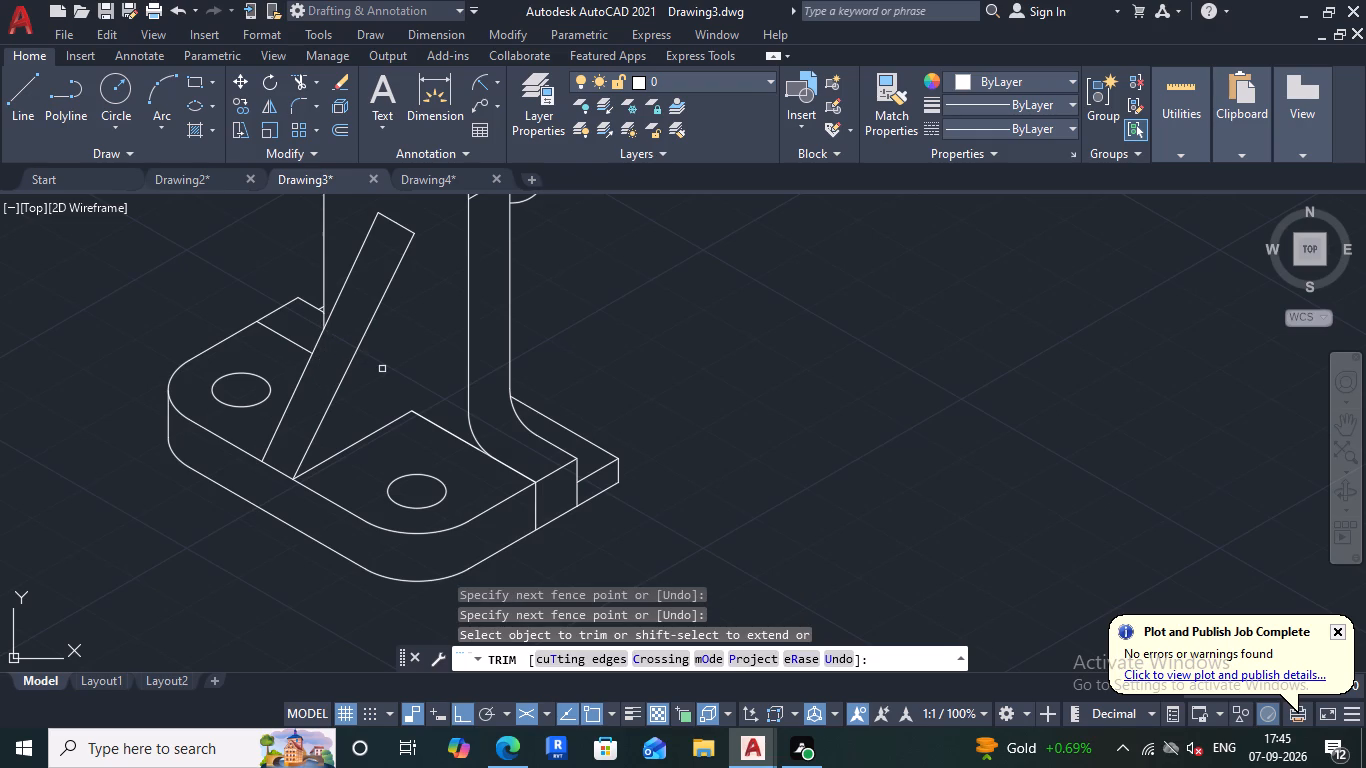
# Draw the rib's rear edge from the 30° line's corner on the upright's base line up to the rib's nearer top corner.
pyautogui.click(18, 95)
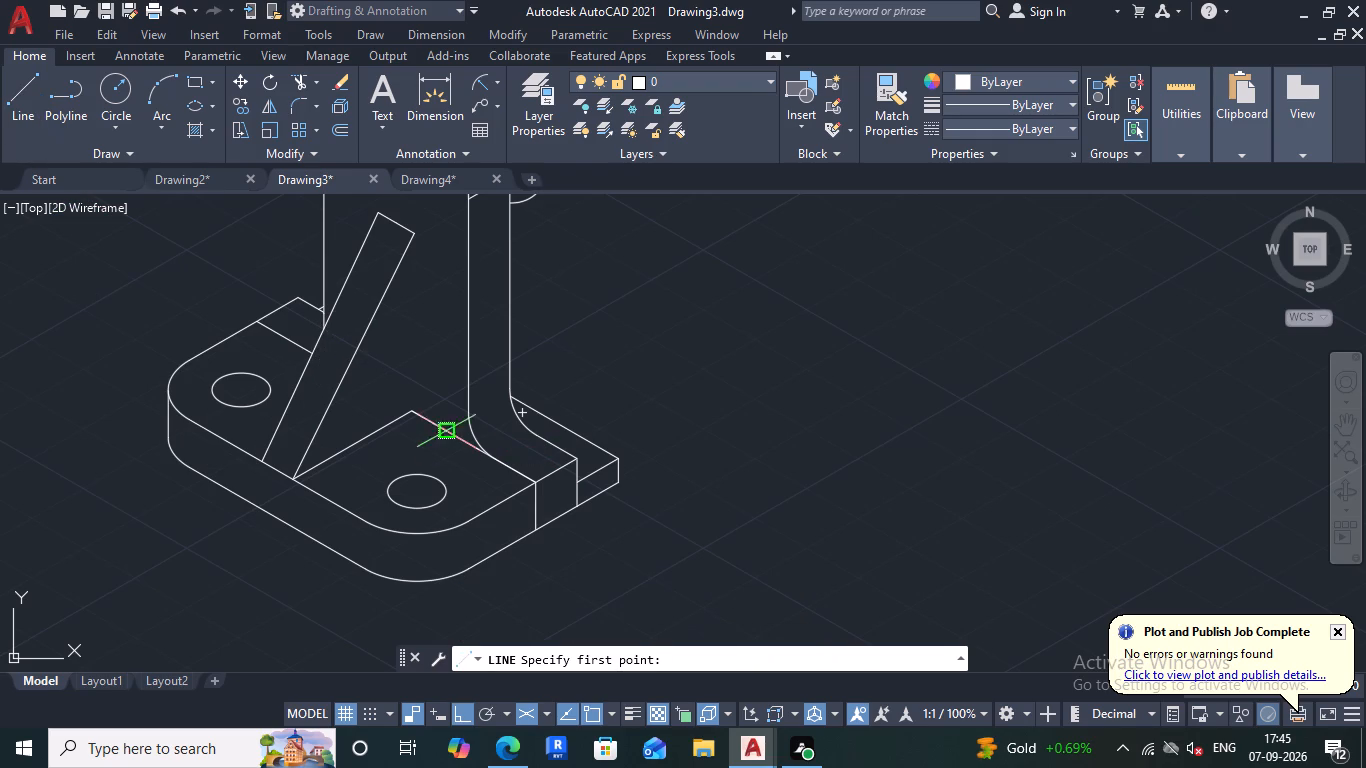
pyautogui.click(415, 413)
pyautogui.press('F5')
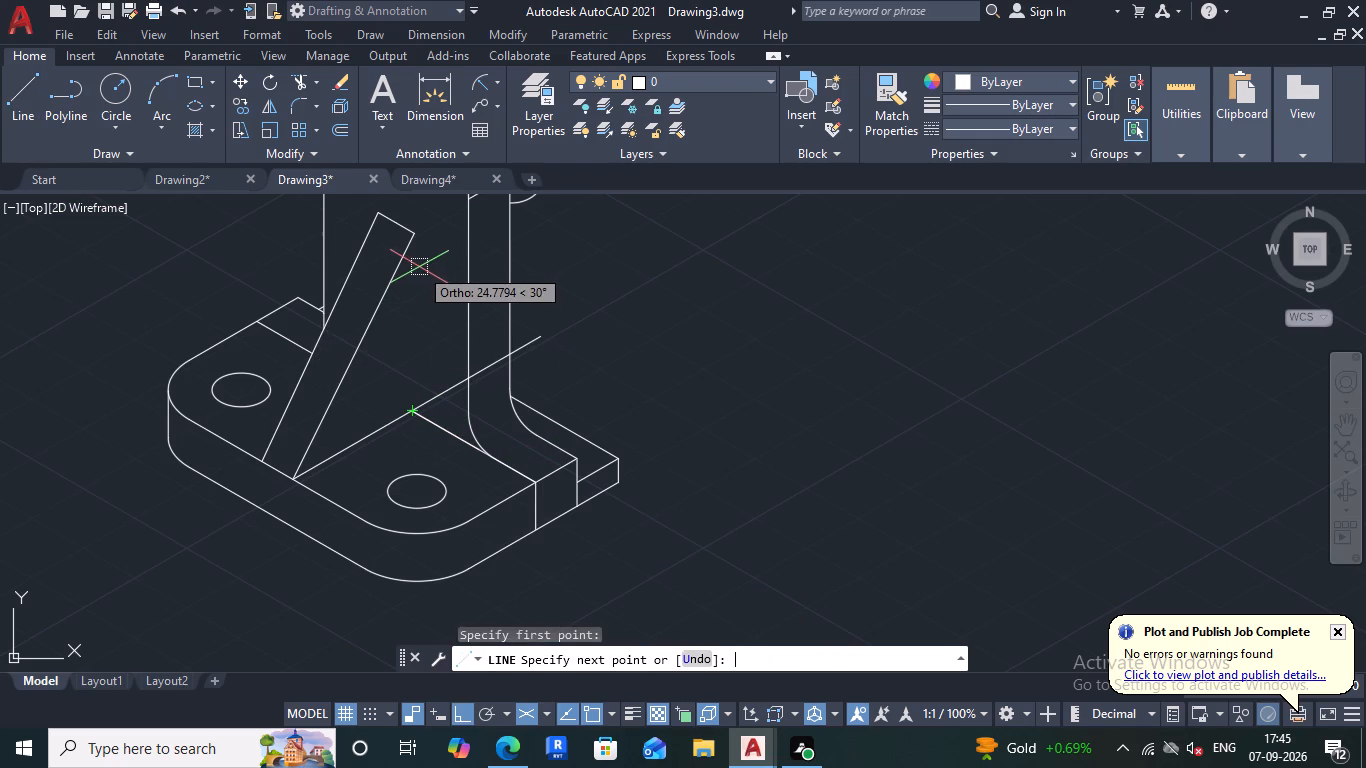
pyautogui.scroll(3, 415, 232)
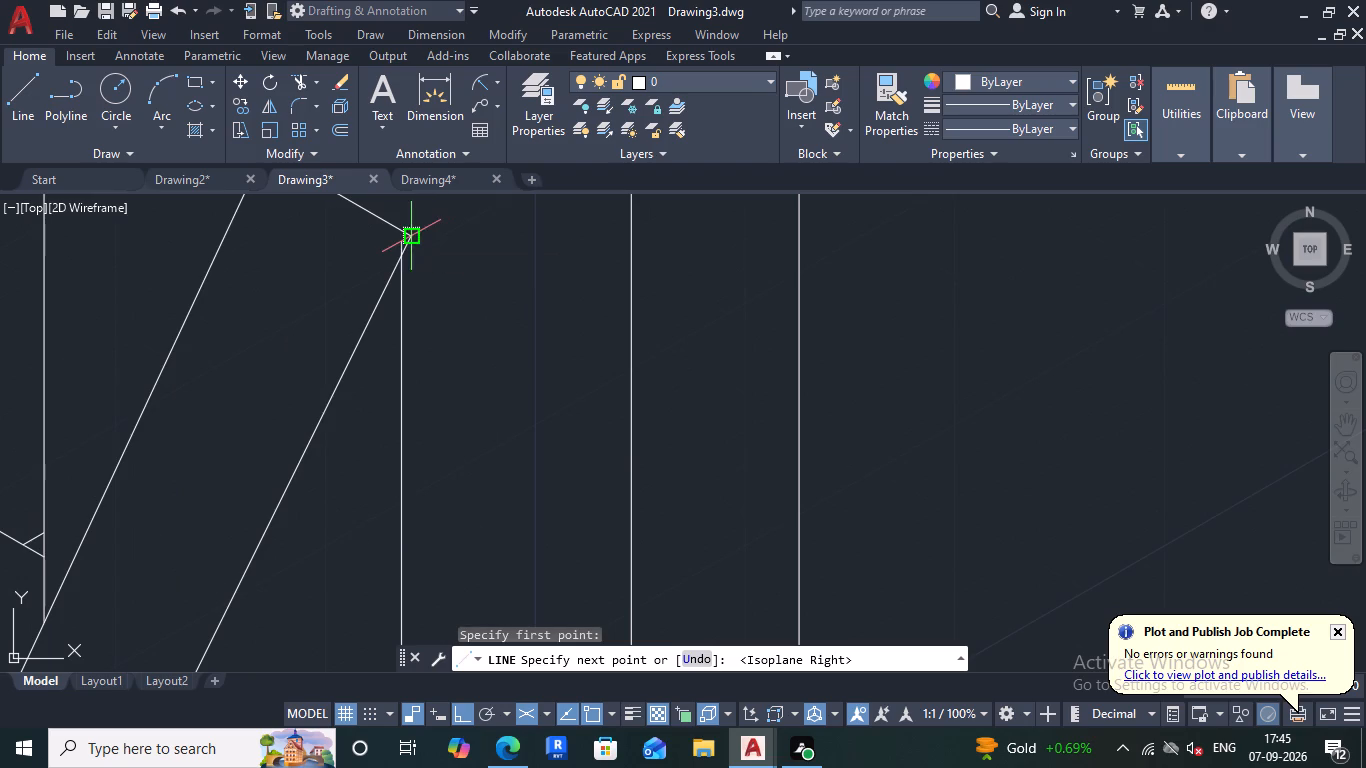
pyautogui.click(411, 235)
pyautogui.press('Escape')
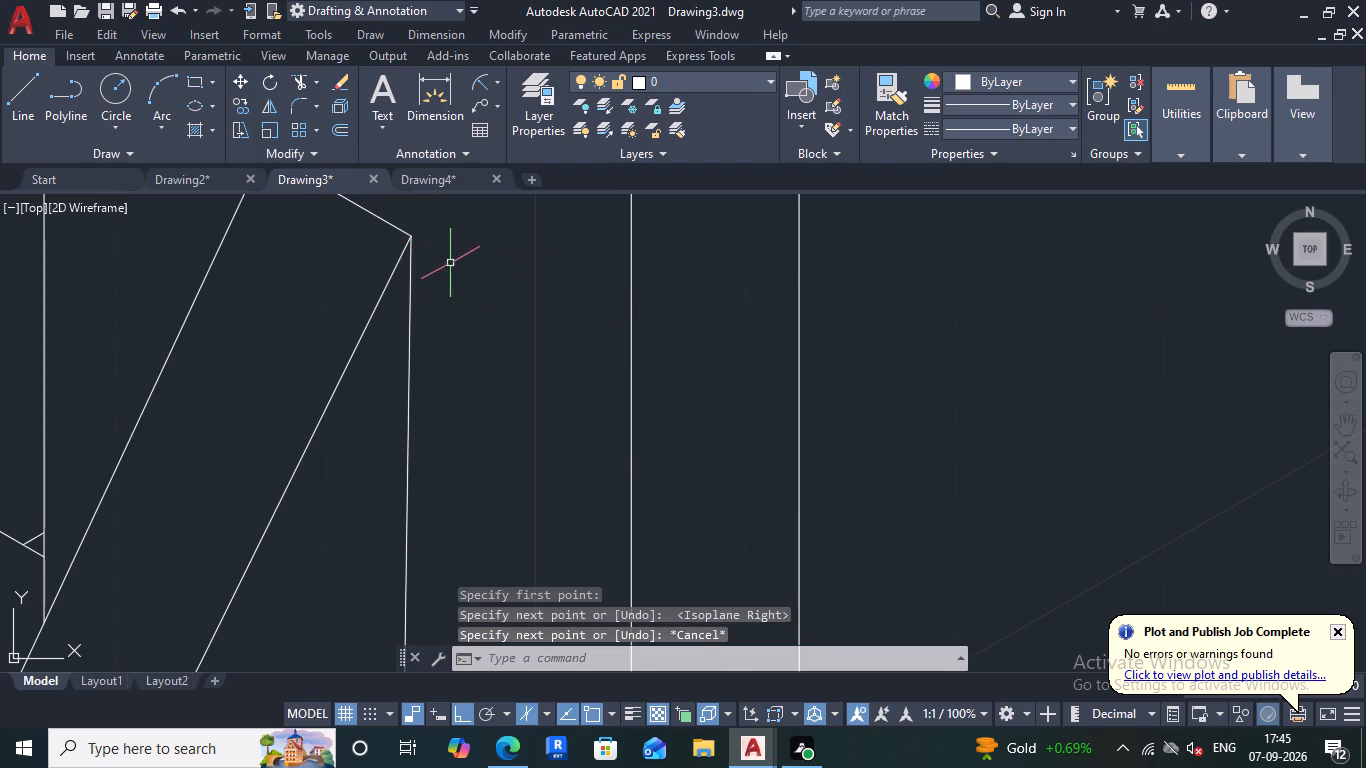
# Examine the isometric view around the rib and the junction between the upright and the base.
pyautogui.scroll(-6, 450, 263)
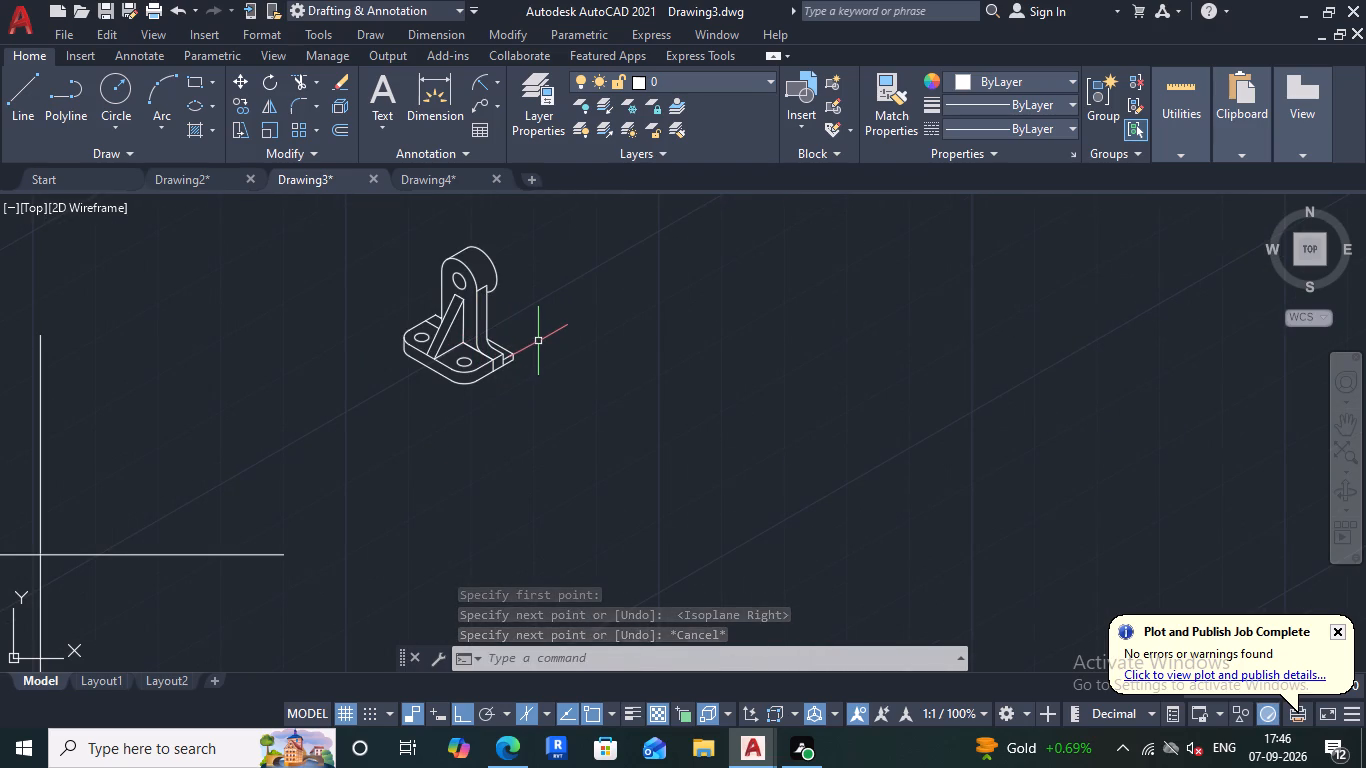
pyautogui.scroll(2, 435, 335)
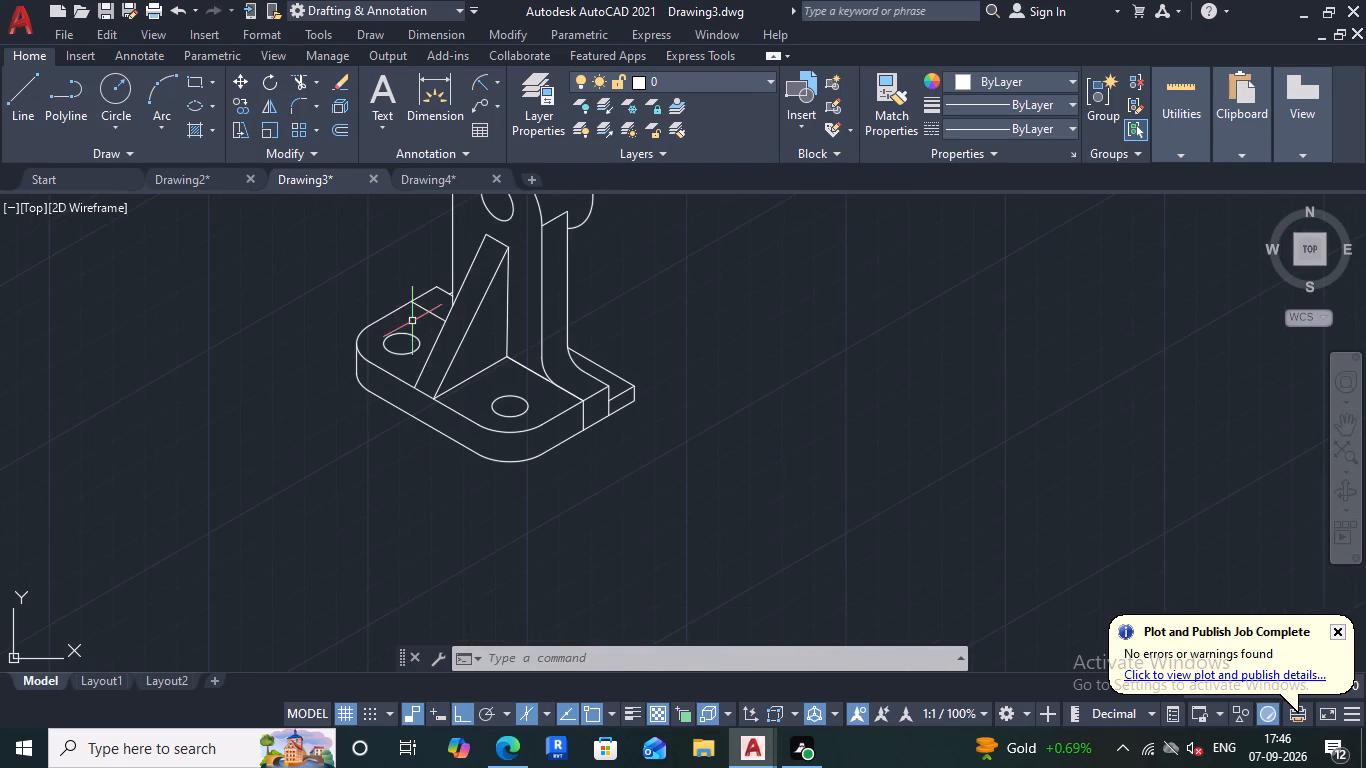
pyautogui.scroll(2, 416, 319)
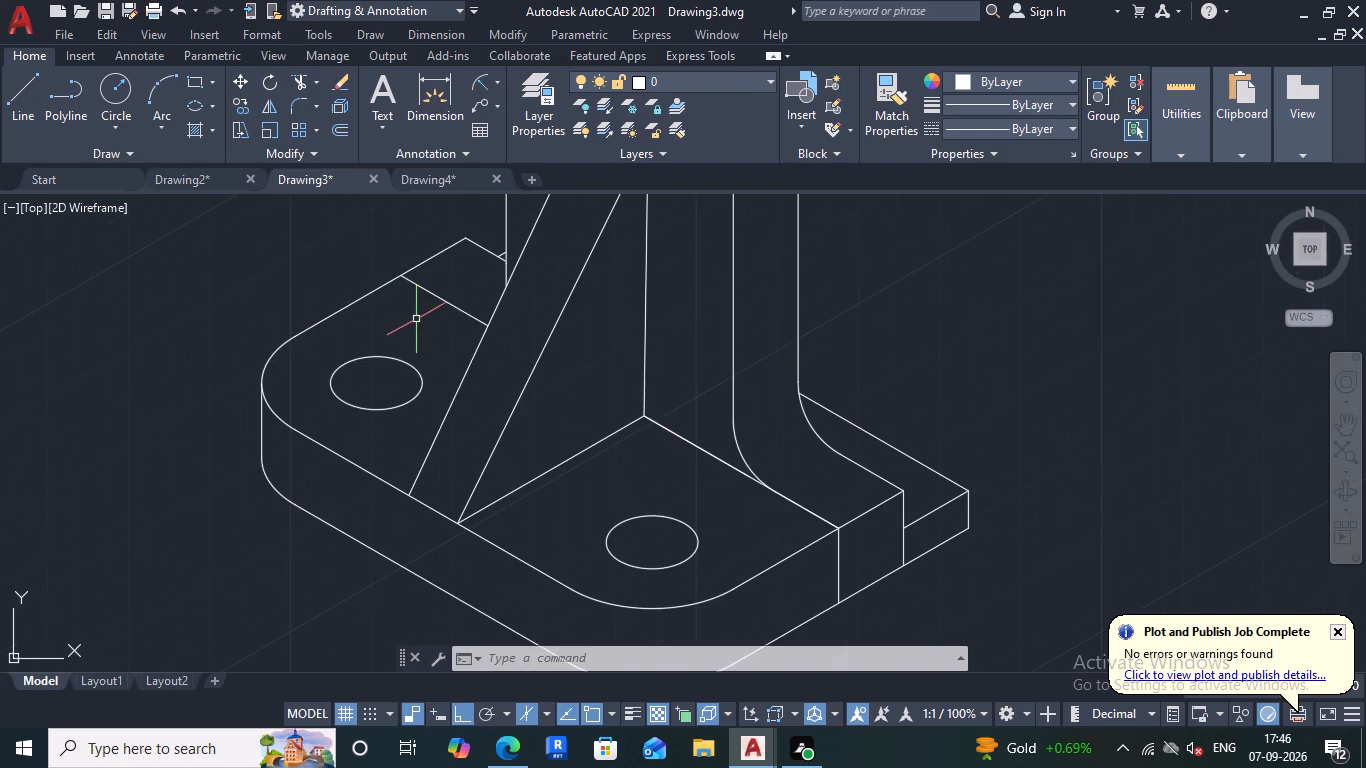
pyautogui.scroll(-2, 423, 321)
pyautogui.scroll(1, 425, 321)
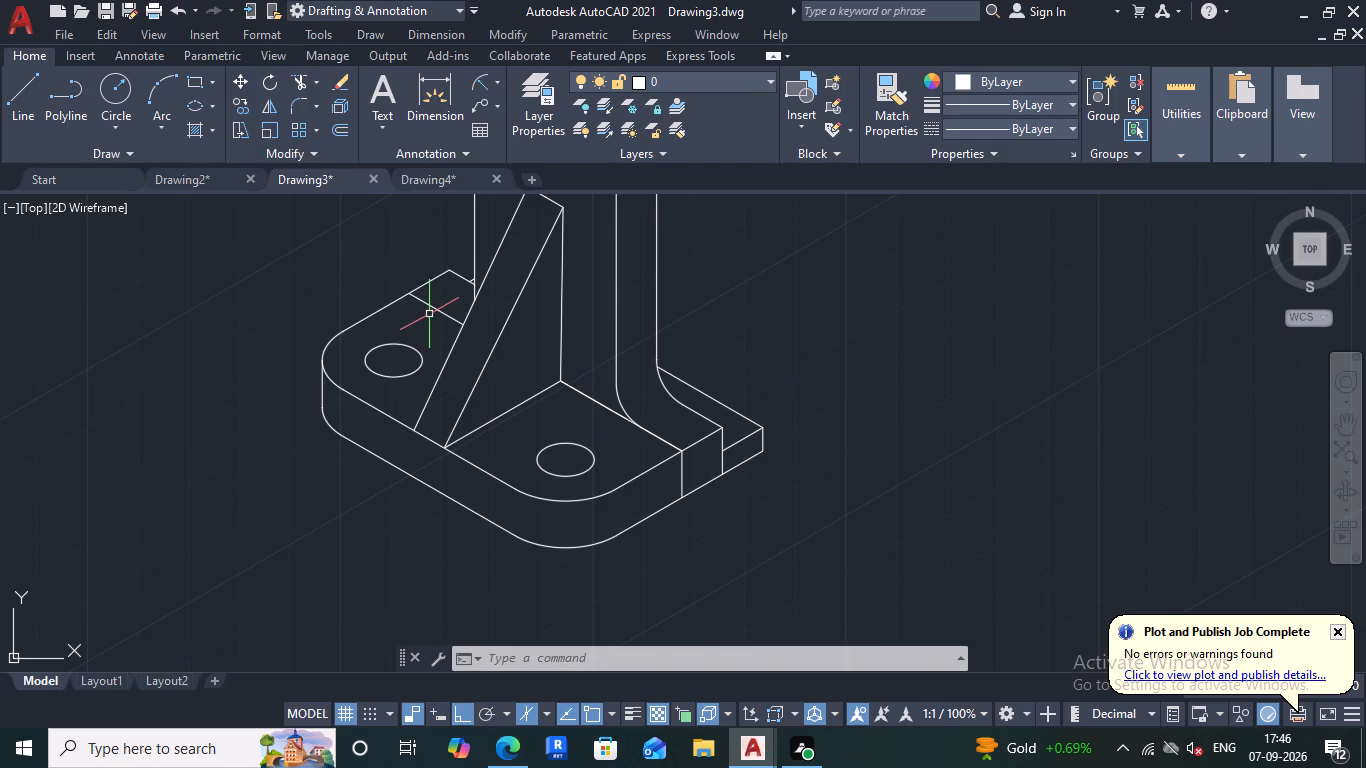
pyautogui.scroll(2, 478, 264)
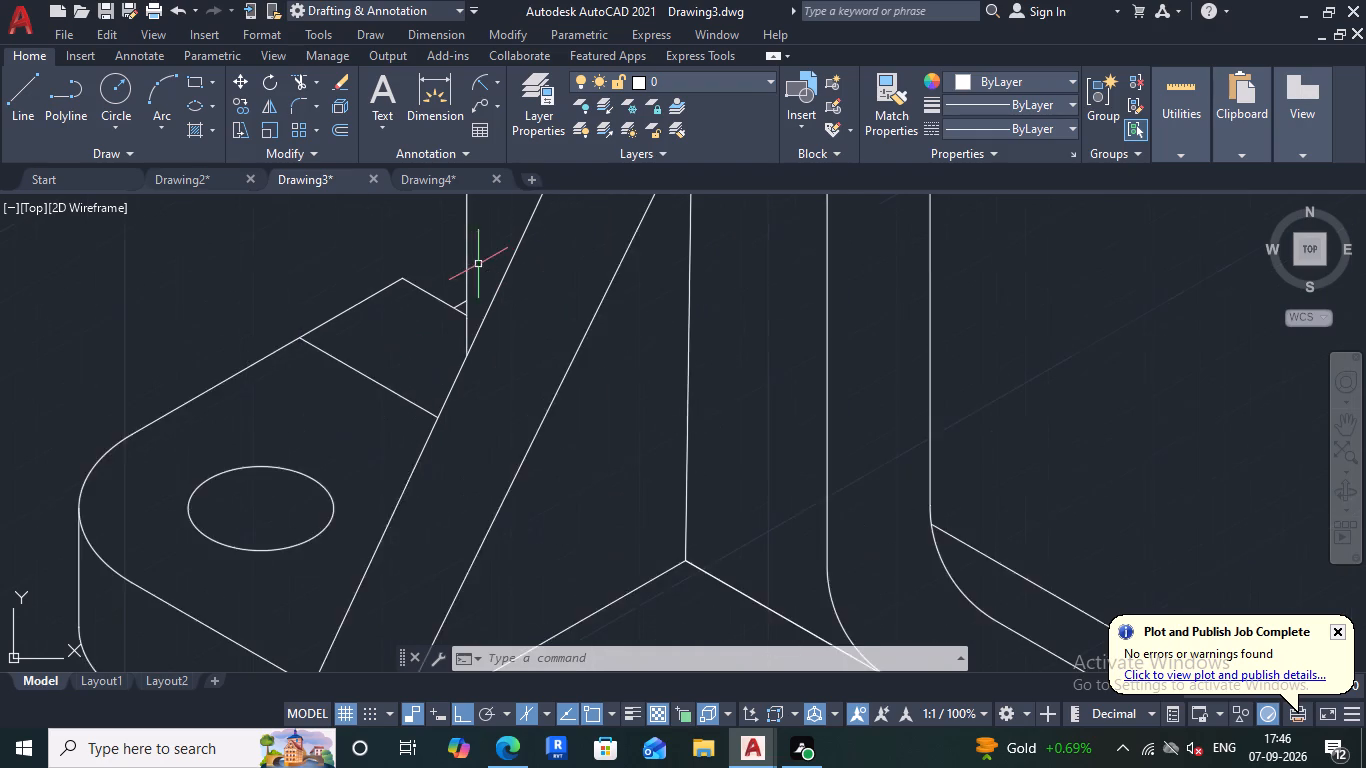
pyautogui.scroll(-7, 478, 264)
pyautogui.scroll(5, 448, 250)
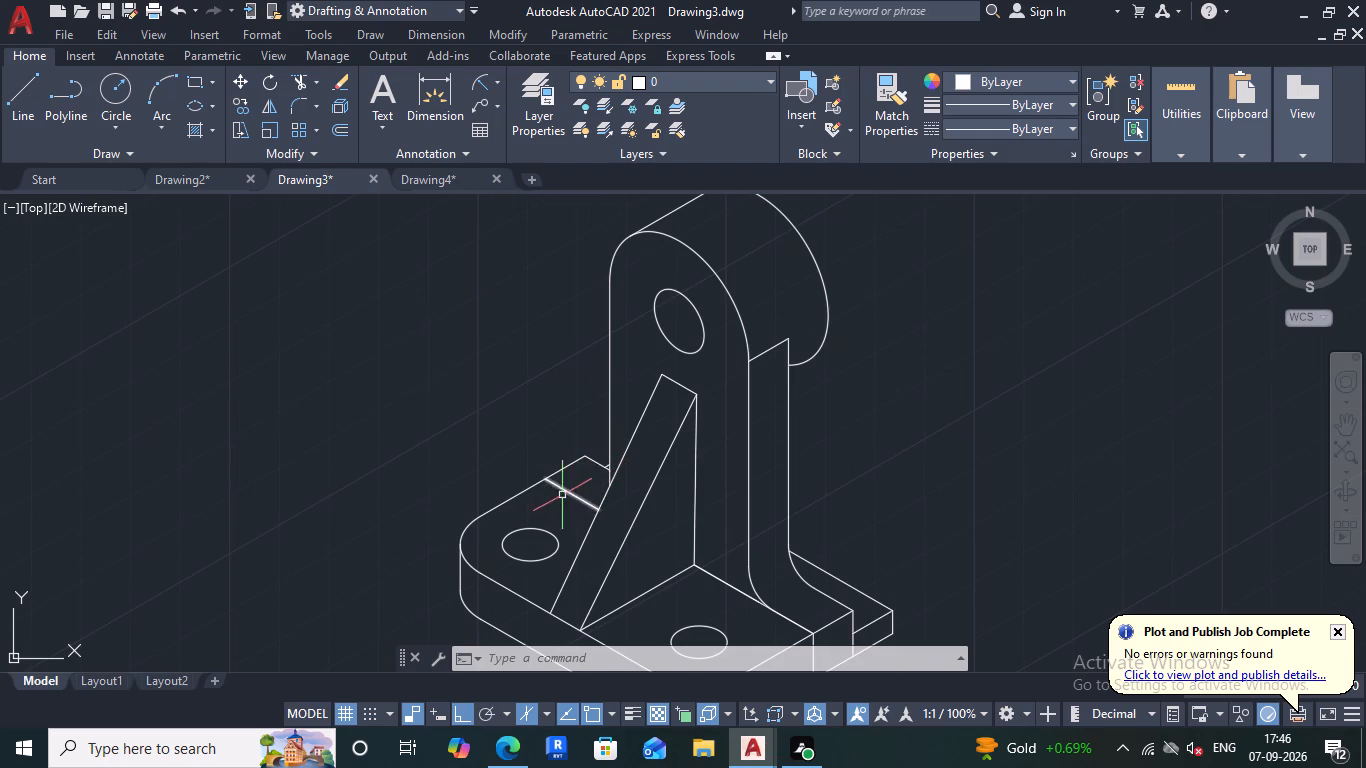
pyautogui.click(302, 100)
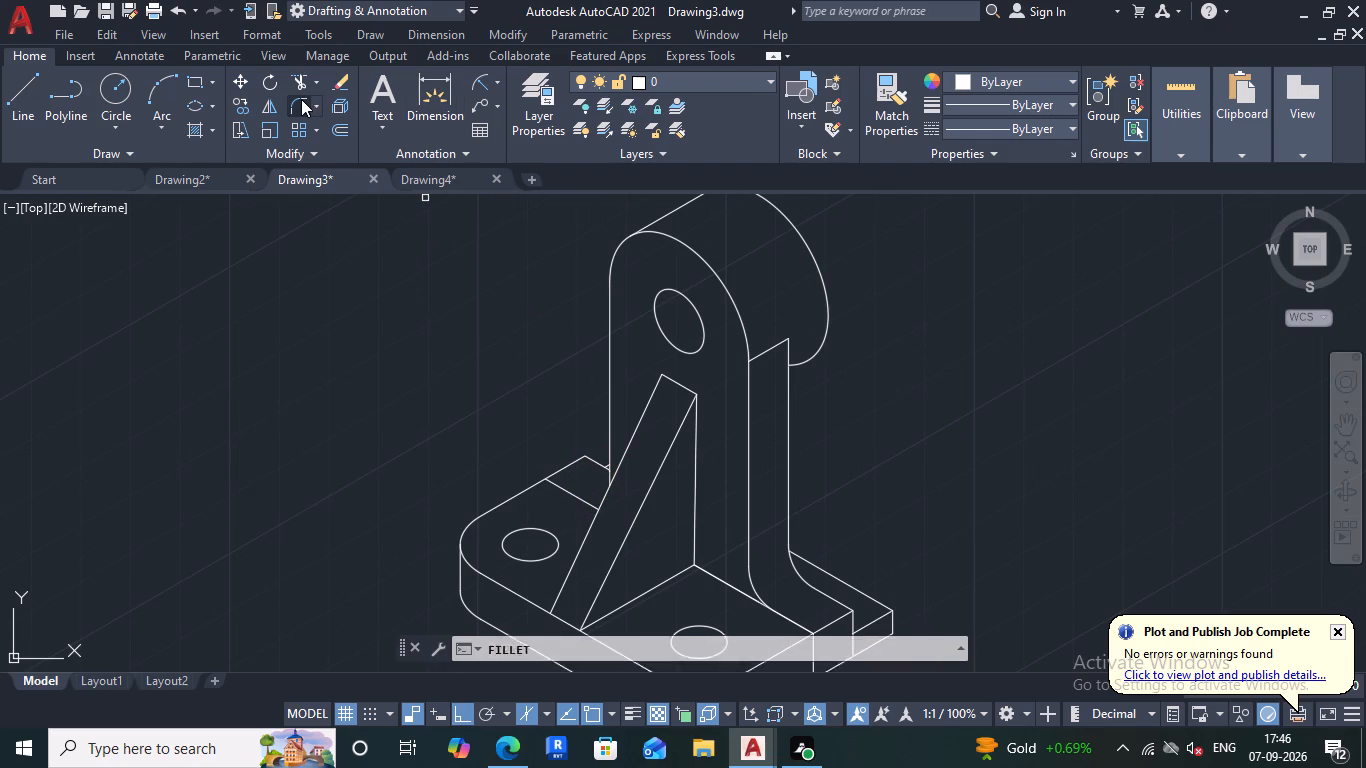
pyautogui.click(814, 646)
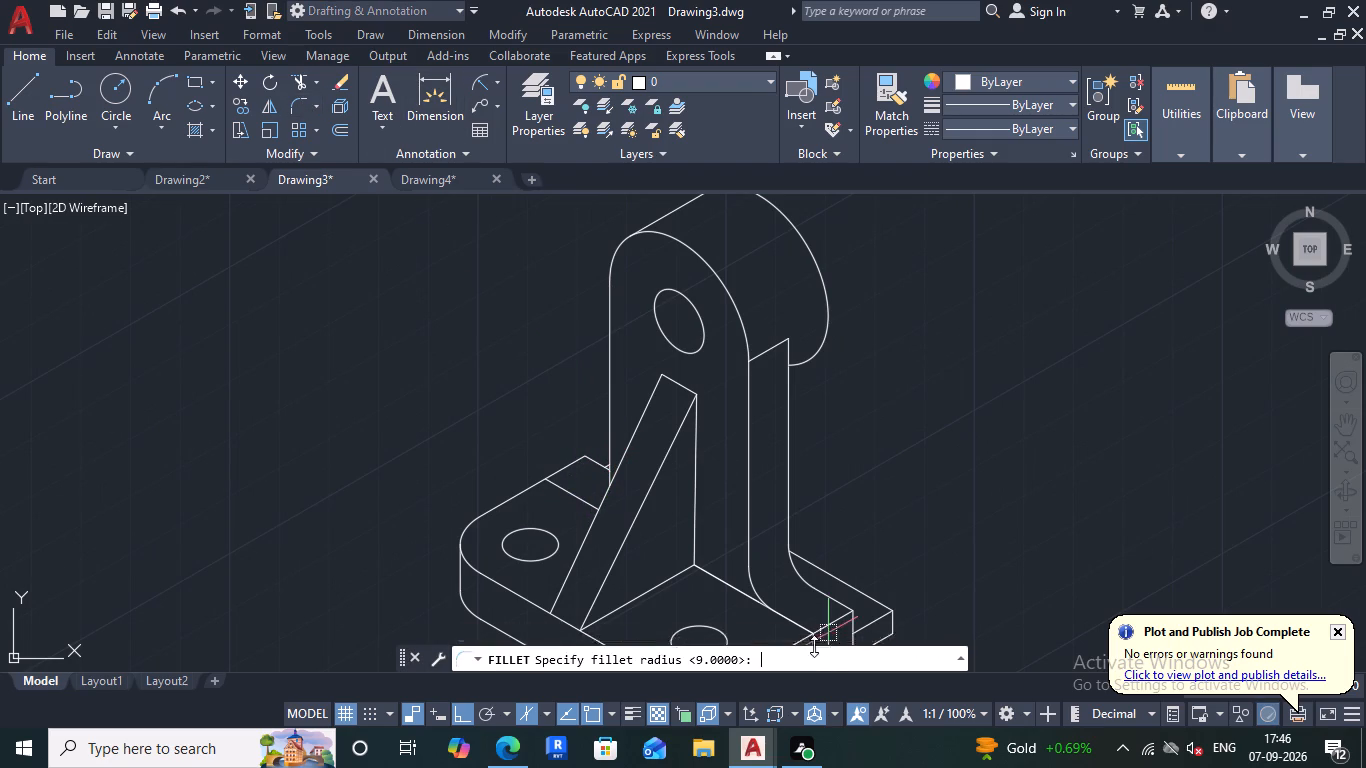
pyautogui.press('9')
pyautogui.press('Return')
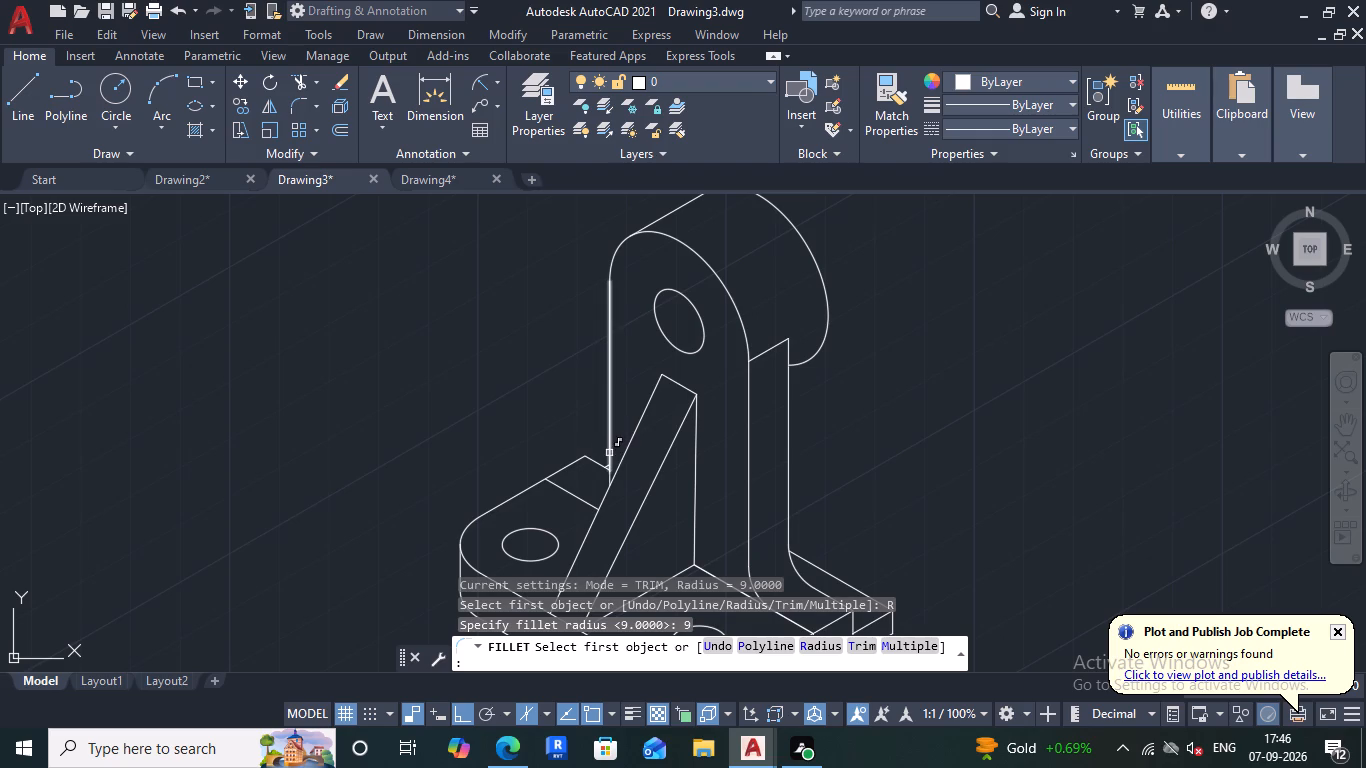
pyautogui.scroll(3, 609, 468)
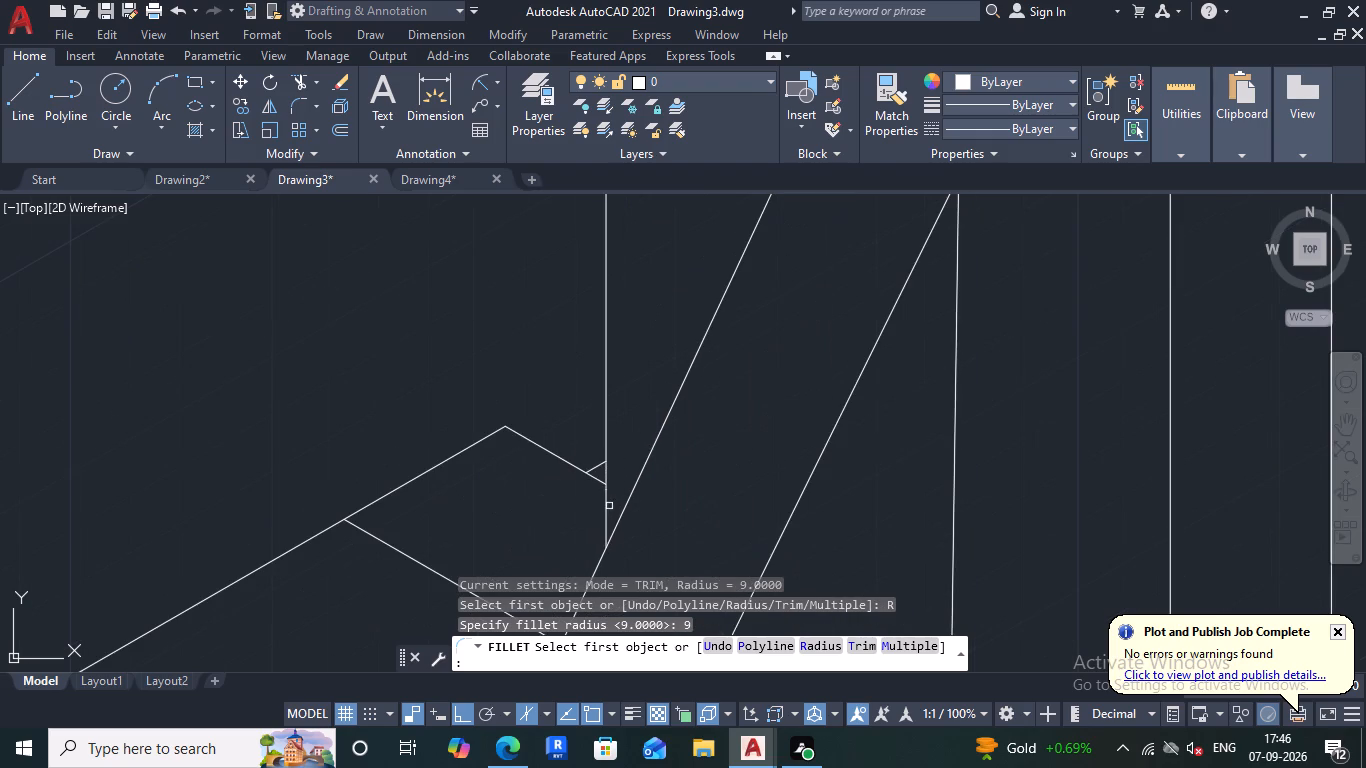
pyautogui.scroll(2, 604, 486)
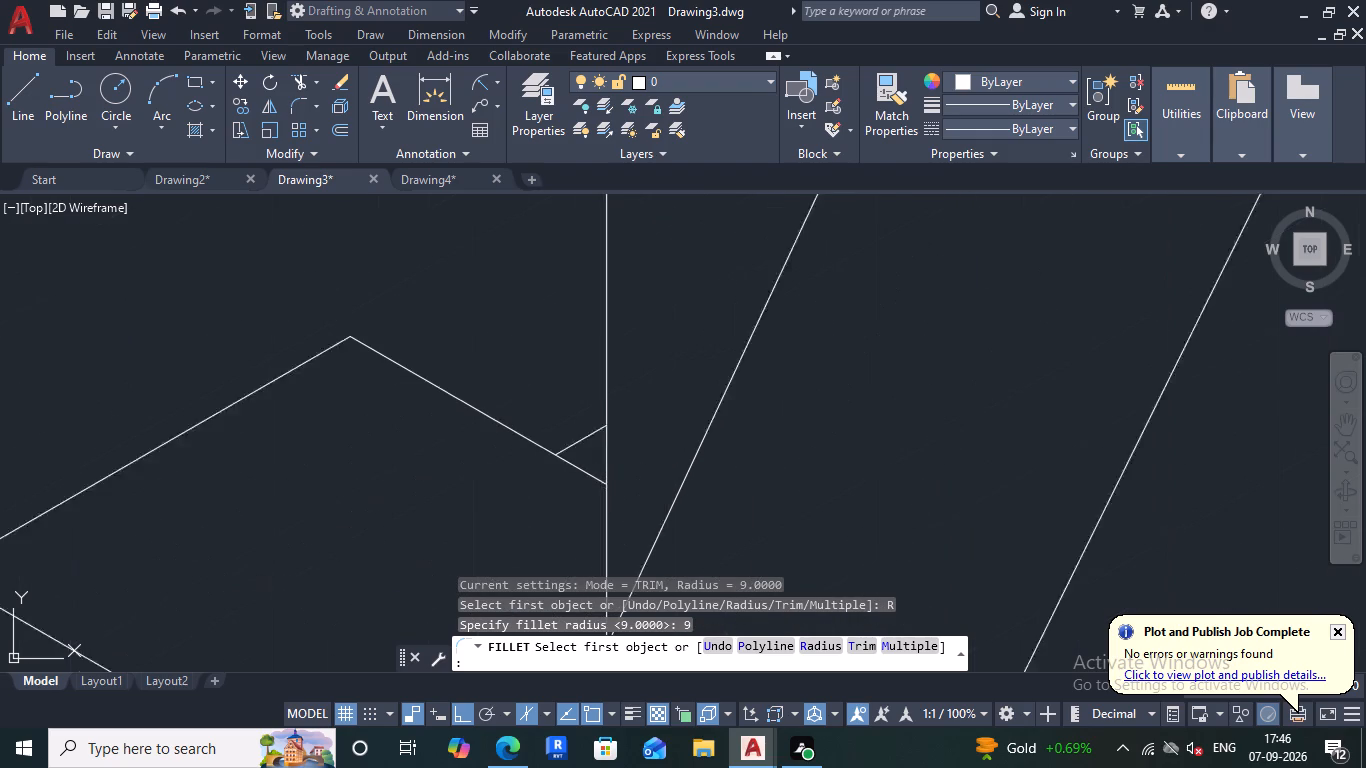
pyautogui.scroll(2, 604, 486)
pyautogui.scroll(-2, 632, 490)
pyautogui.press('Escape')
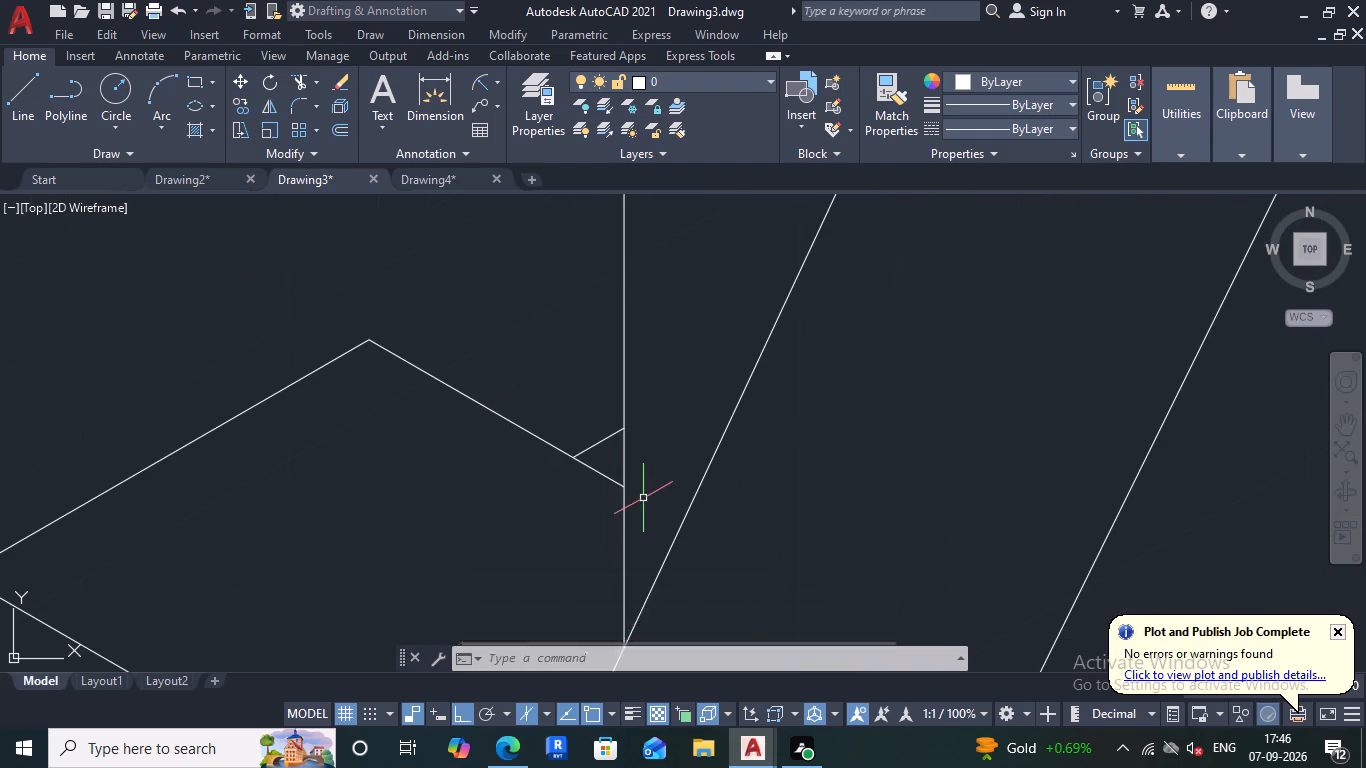
# Join the two collinear segments of the upright's vertical edge behind the rib into one line.
pyautogui.click(637, 360)
pyautogui.click(594, 352)
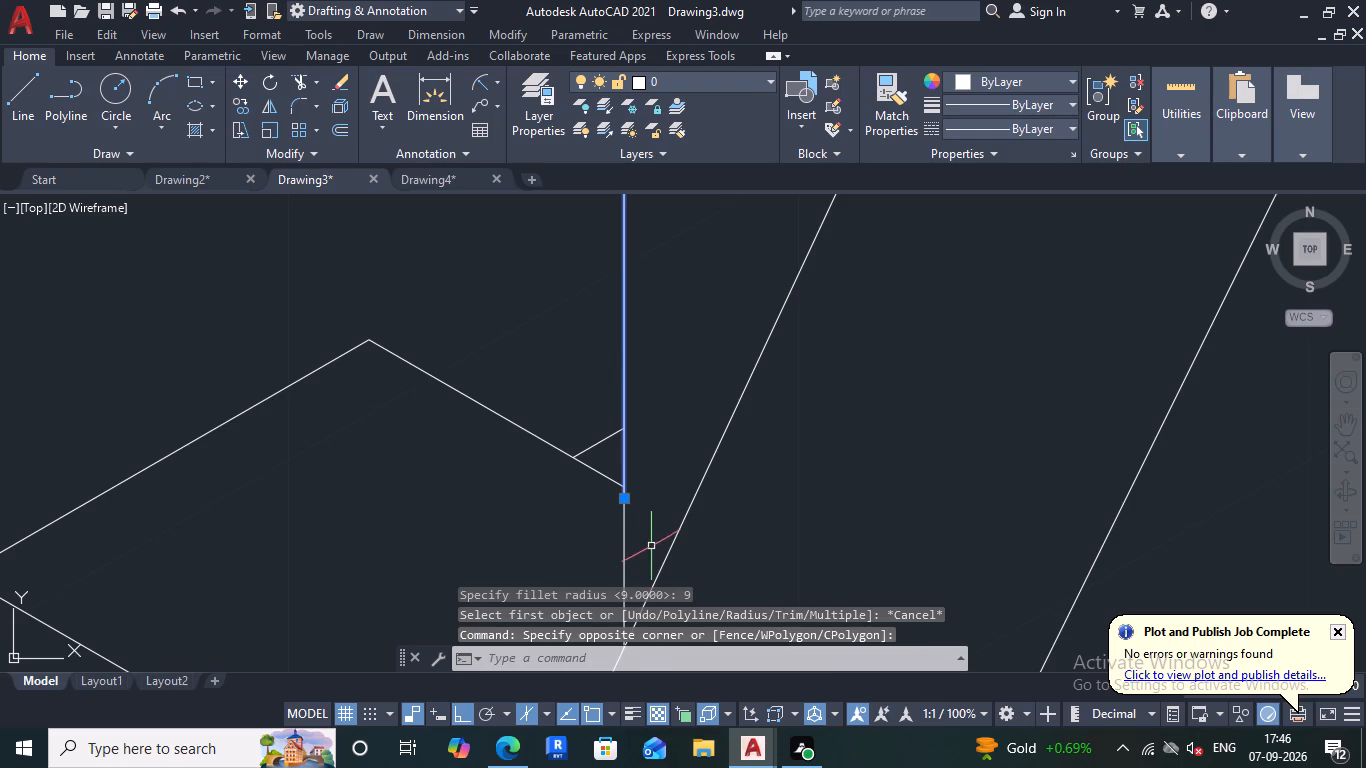
pyautogui.click(645, 545)
pyautogui.click(602, 544)
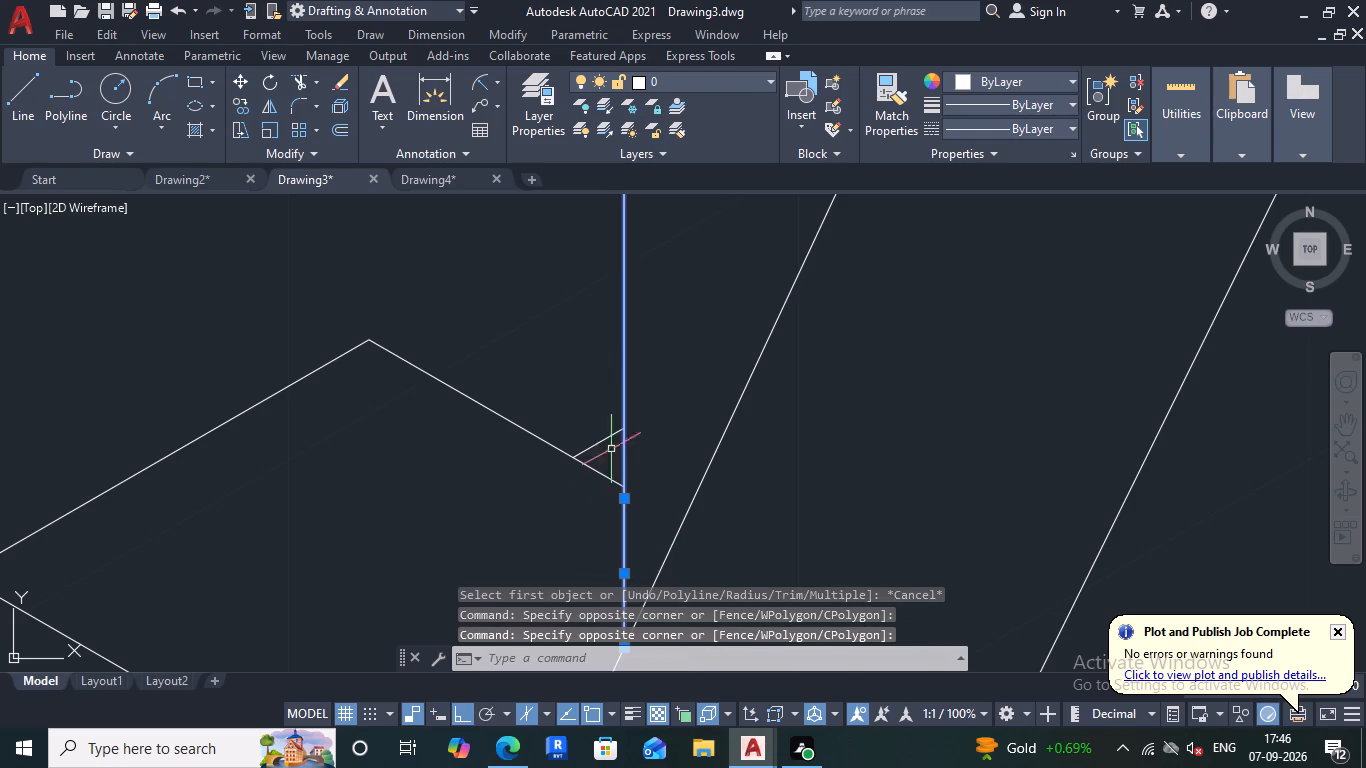
pyautogui.write('joint')
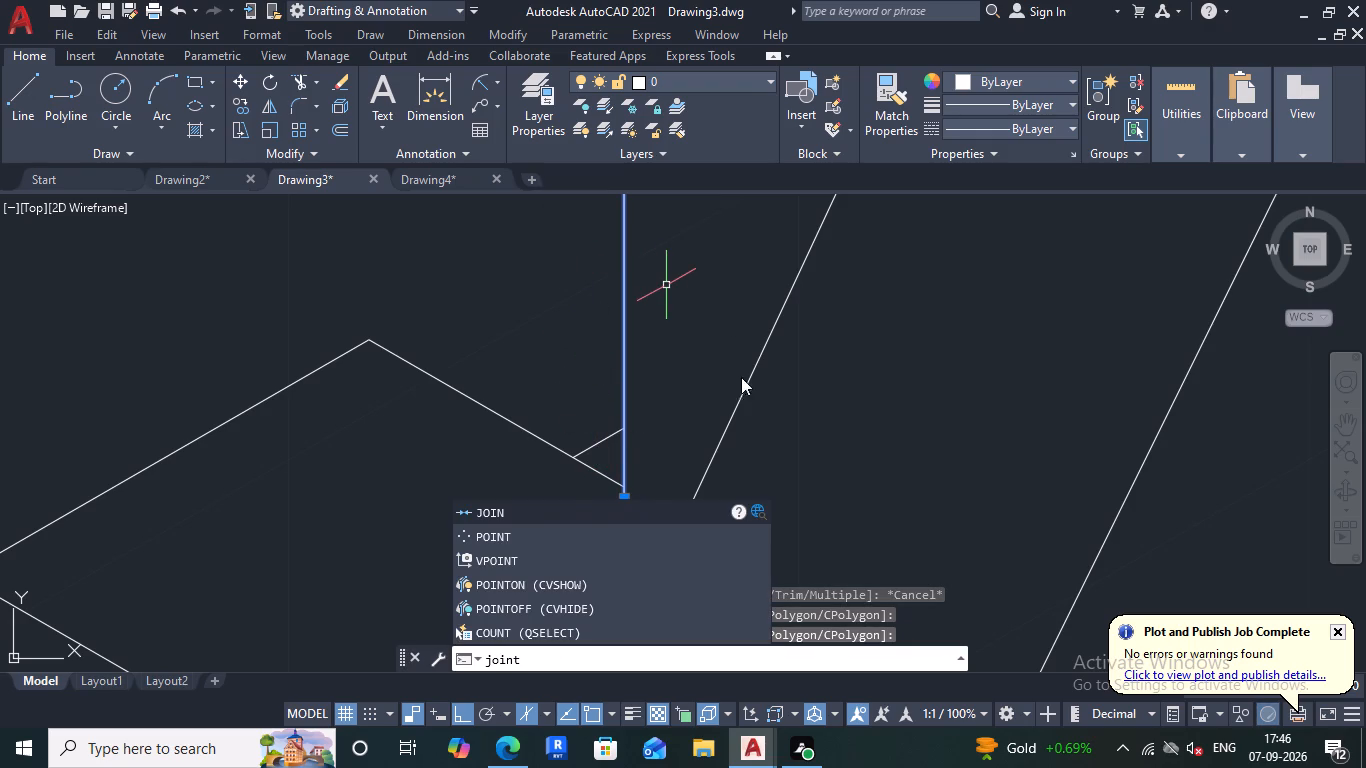
pyautogui.click(559, 509)
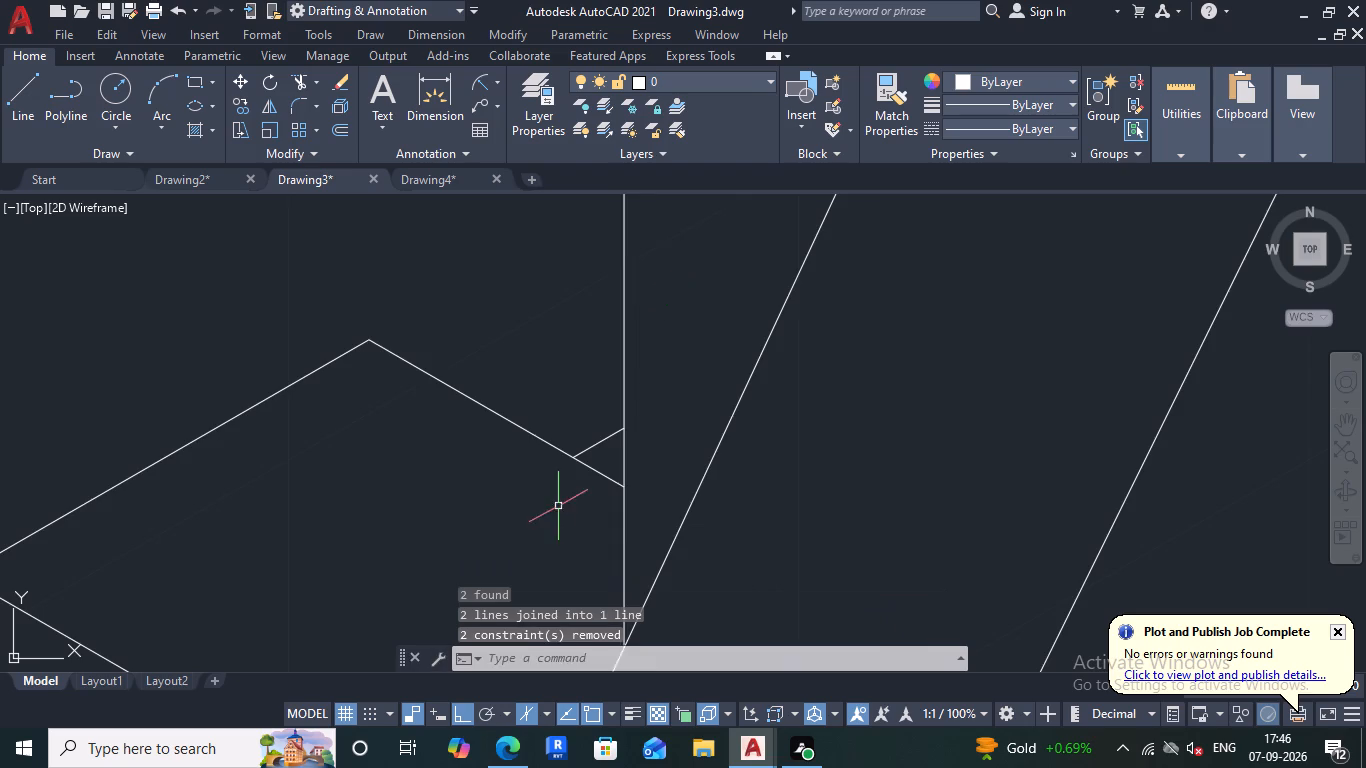
pyautogui.scroll(-4, 558, 503)
pyautogui.scroll(2, 589, 452)
pyautogui.click(566, 427)
pyautogui.click(514, 383)
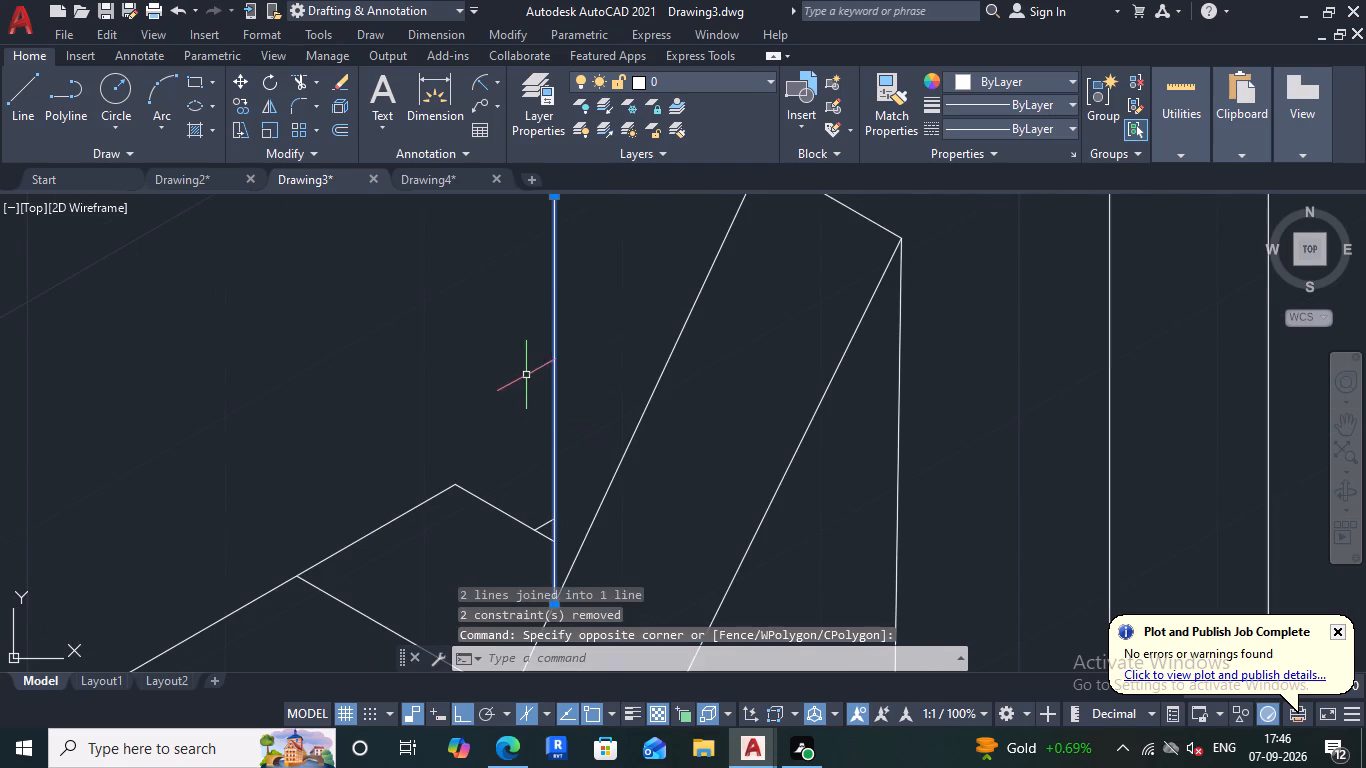
pyautogui.scroll(-2, 544, 373)
pyautogui.press('Escape')
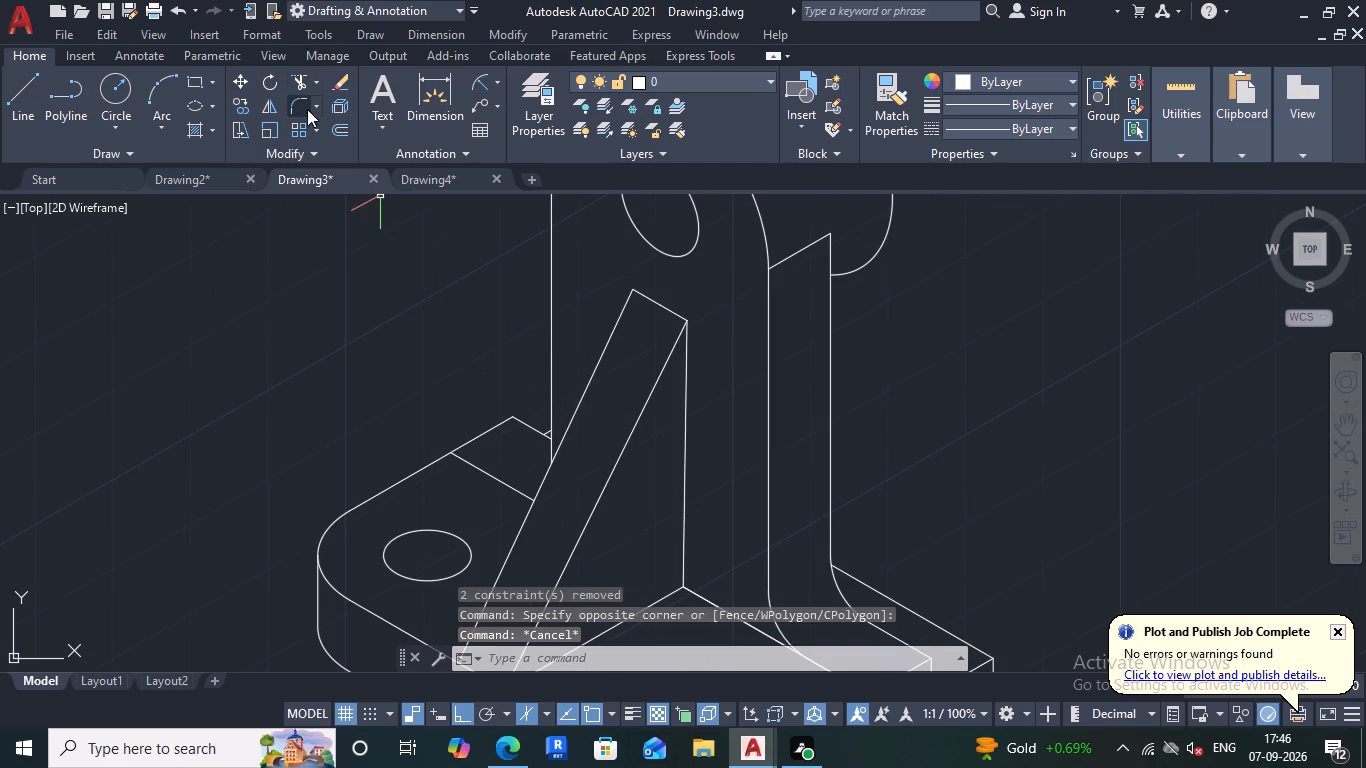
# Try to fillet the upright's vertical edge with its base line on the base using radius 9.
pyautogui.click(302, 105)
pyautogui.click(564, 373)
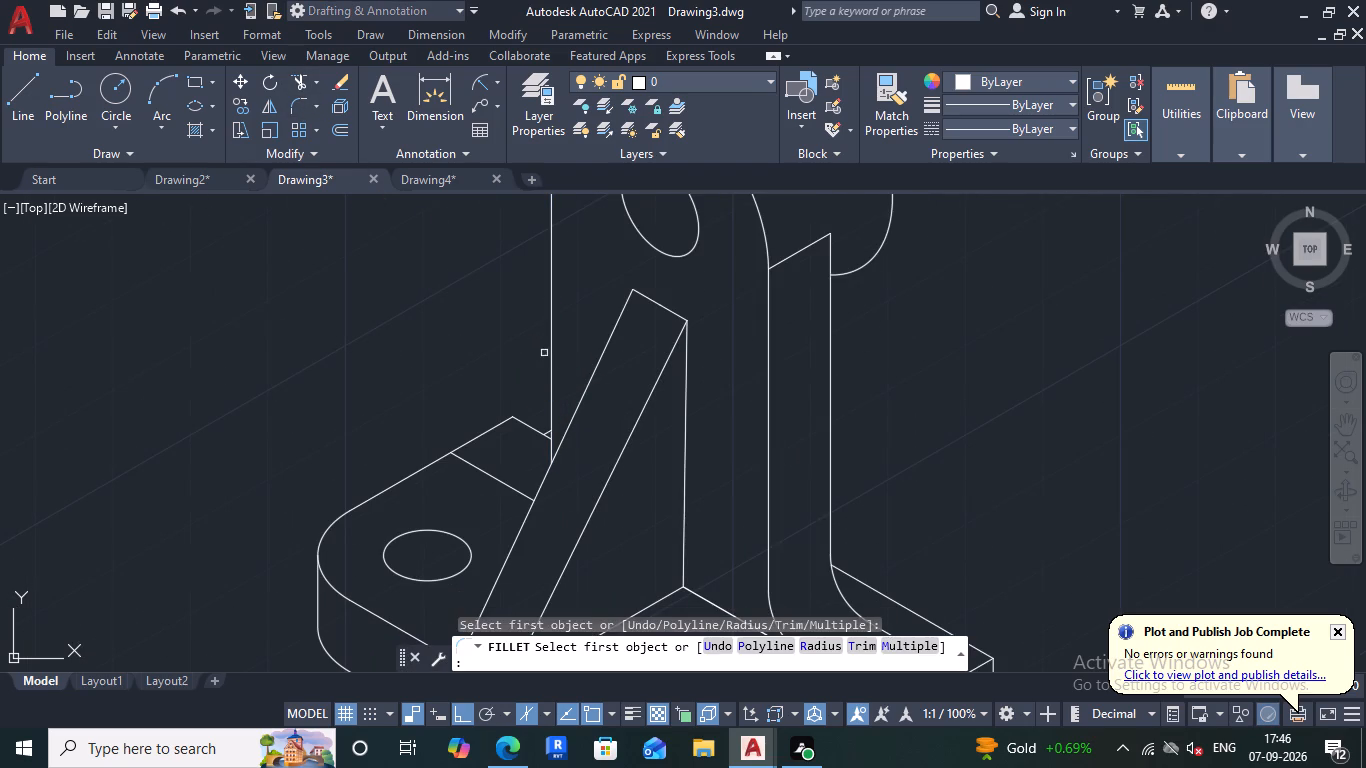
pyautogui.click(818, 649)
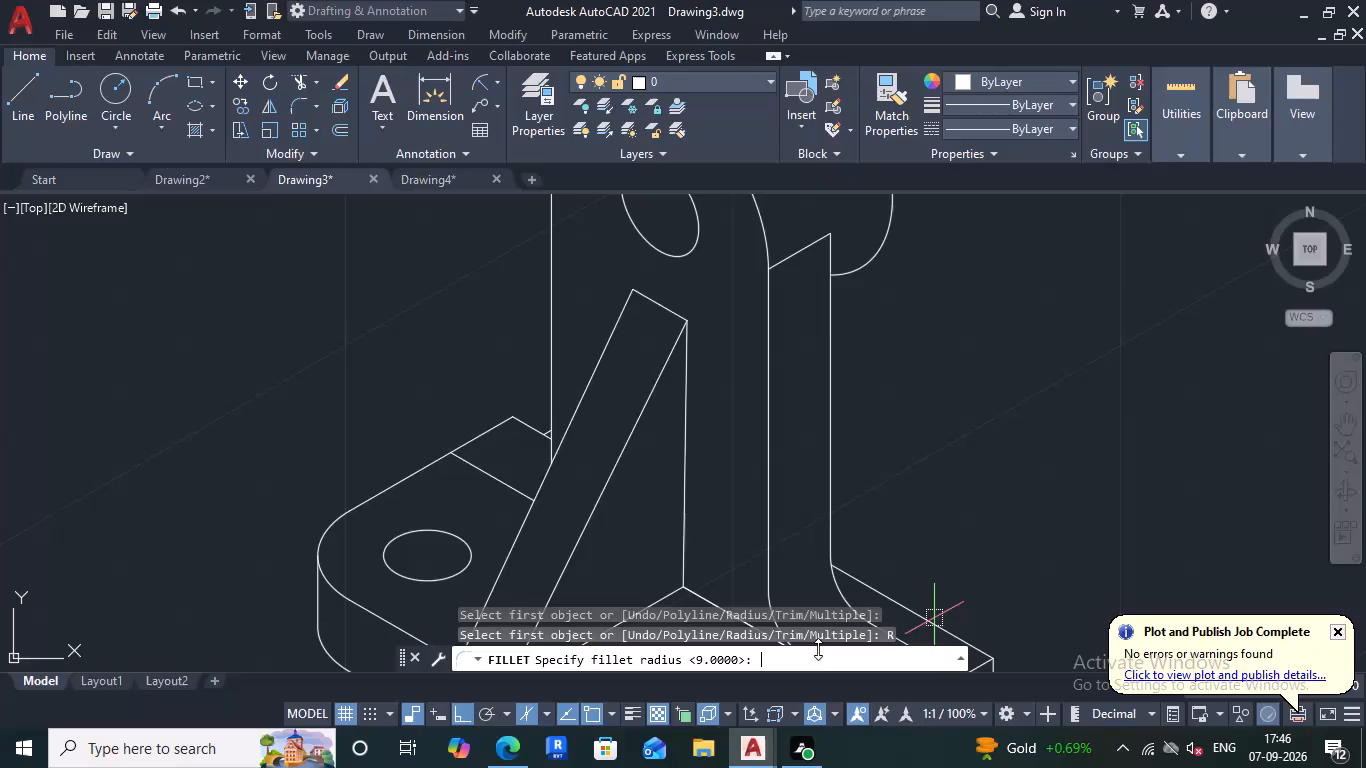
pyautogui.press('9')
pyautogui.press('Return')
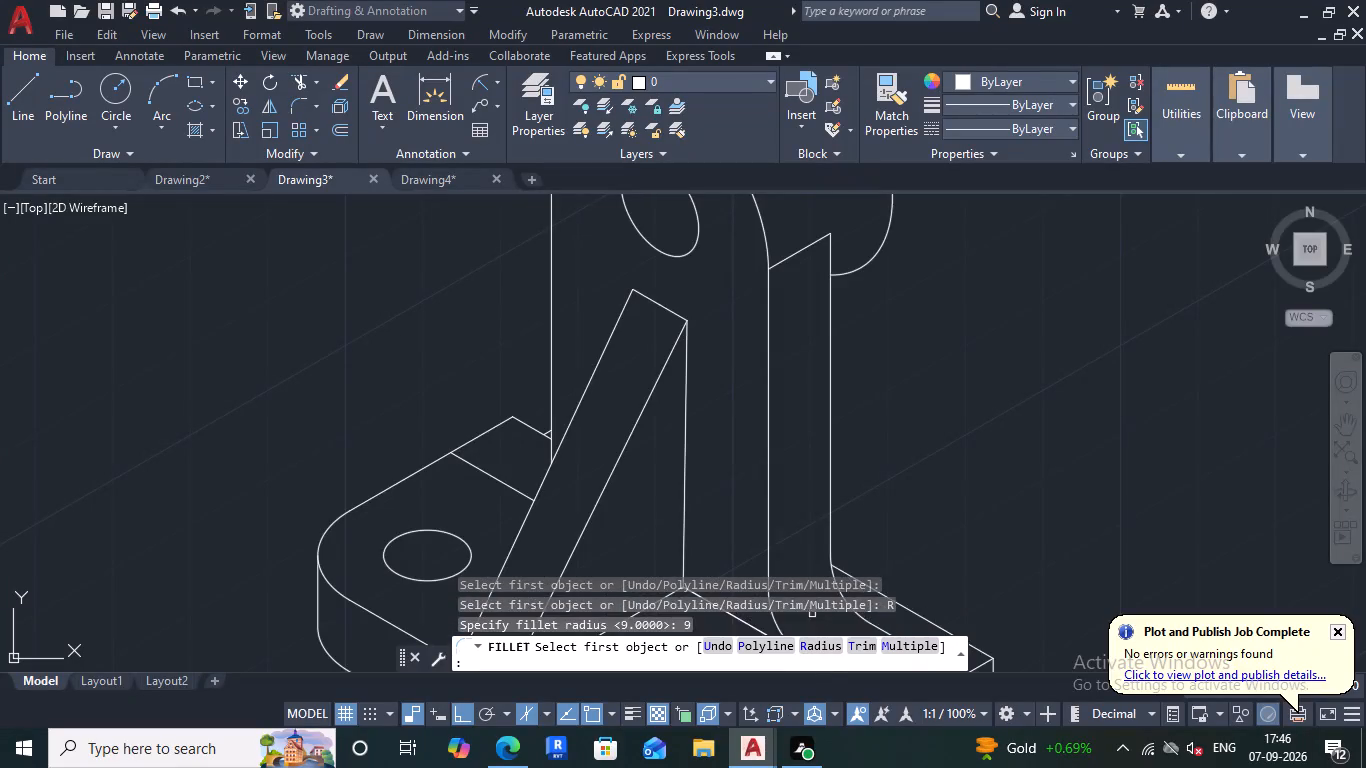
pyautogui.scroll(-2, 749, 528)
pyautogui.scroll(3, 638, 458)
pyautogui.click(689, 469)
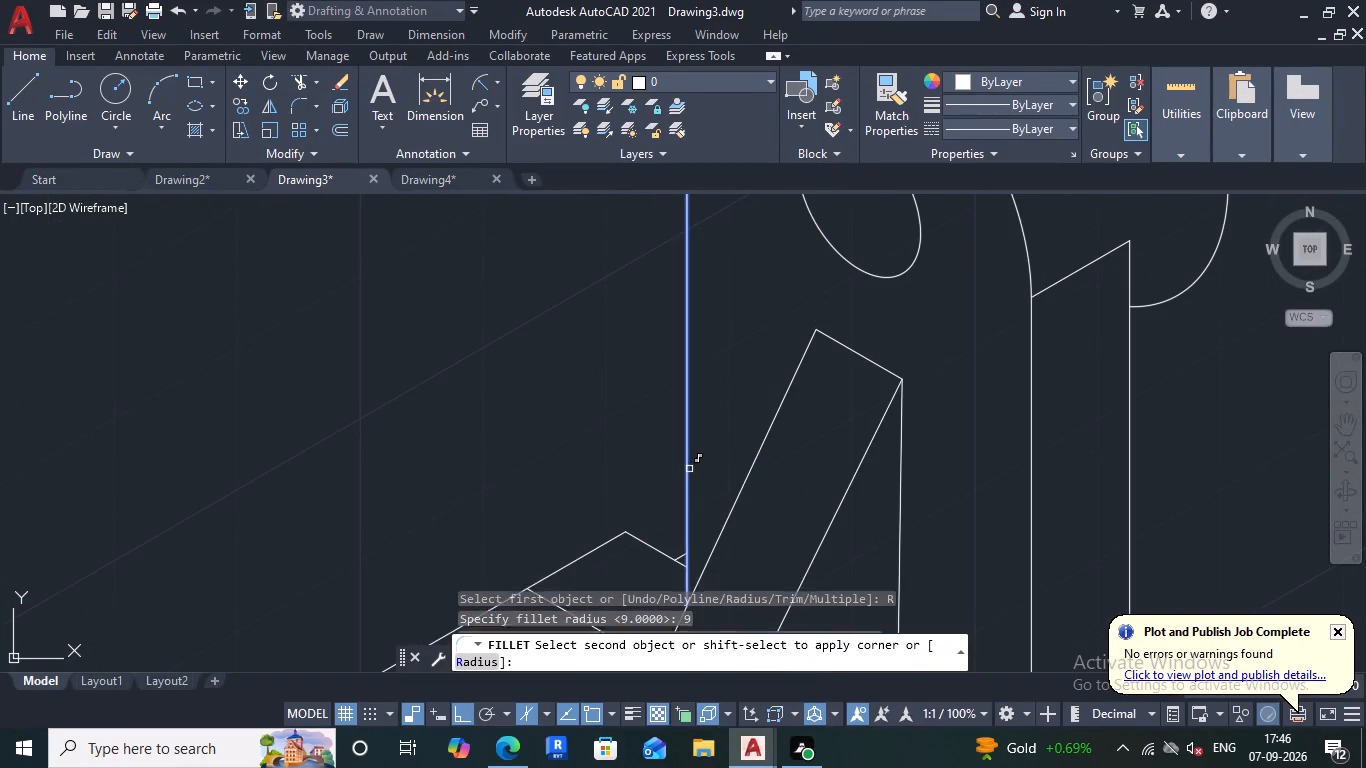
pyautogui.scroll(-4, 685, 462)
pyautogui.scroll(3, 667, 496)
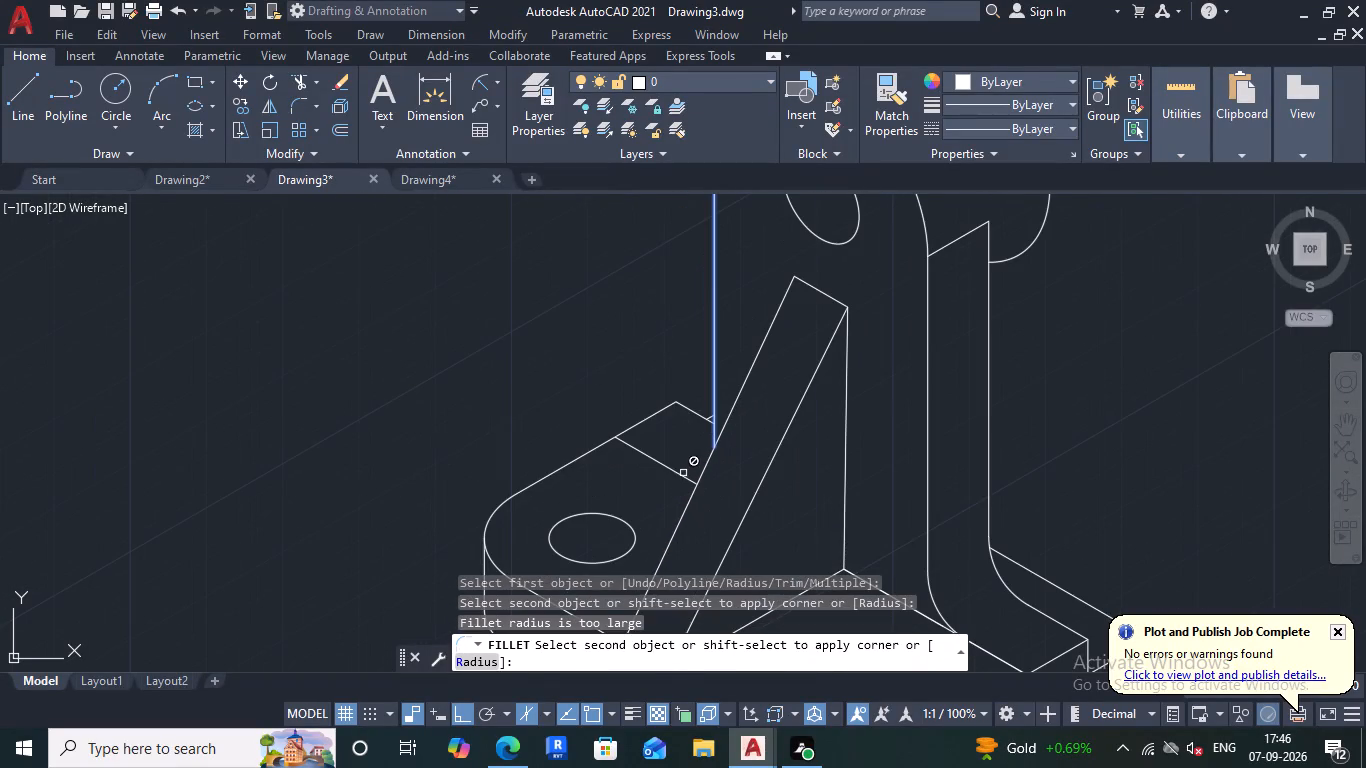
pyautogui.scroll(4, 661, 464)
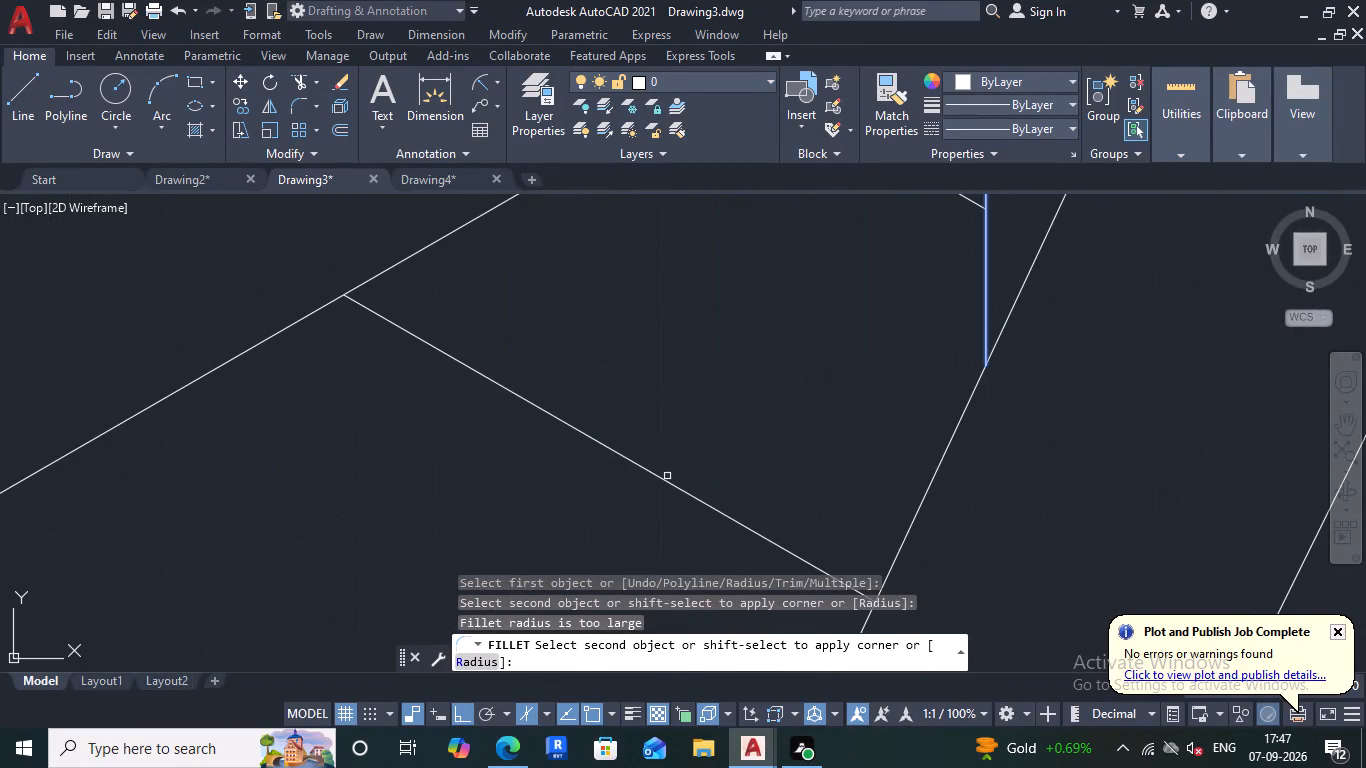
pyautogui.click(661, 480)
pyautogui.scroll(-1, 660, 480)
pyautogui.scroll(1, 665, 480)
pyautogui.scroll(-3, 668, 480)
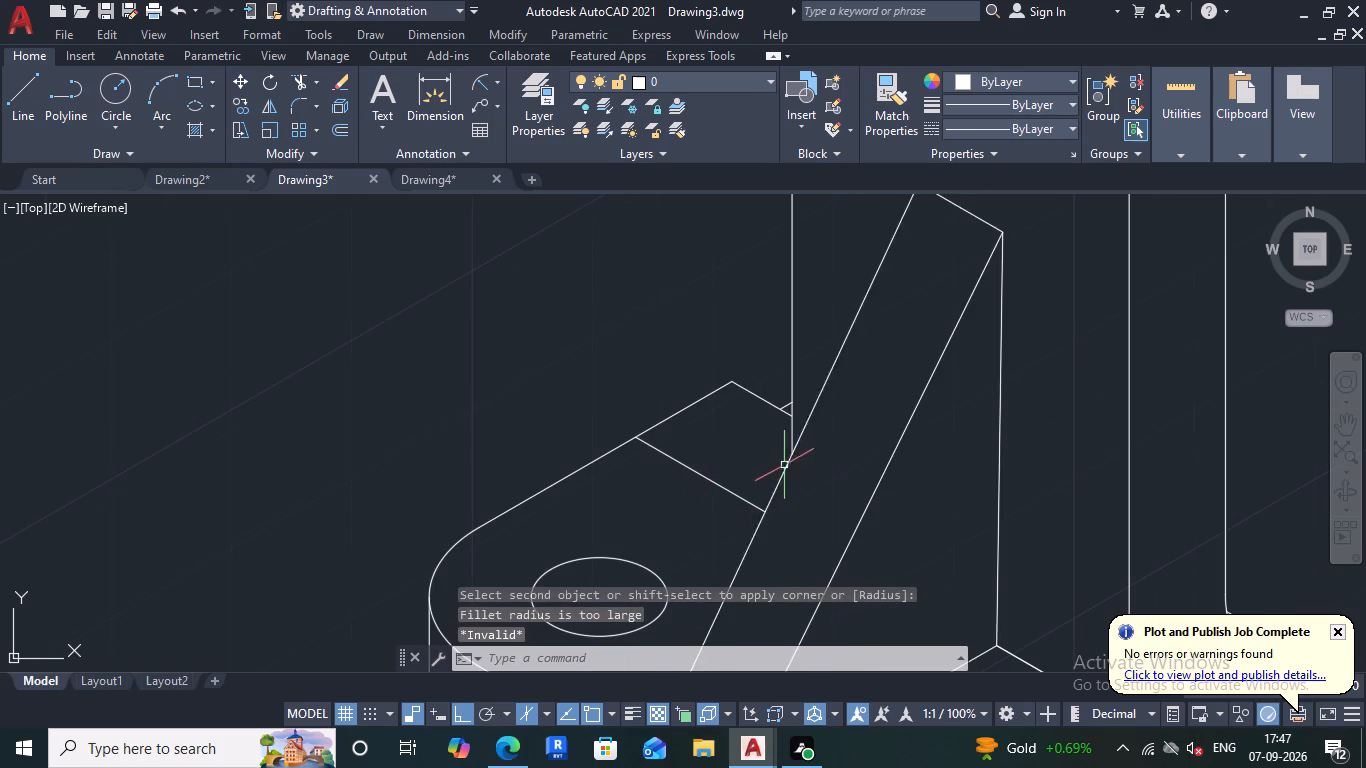
# Draw a 330° isometric line about 4 long from the upright's base line end at the rib, continuing across the rib.
pyautogui.click(27, 110)
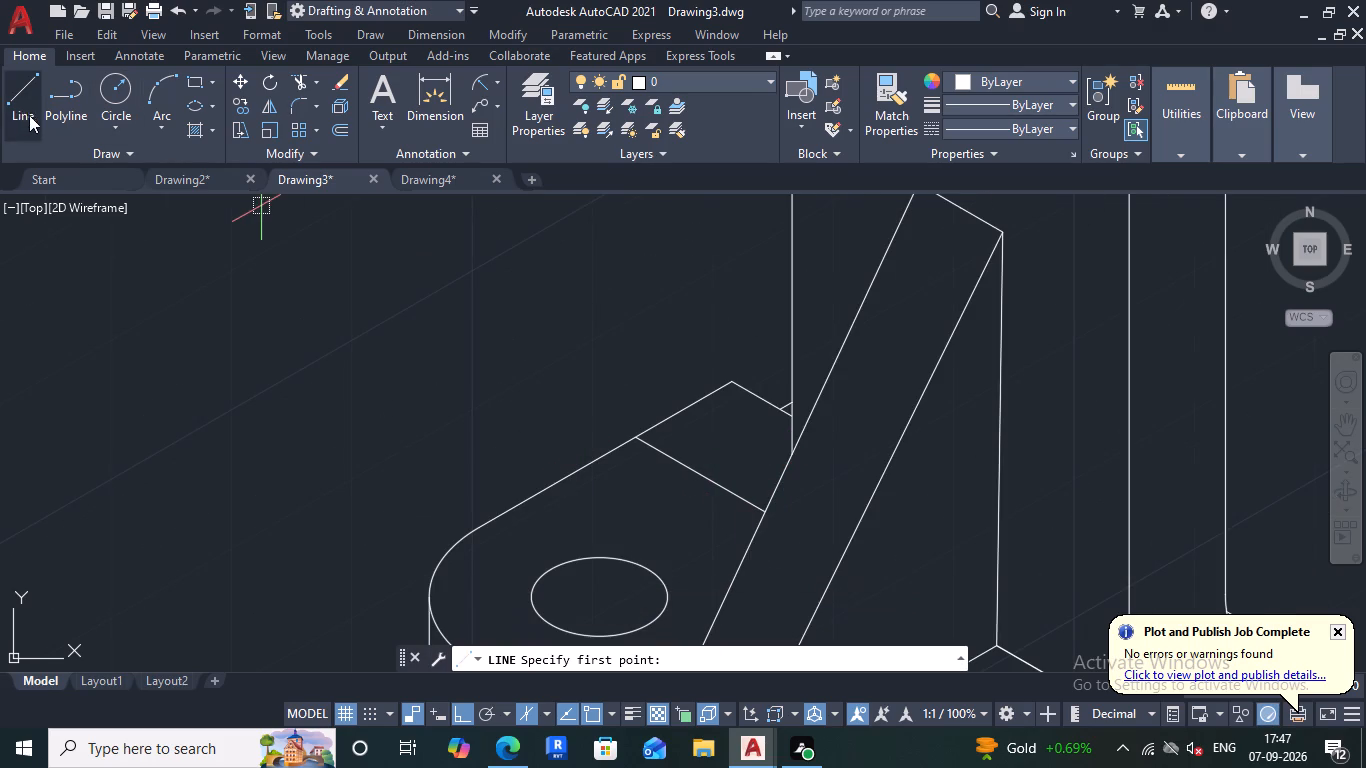
pyautogui.click(761, 510)
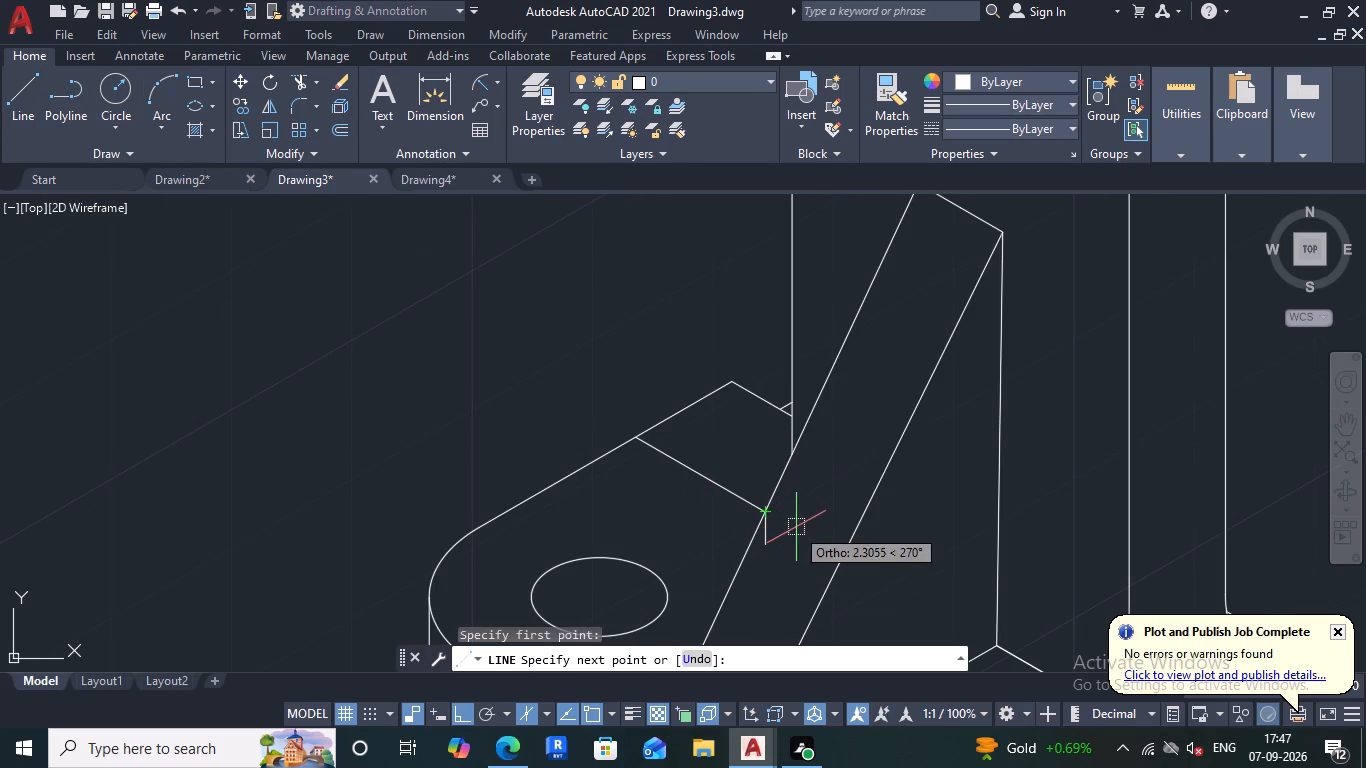
pyautogui.press('F5')
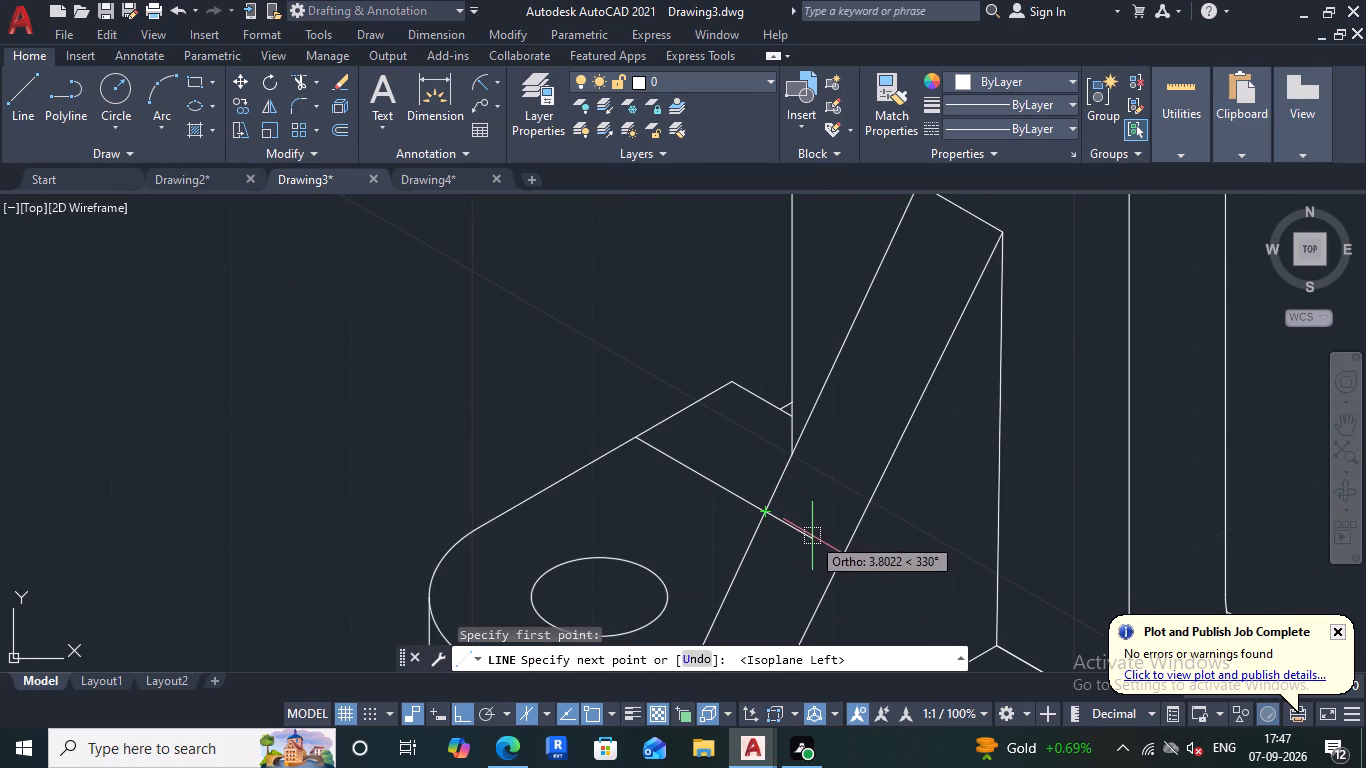
pyautogui.click(817, 538)
pyautogui.press('Escape')
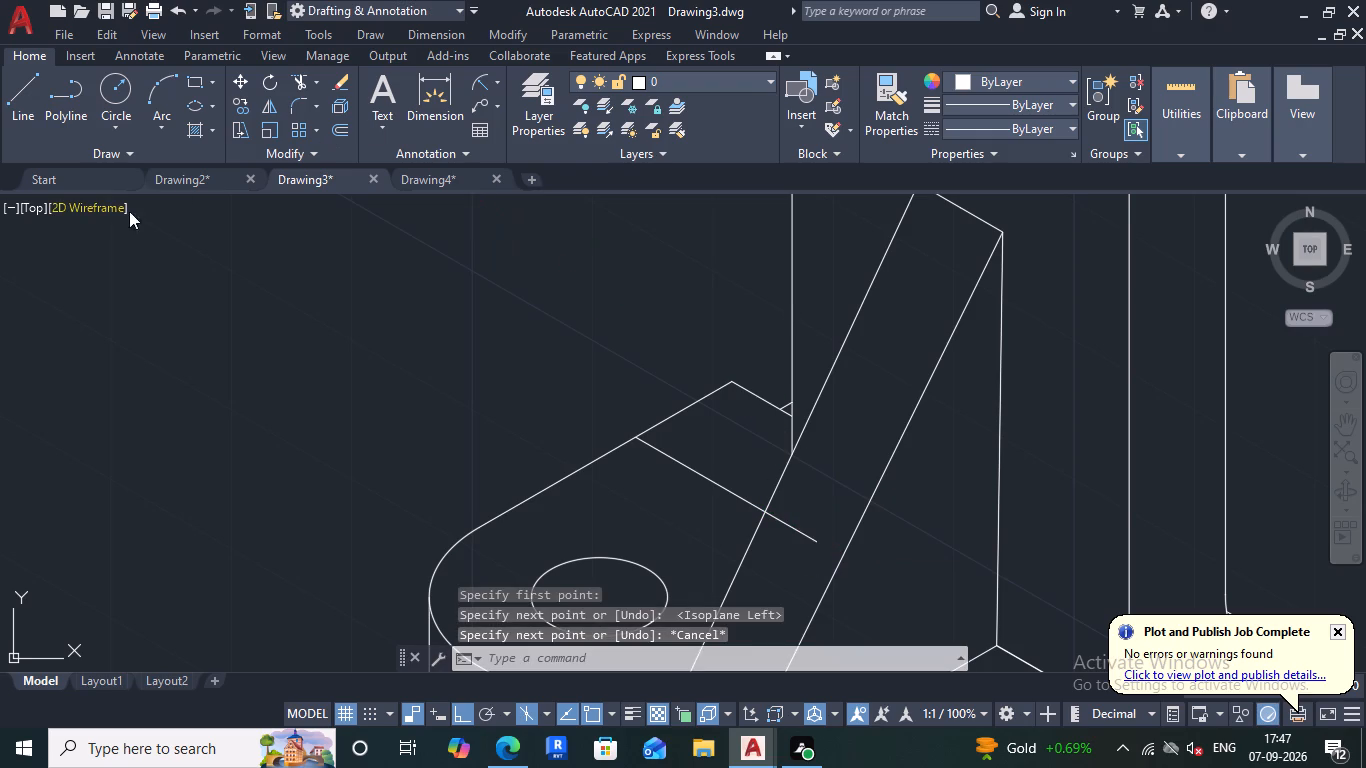
# Draw a vertical line from the lower end of the upright's vertical edge down past the base line's extension.
pyautogui.click(9, 107)
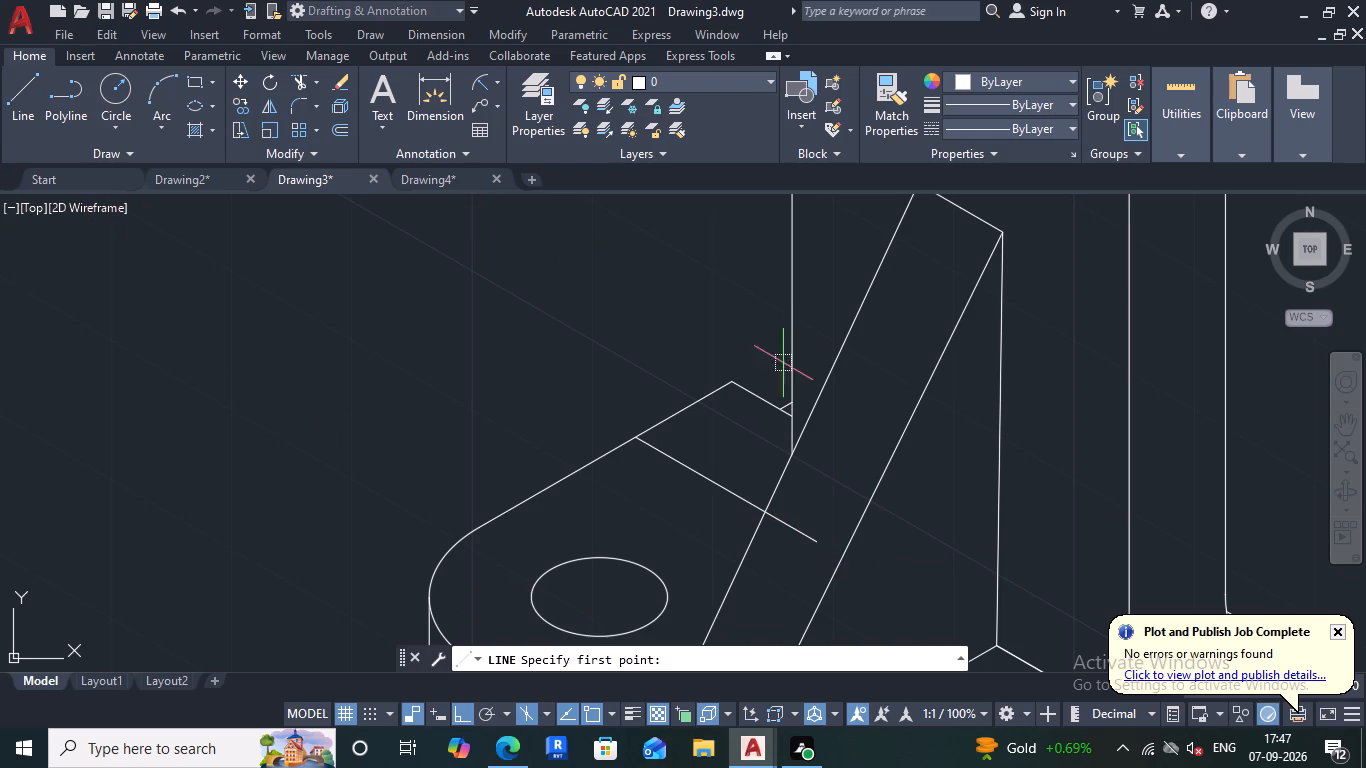
pyautogui.click(795, 455)
pyautogui.click(800, 578)
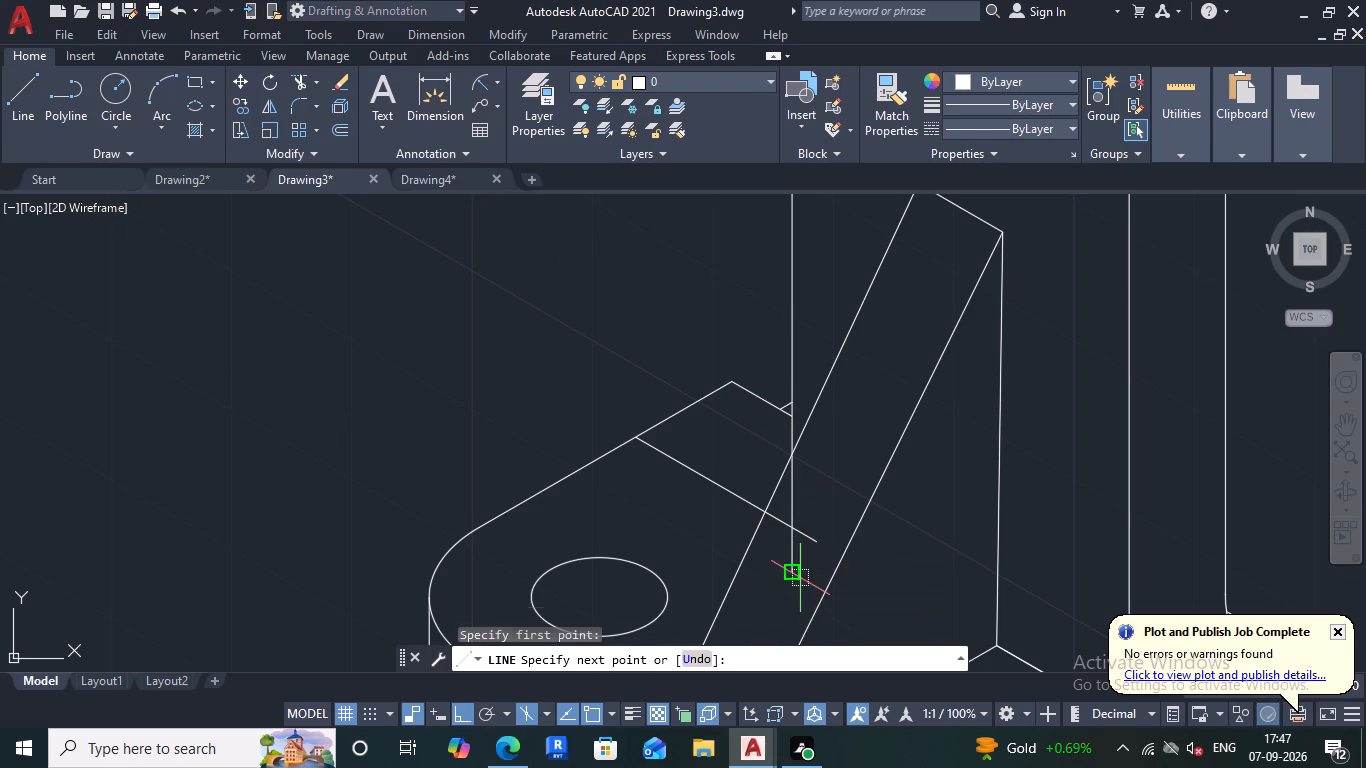
pyautogui.press('Escape')
# Trim the overruns of the two extension lines beyond their crossing so they meet at a corner.
pyautogui.click(300, 80)
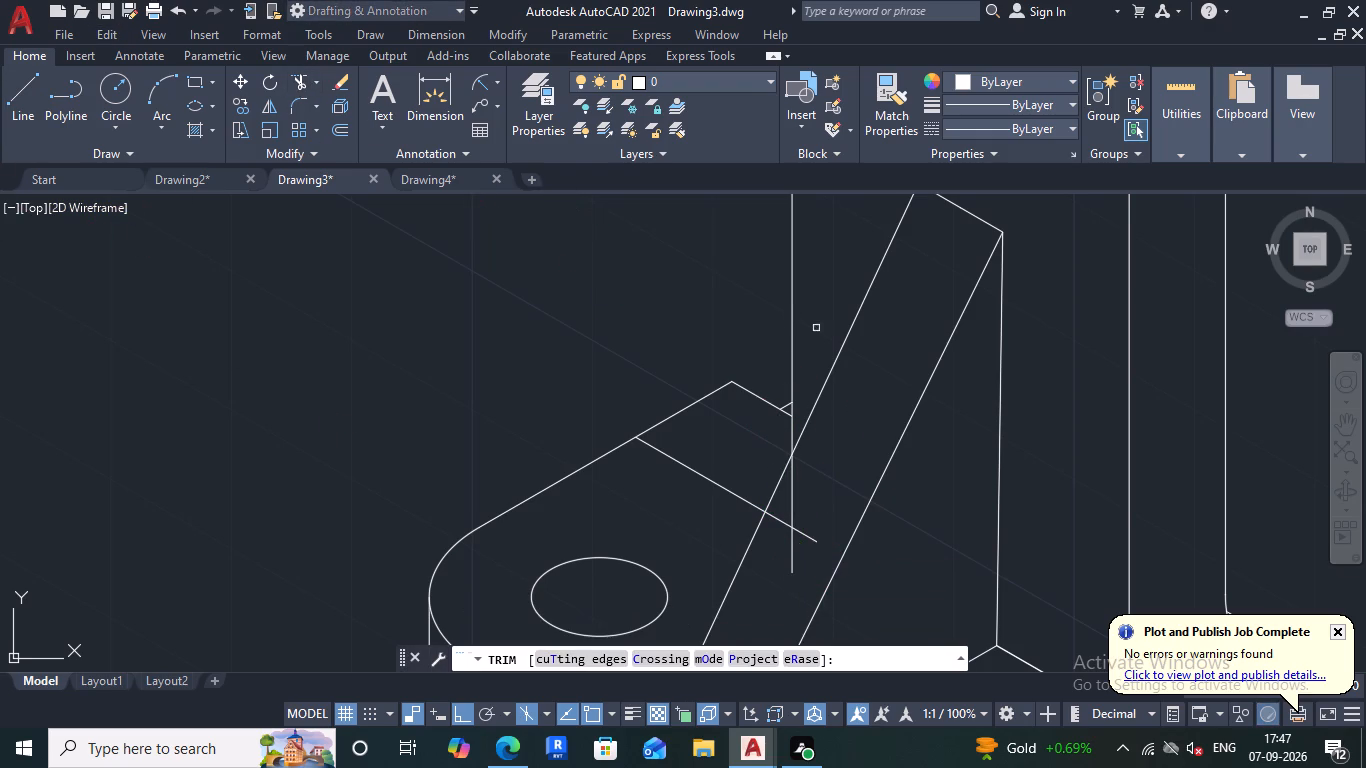
pyautogui.moveTo(811, 529); pyautogui.dragTo(761, 578)
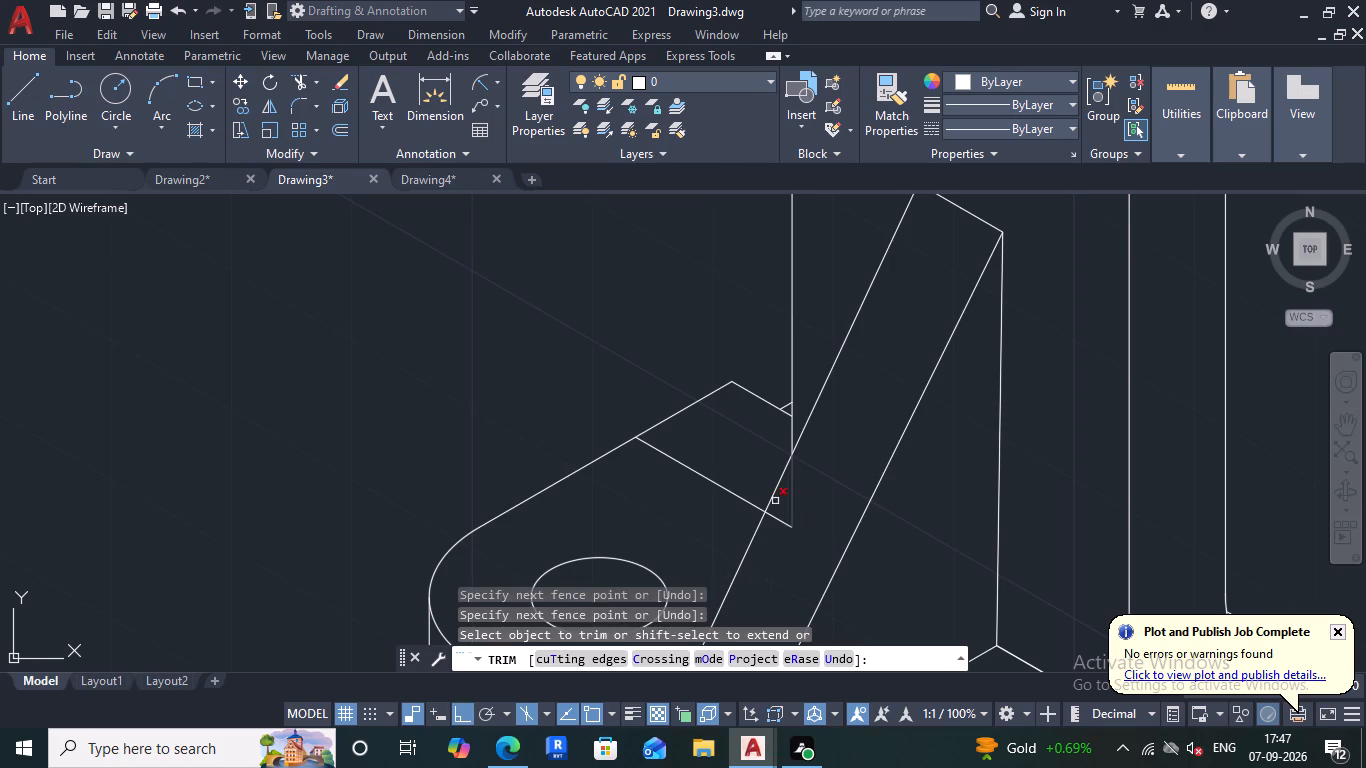
pyautogui.scroll(2, 788, 444)
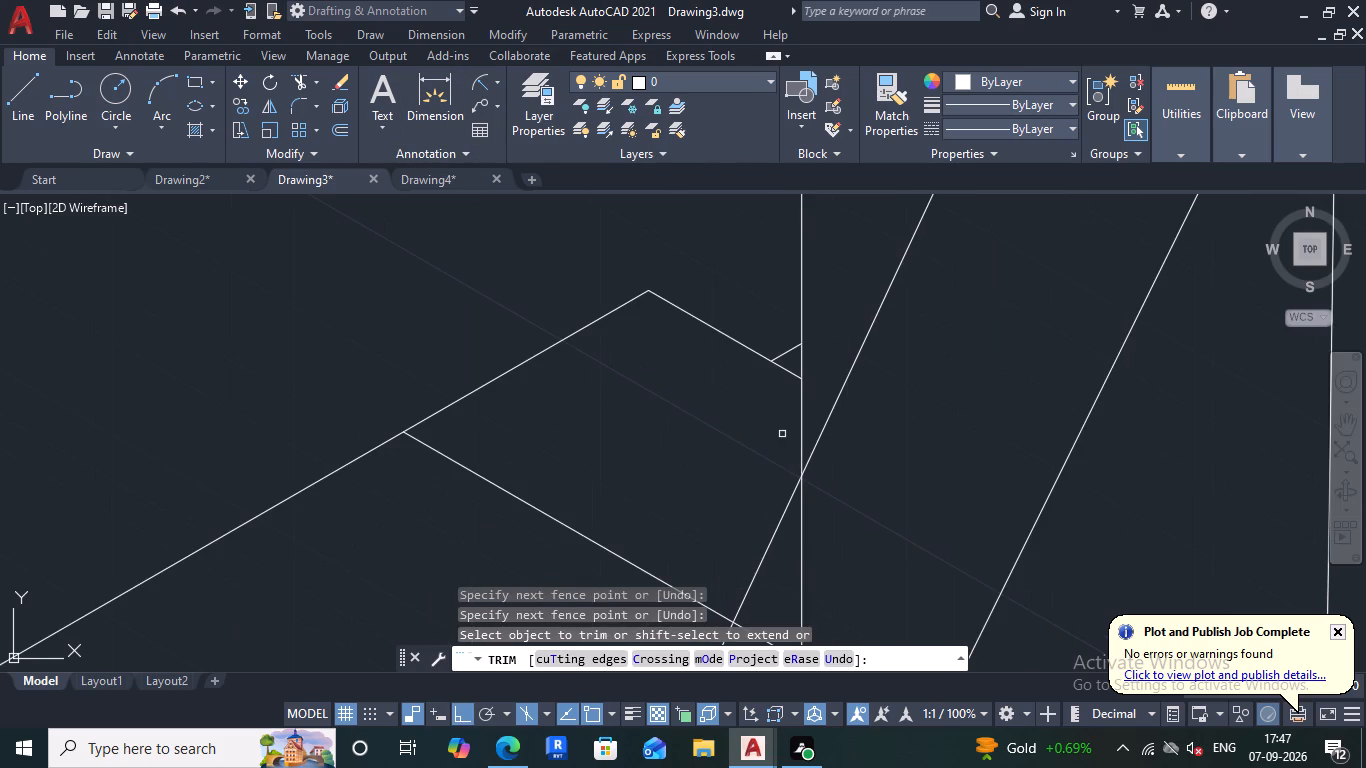
pyautogui.press('Escape')
# Join the upright's vertical edge and its downward extension into one line.
pyautogui.moveTo(815, 394); pyautogui.dragTo(799, 406)
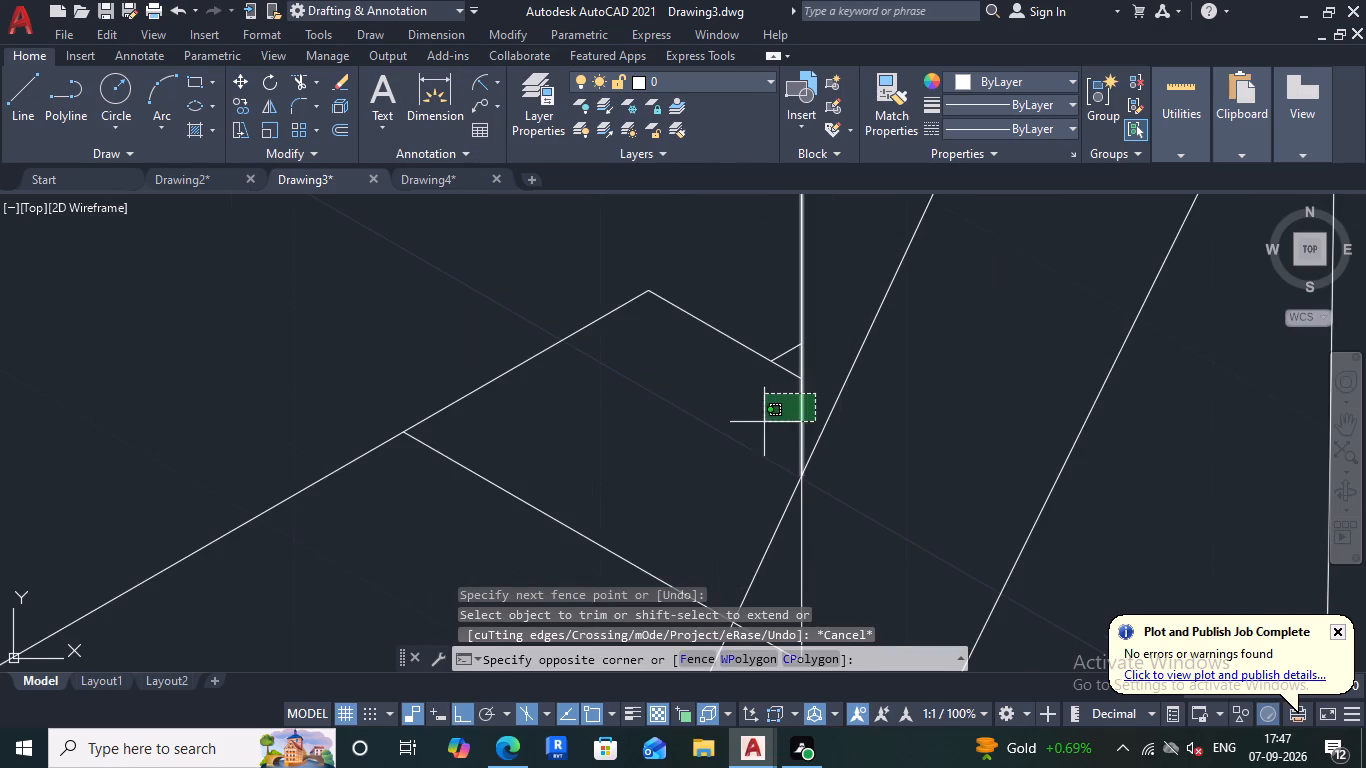
pyautogui.click(764, 422)
pyautogui.moveTo(843, 548); pyautogui.dragTo(813, 548)
pyautogui.click(793, 556)
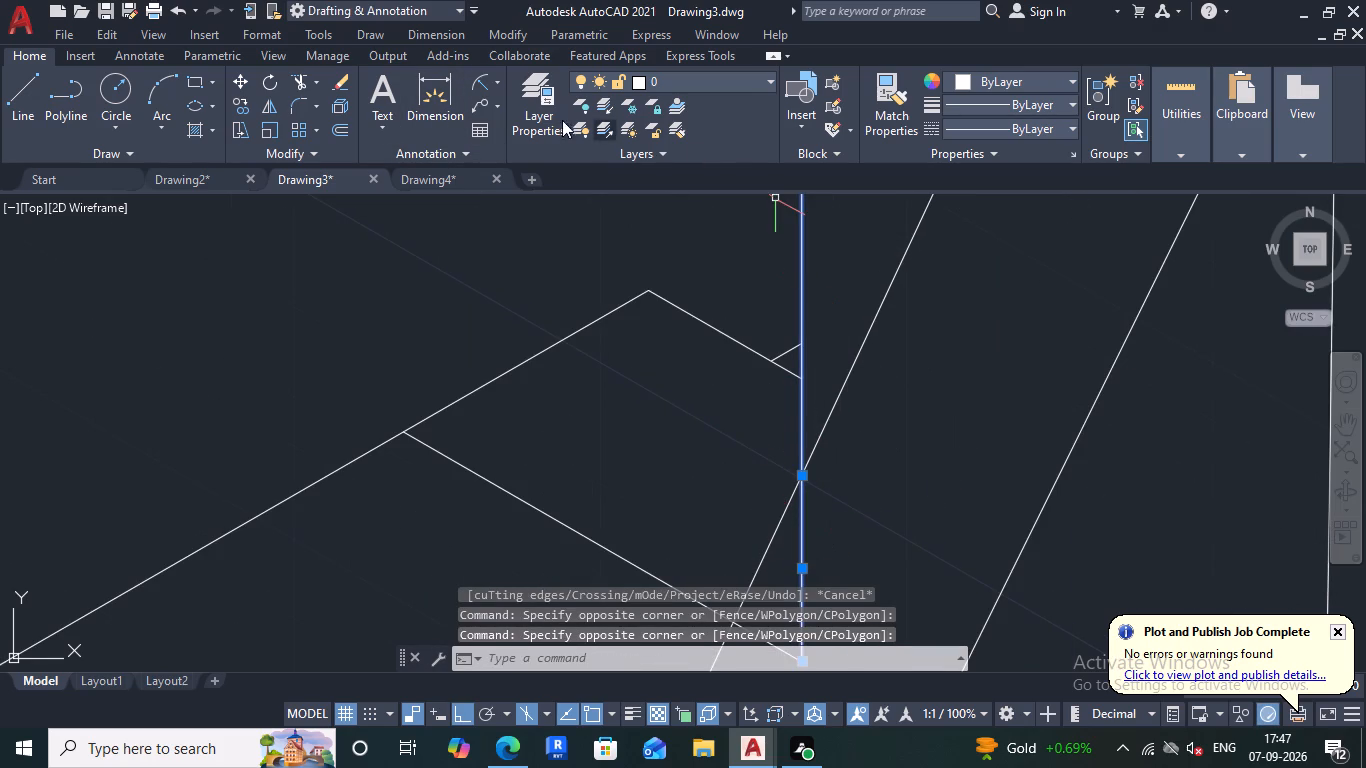
pyautogui.write('join')
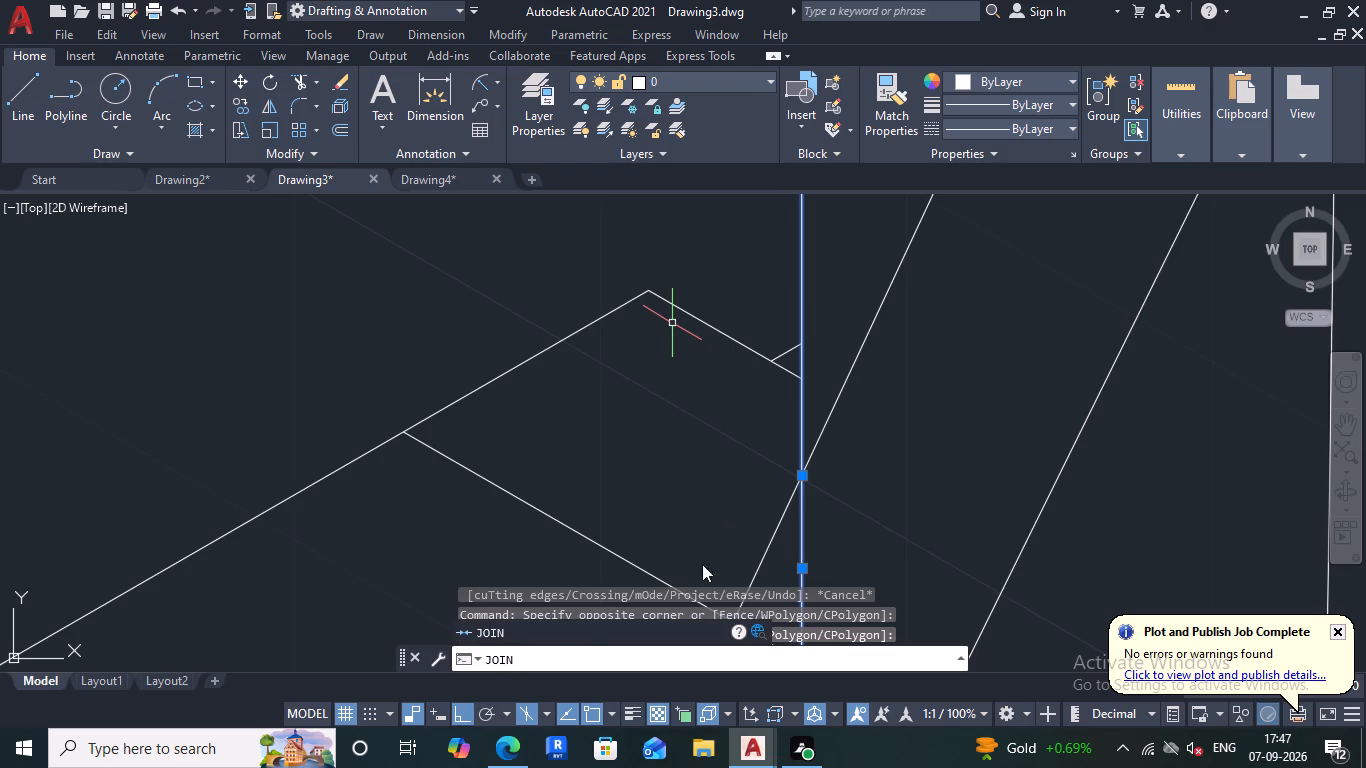
pyautogui.click(584, 632)
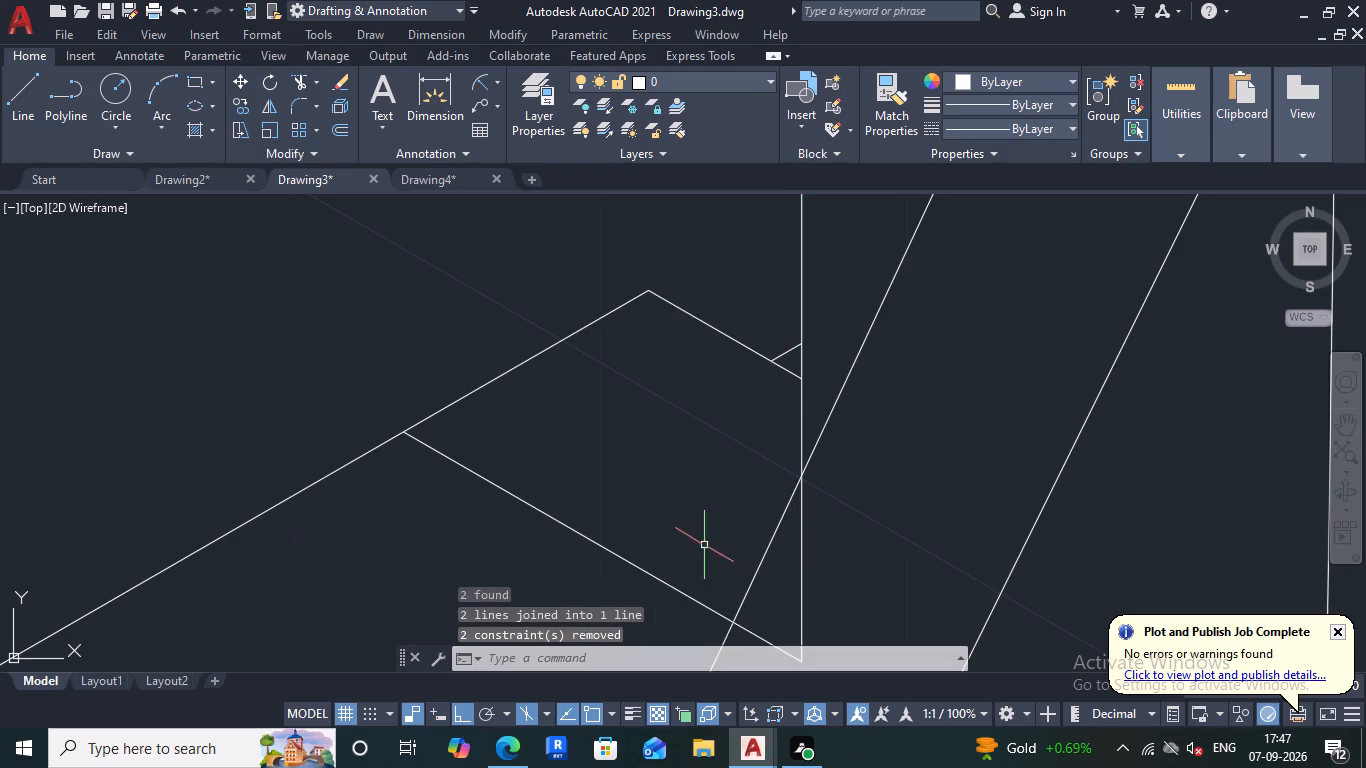
# Join the upright's base line and its short extension across the rib into one line.
pyautogui.scroll(-3, 649, 419)
pyautogui.scroll(3, 643, 468)
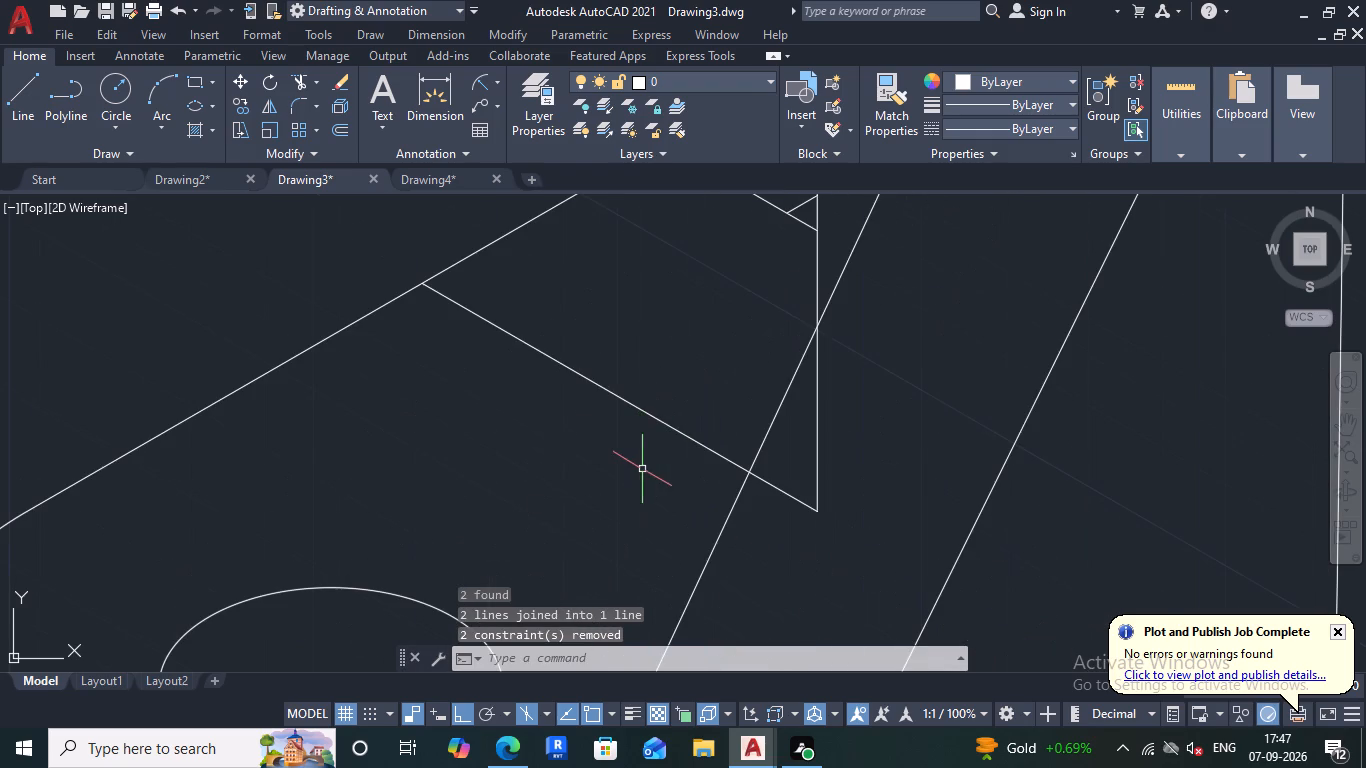
pyautogui.click(680, 432)
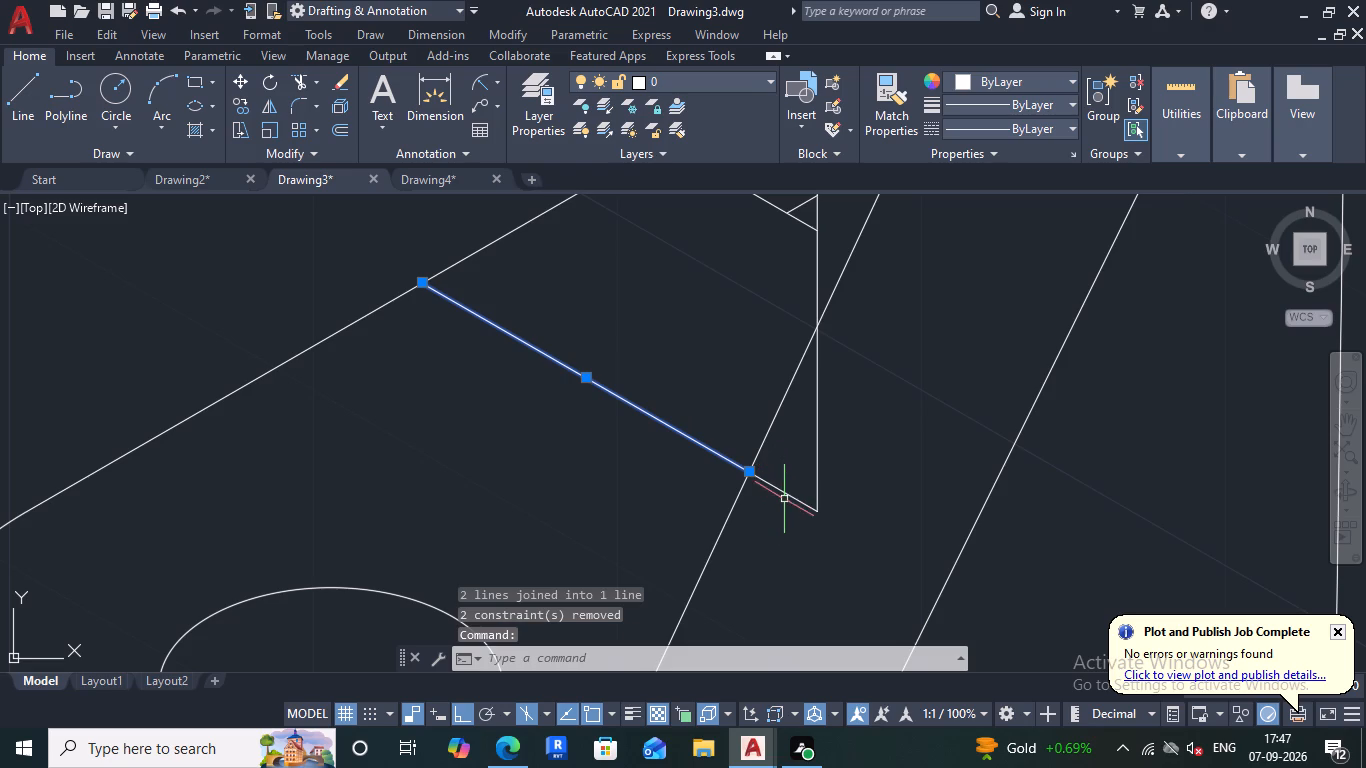
pyautogui.click(786, 495)
pyautogui.write('joint')
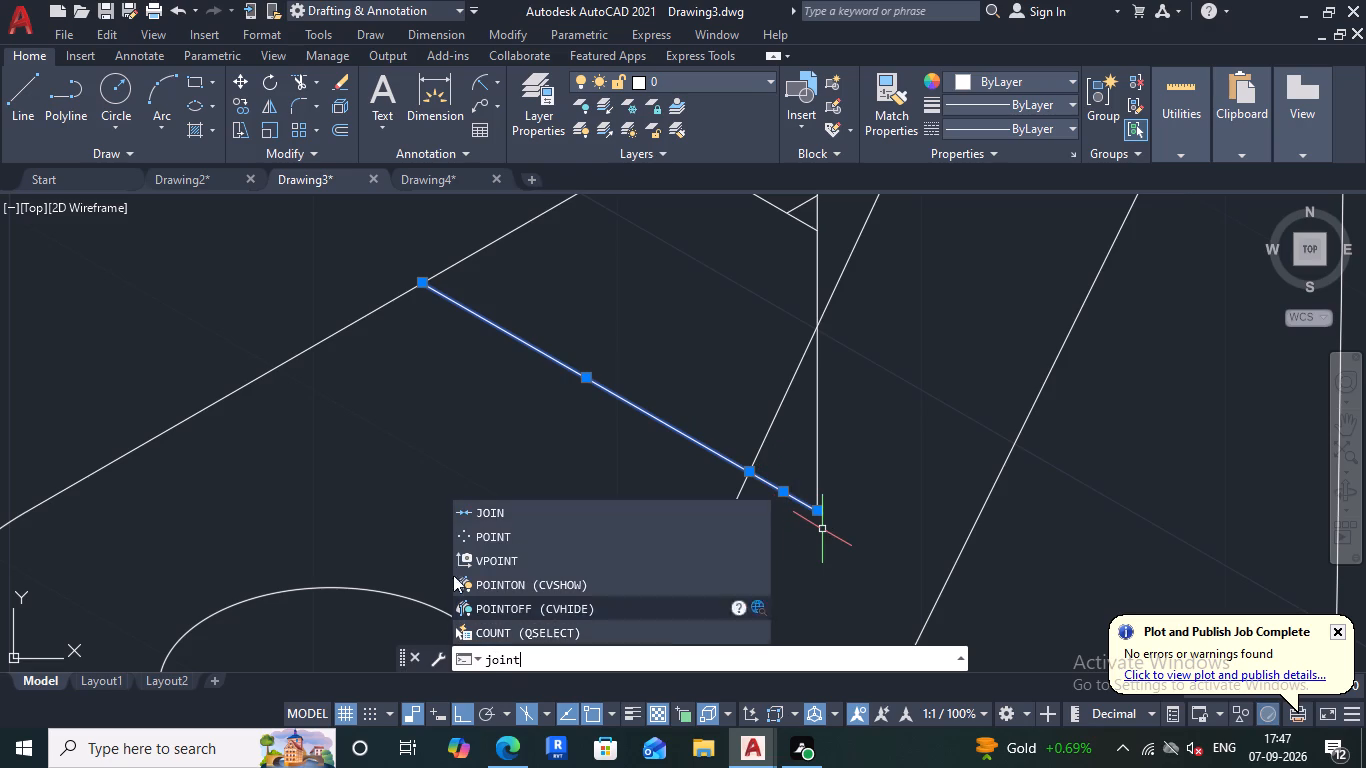
pyautogui.click(513, 511)
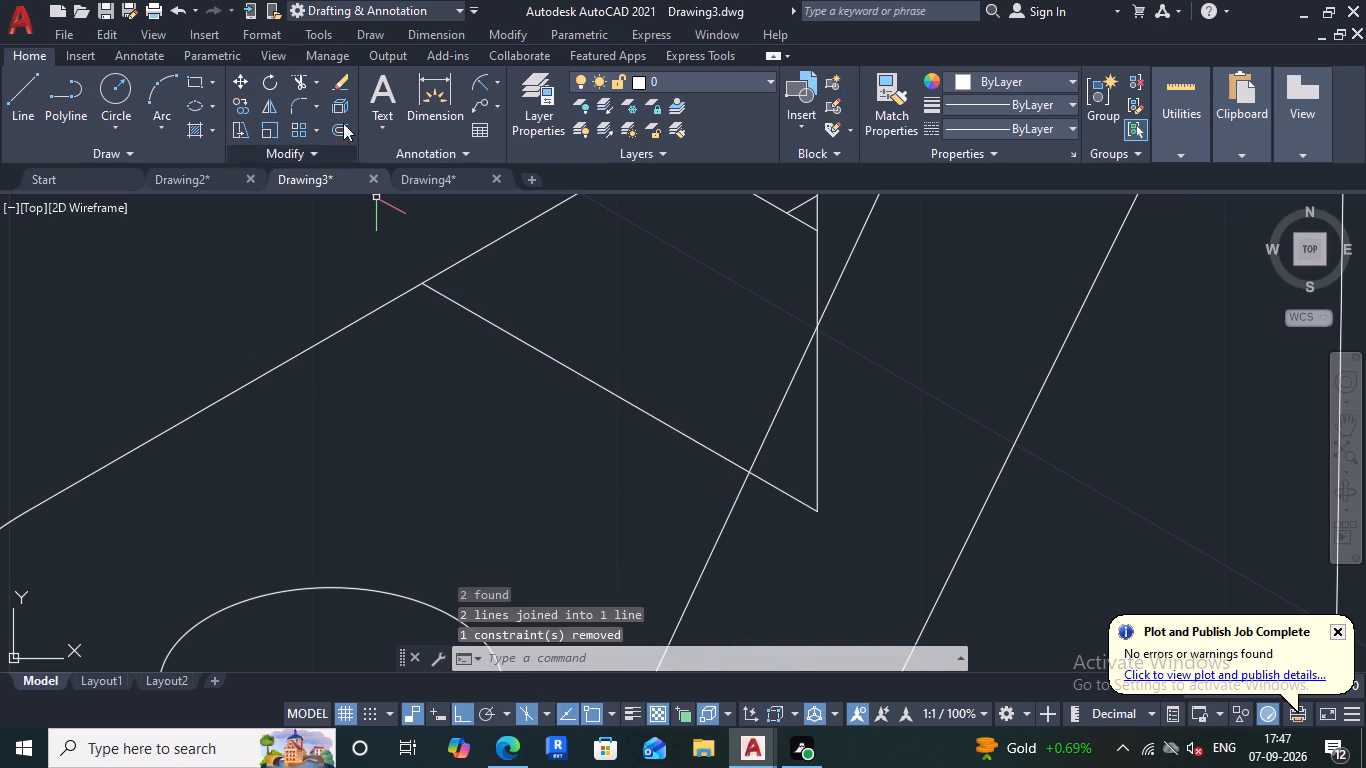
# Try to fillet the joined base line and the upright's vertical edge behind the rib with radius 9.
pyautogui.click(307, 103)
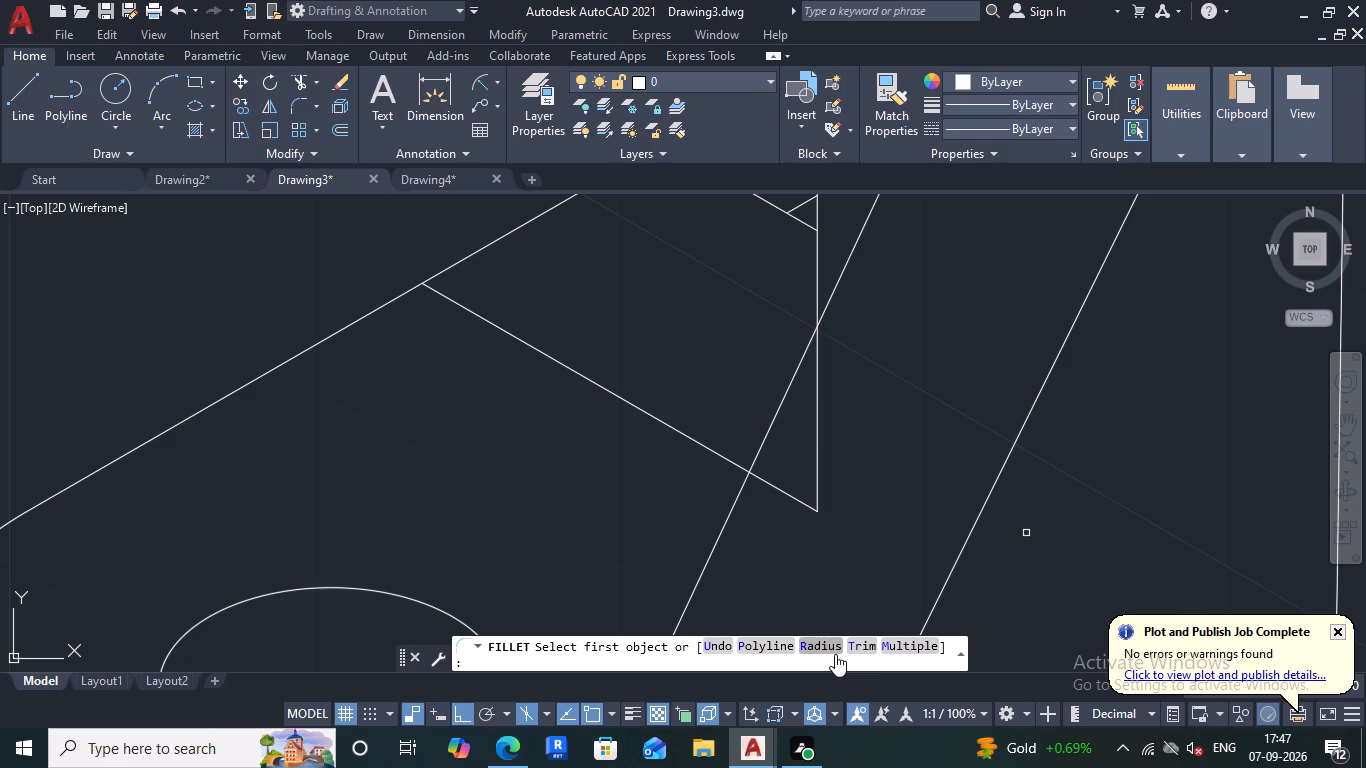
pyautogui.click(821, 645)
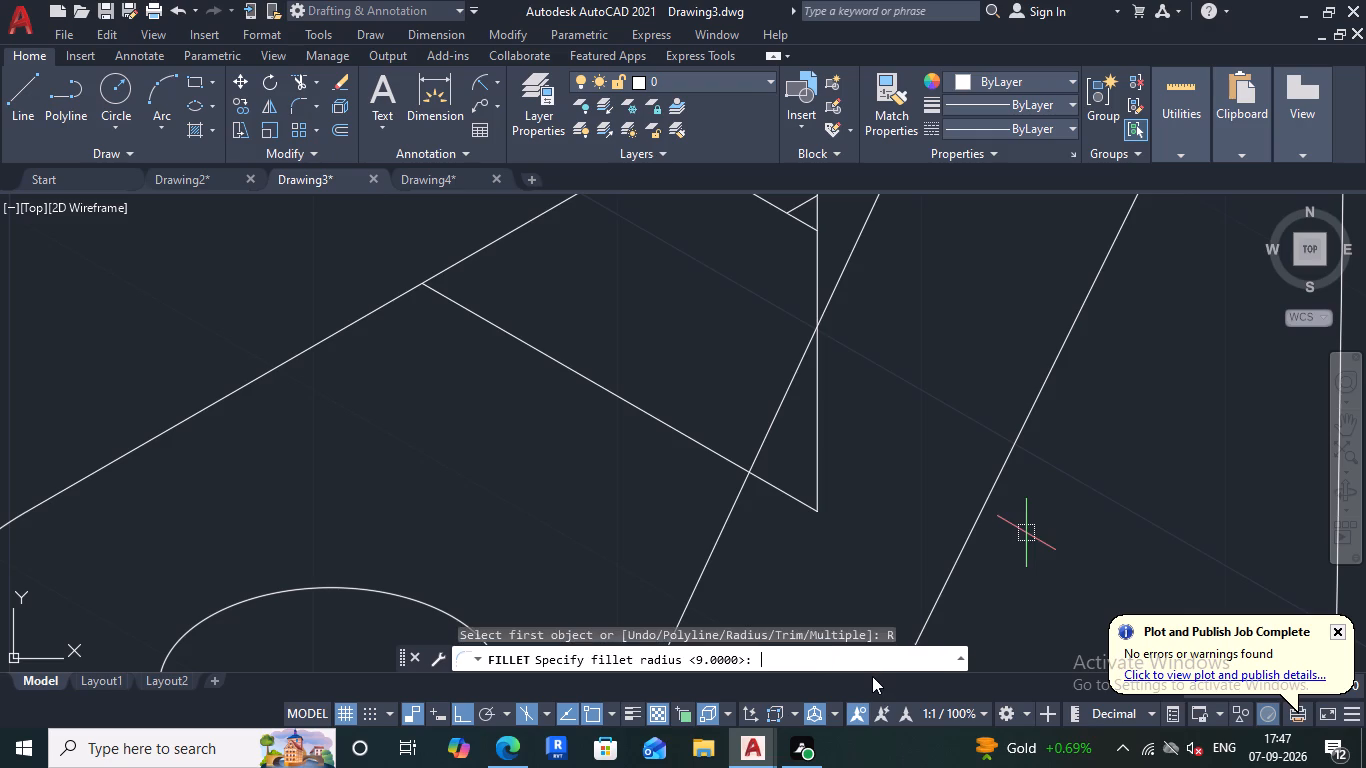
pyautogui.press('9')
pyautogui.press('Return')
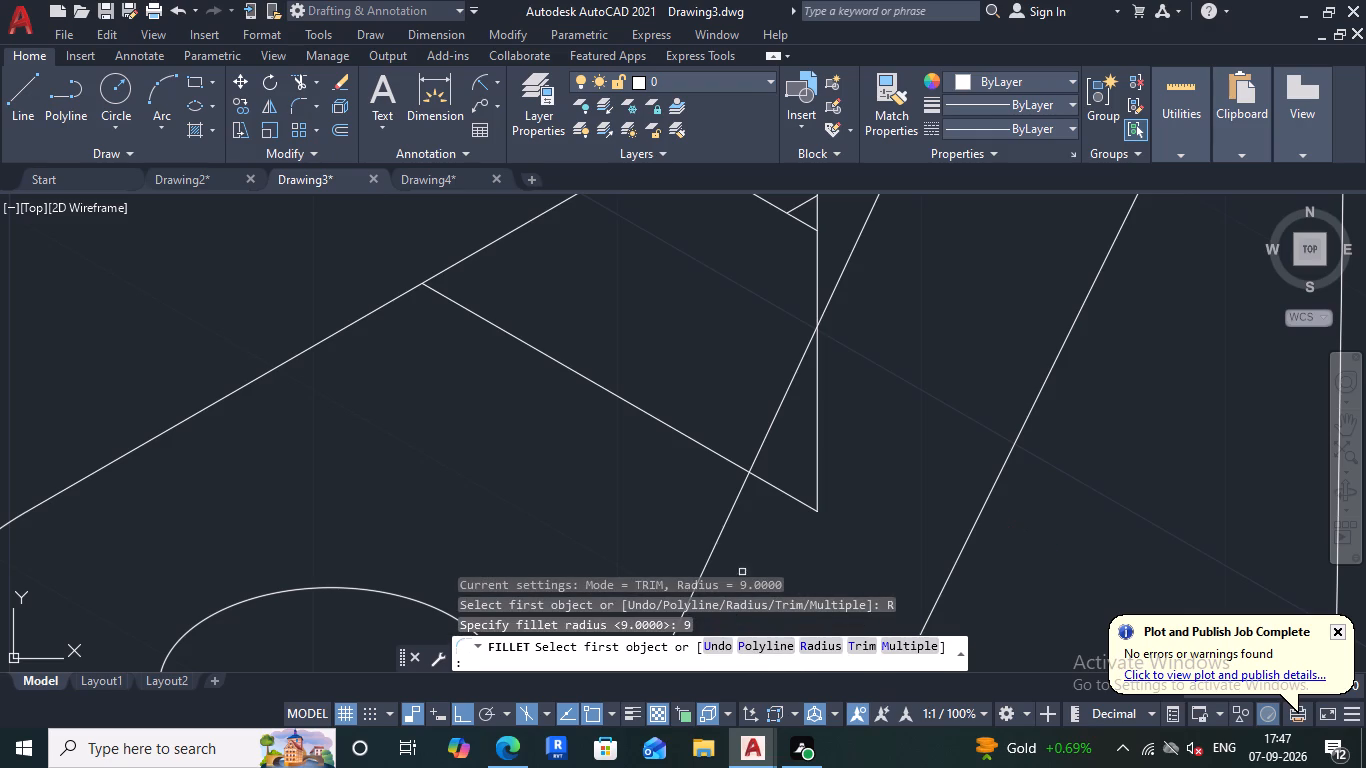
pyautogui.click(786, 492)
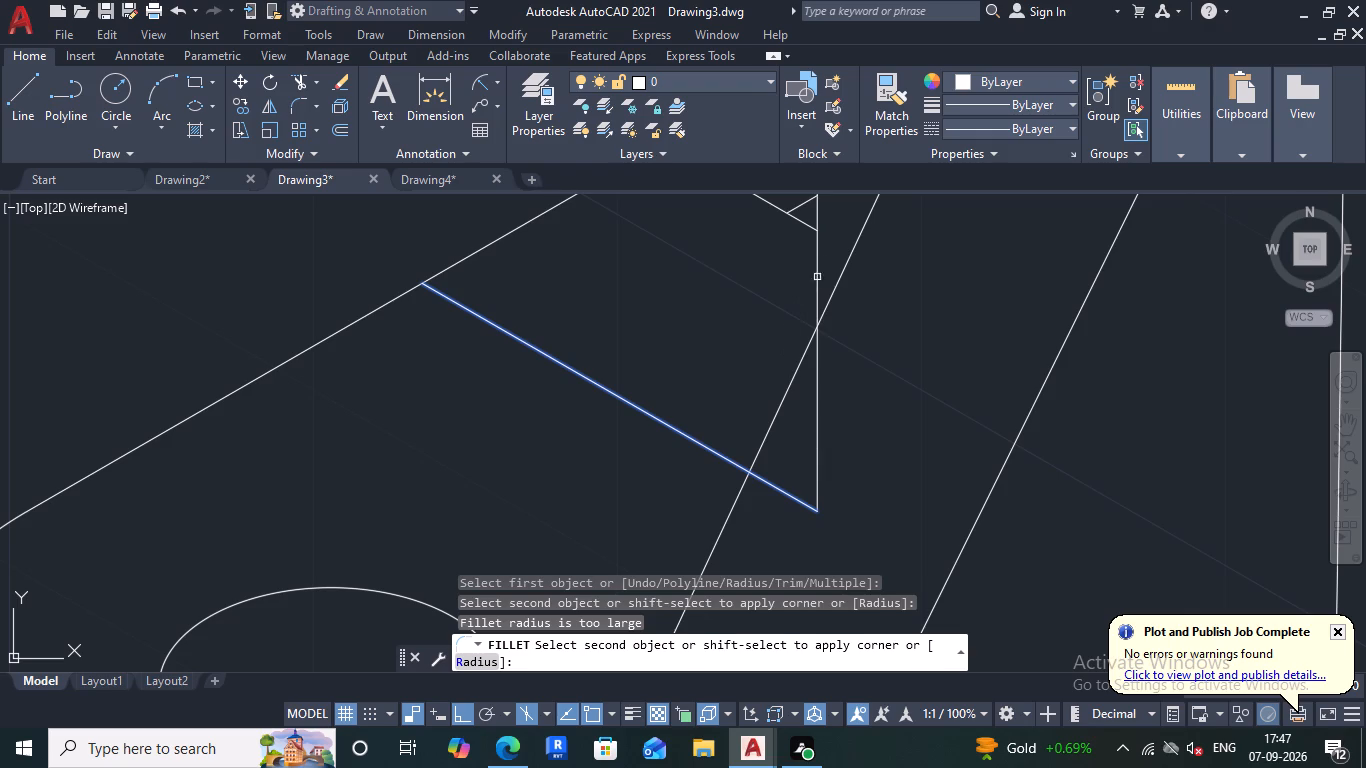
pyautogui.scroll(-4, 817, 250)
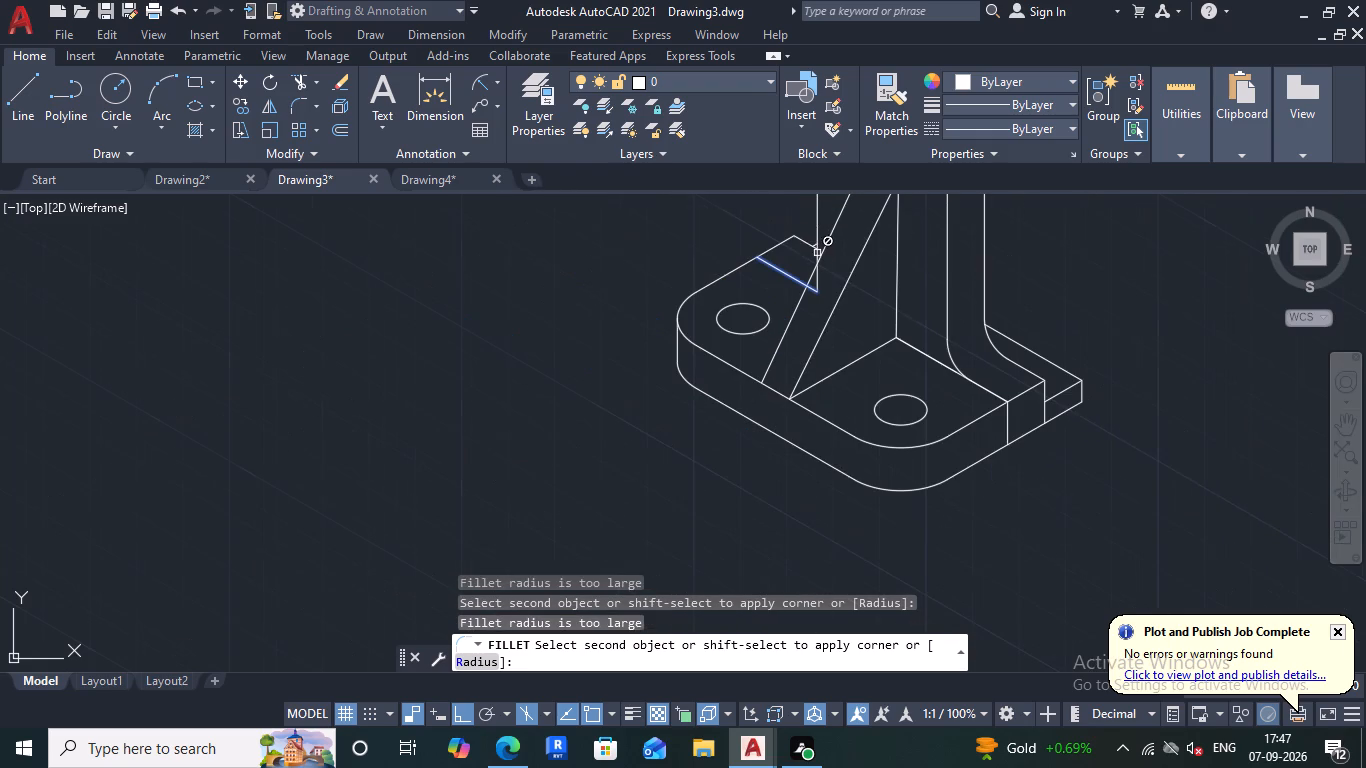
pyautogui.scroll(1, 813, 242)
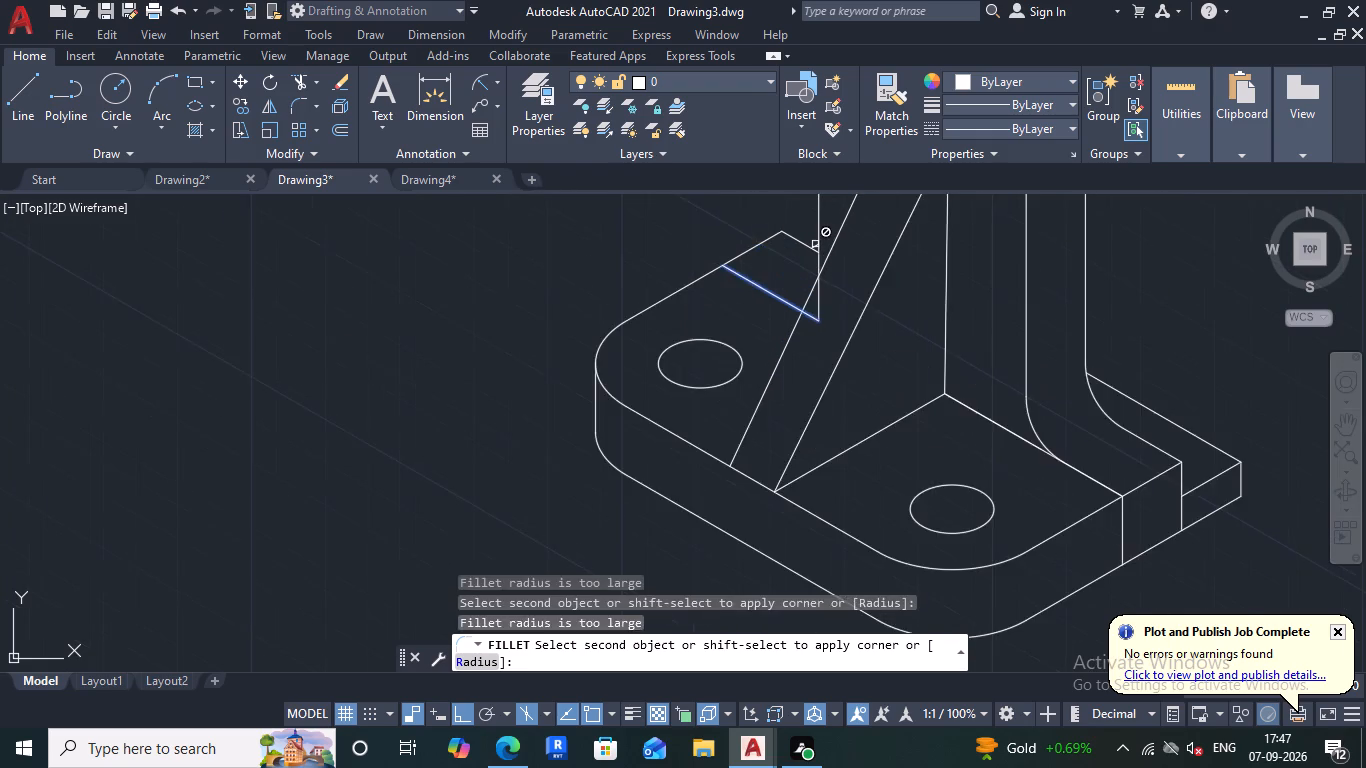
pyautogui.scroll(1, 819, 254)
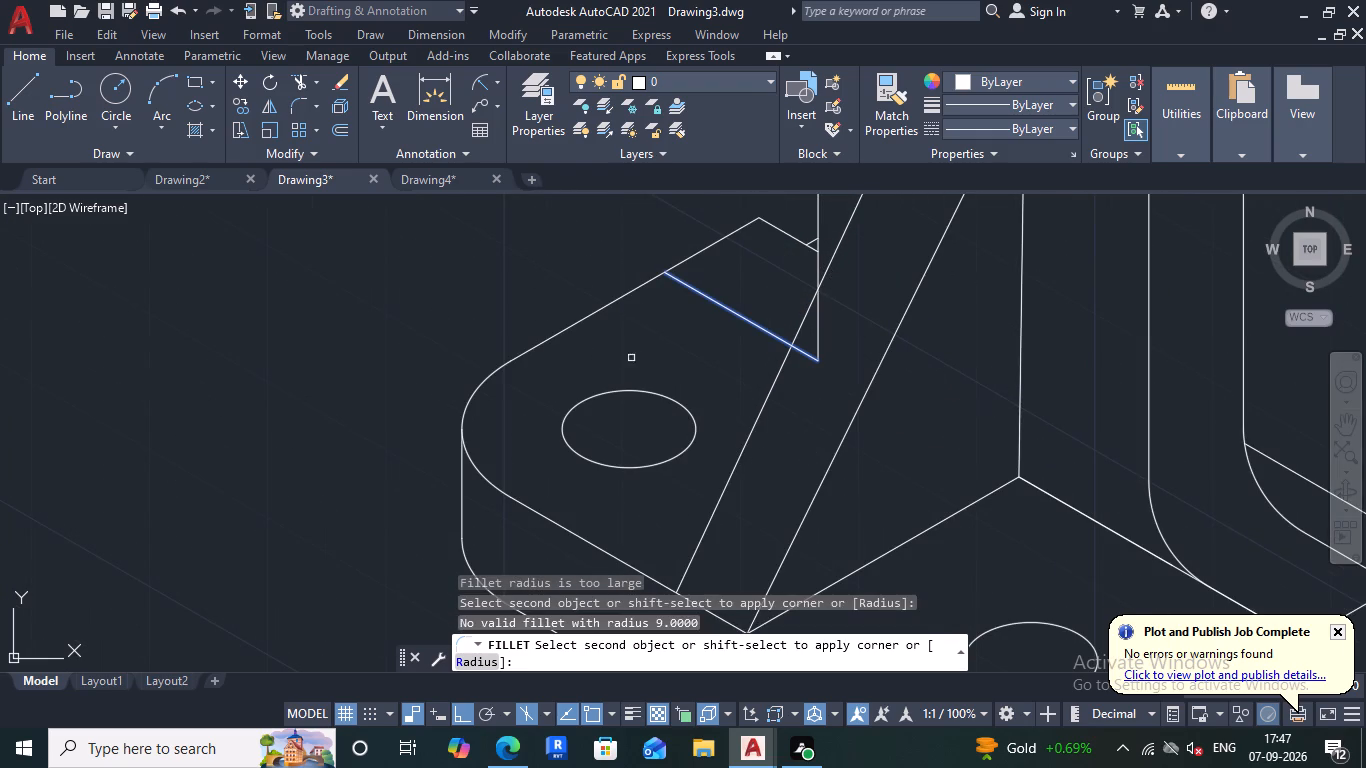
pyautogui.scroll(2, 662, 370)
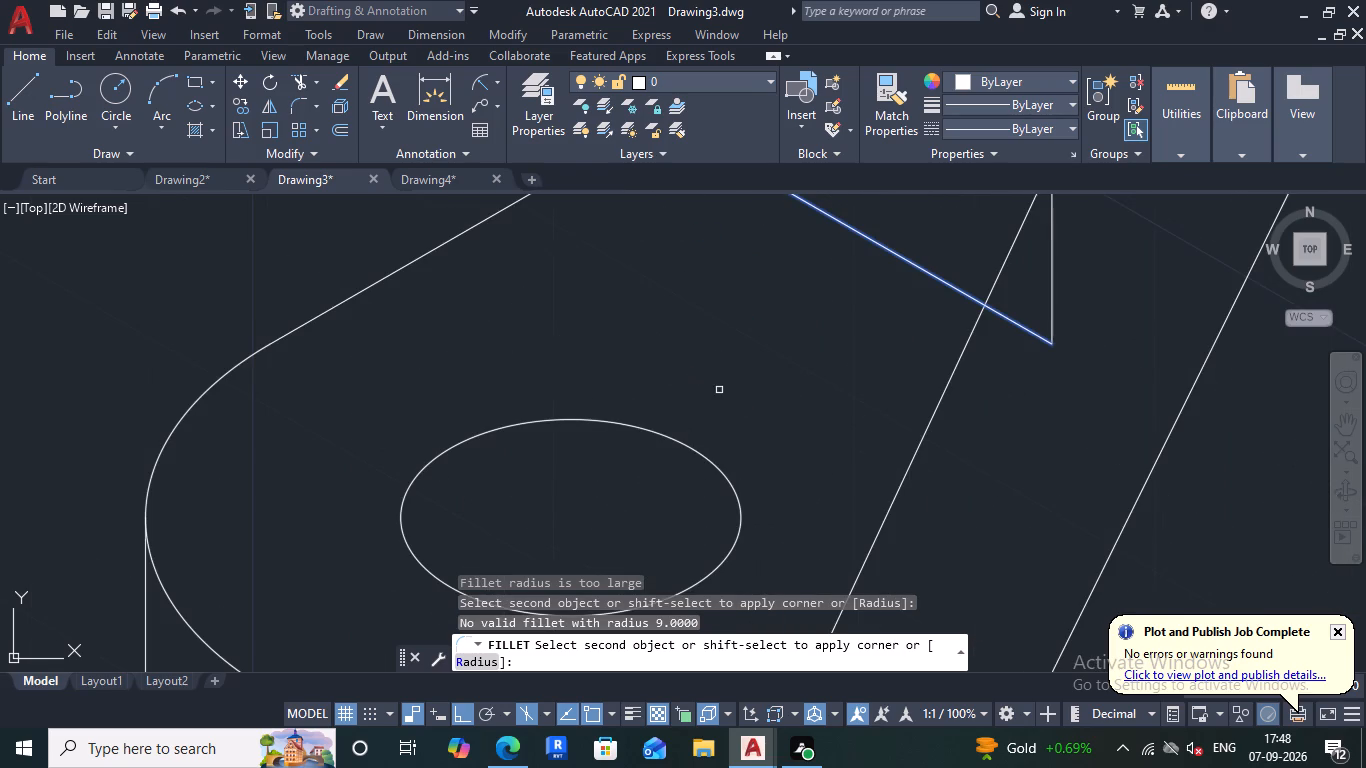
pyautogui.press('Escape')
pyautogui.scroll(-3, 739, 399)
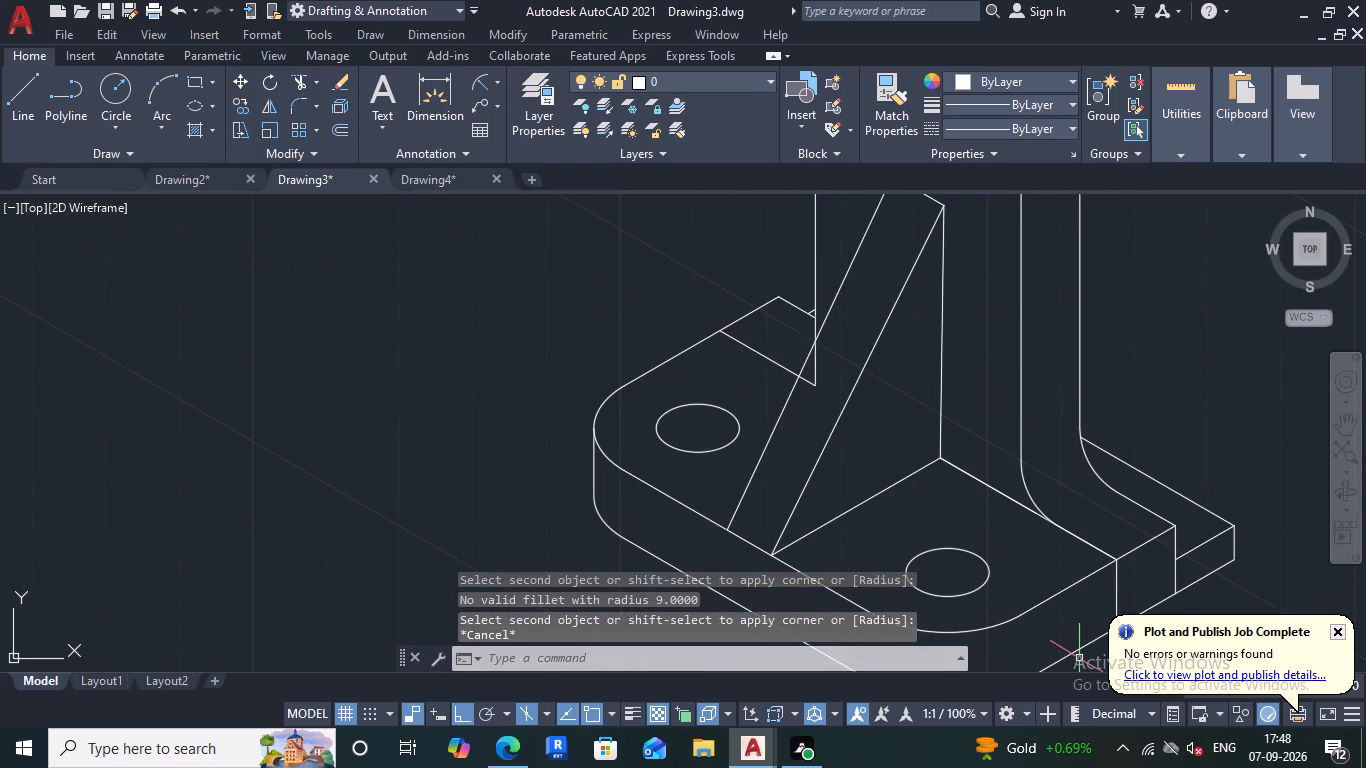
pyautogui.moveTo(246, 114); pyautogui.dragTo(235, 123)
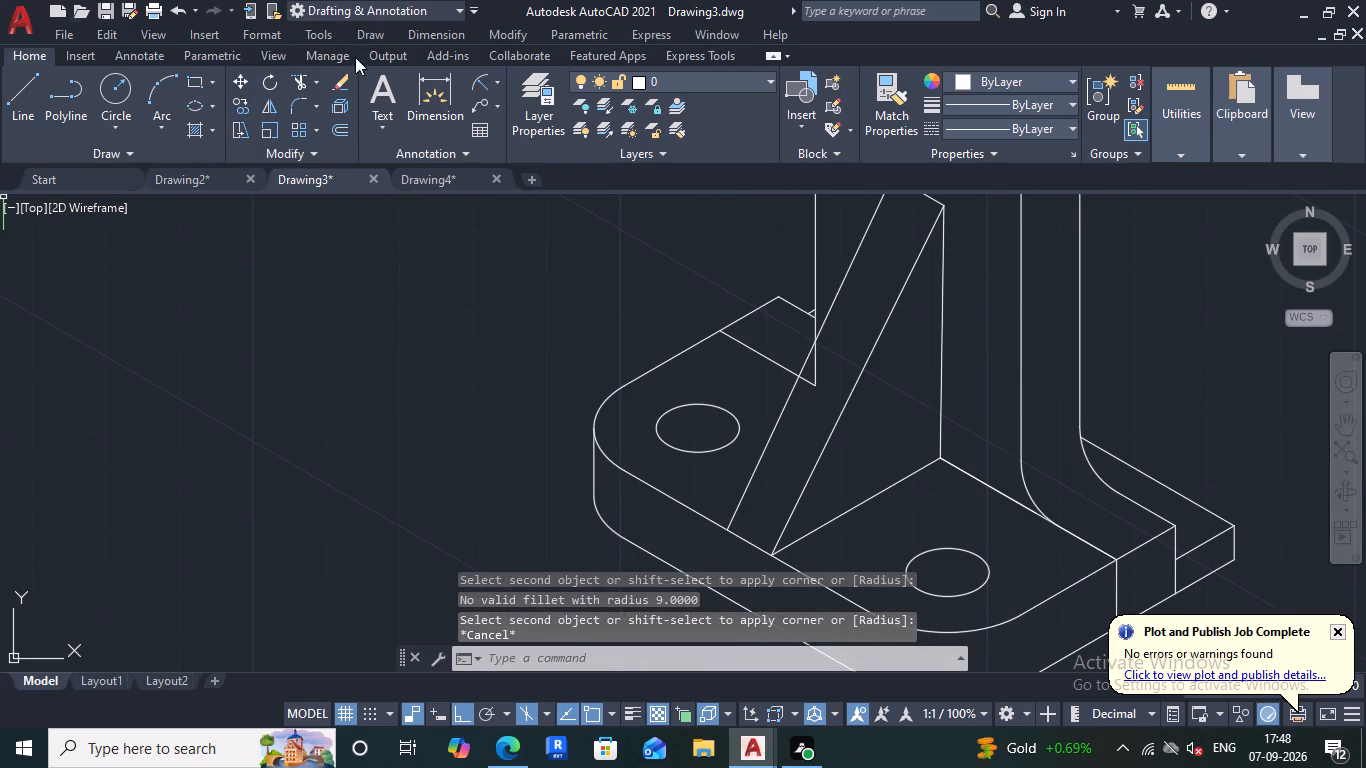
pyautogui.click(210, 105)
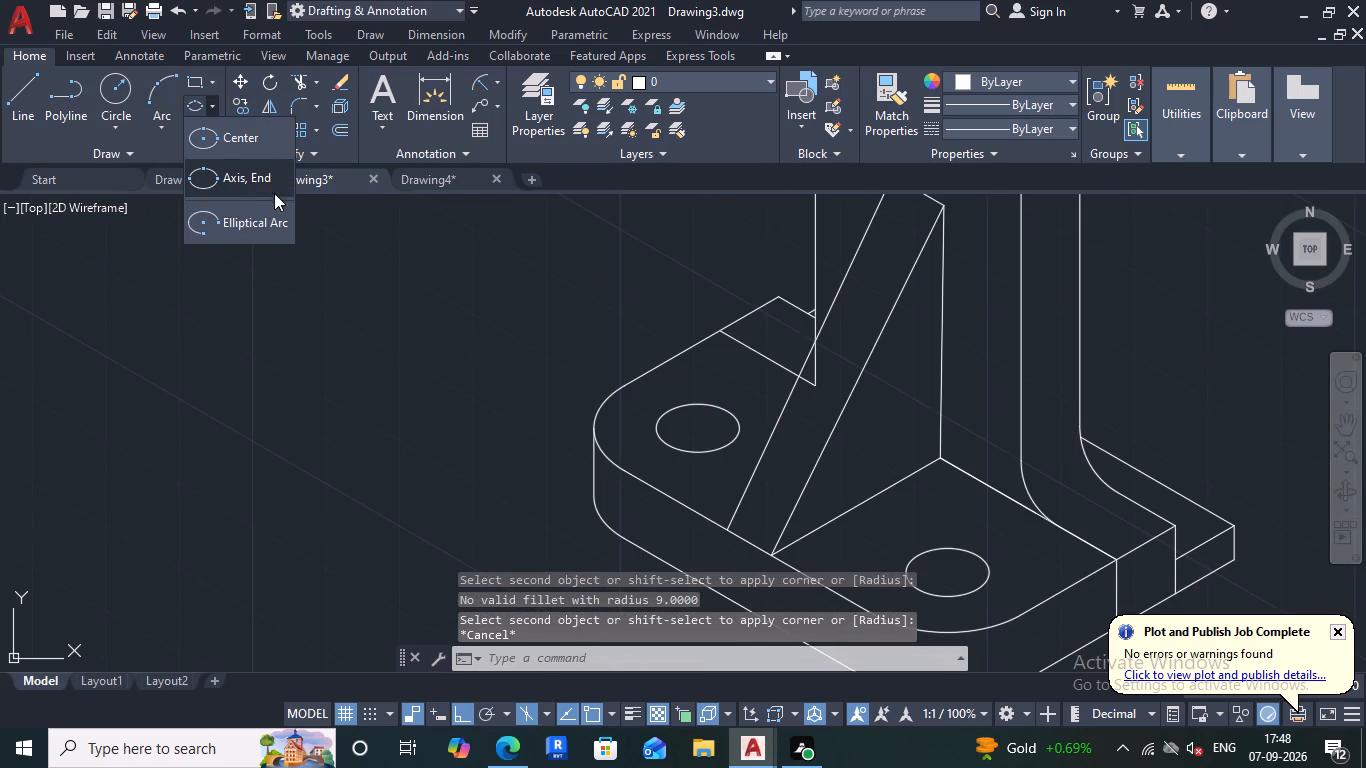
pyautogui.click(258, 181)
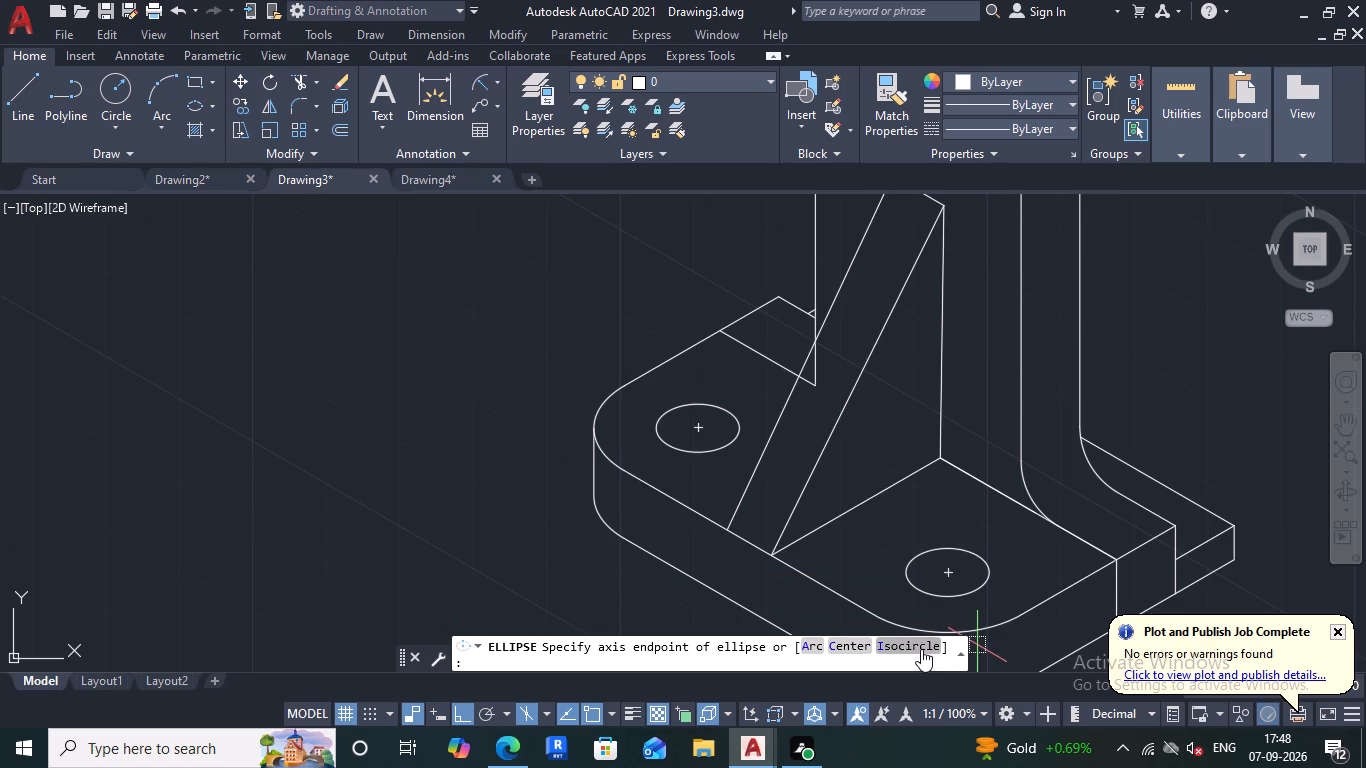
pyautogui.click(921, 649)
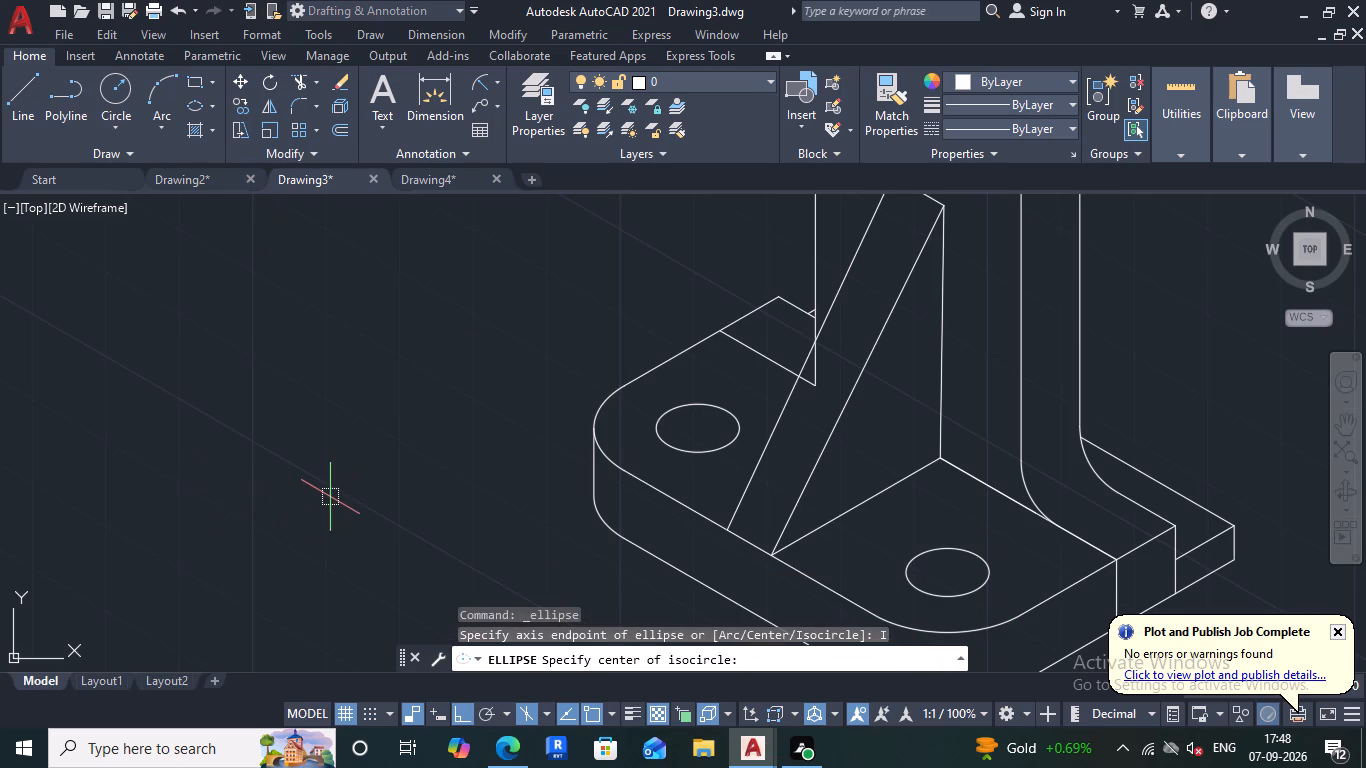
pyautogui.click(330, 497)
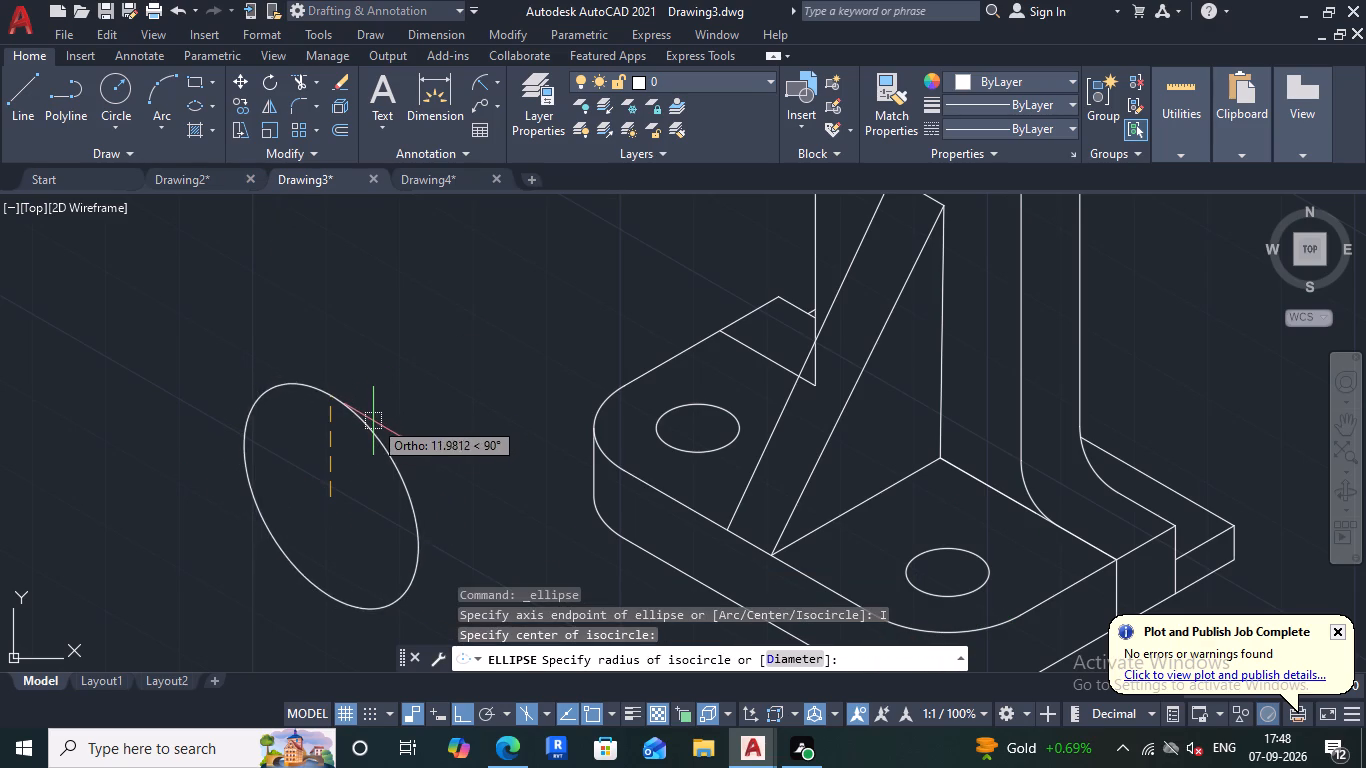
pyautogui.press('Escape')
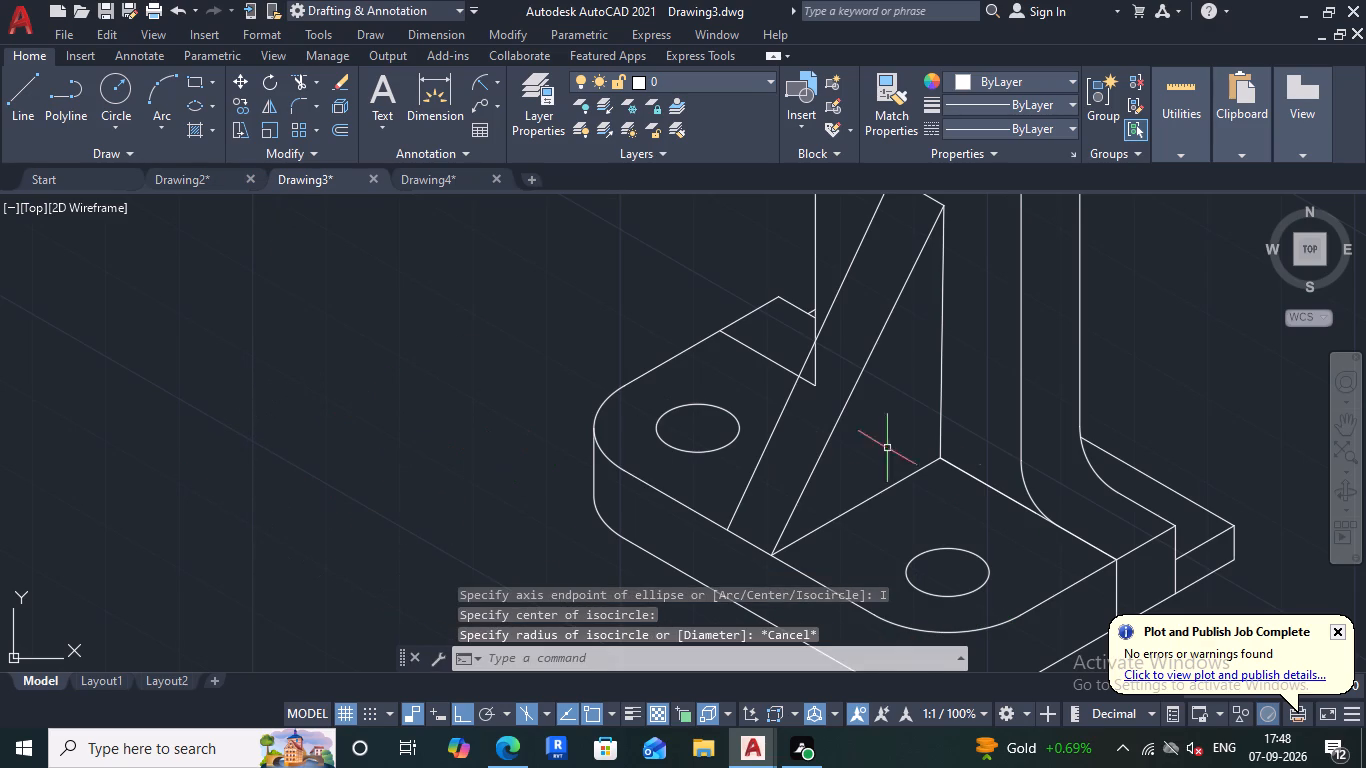
# Extend the upright's front fillet arc around past the rear vertical edge to the rear base edge, making a nearly full circle.
pyautogui.scroll(2, 1006, 471)
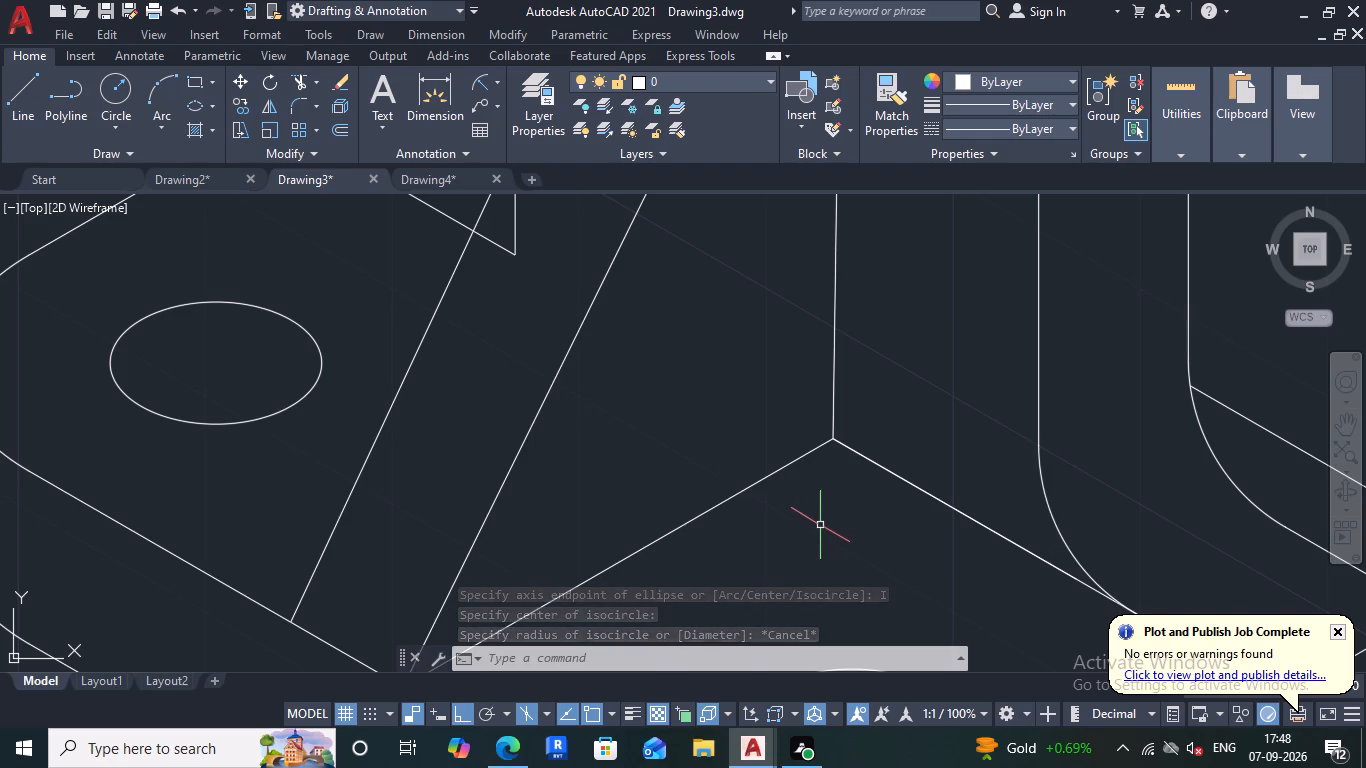
pyautogui.scroll(-3, 837, 493)
pyautogui.moveTo(947, 469); pyautogui.dragTo(715, 492, button='middle')
pyautogui.scroll(2, 695, 498)
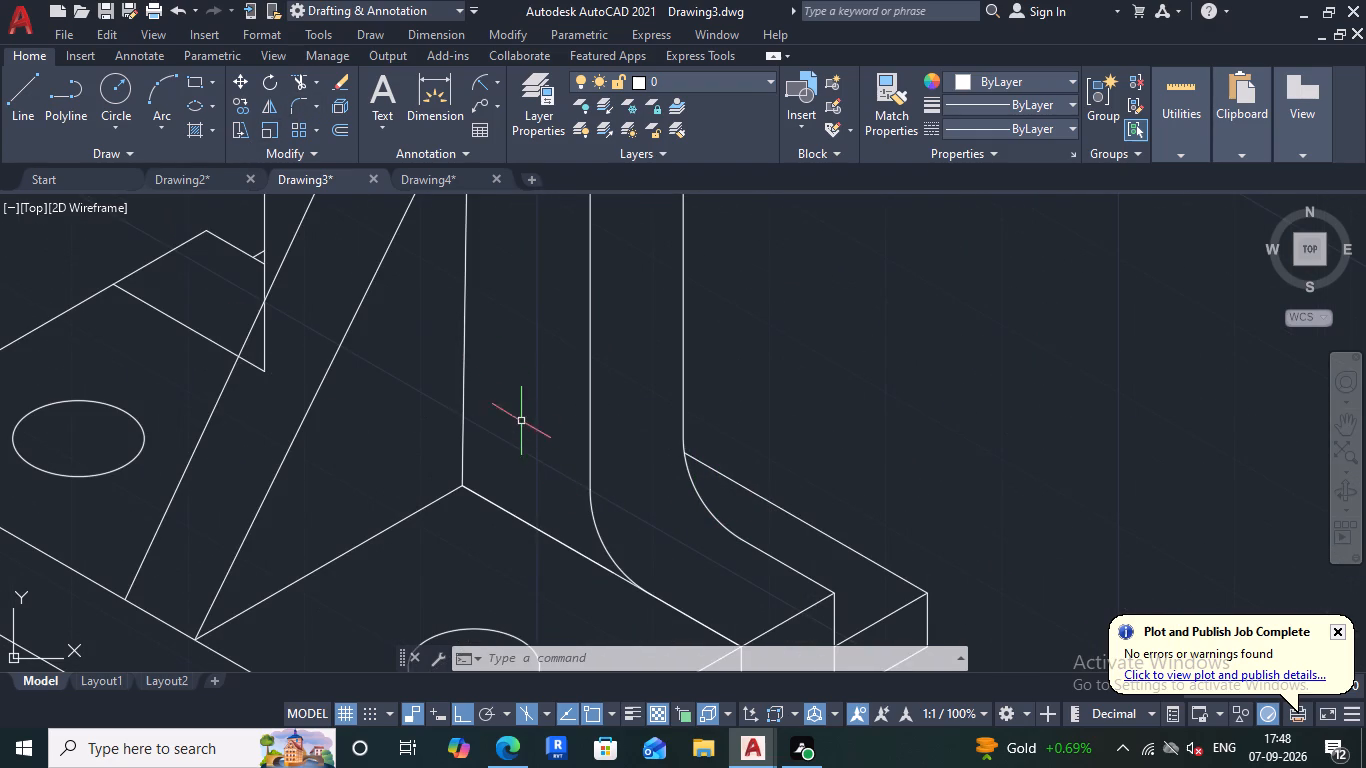
pyautogui.scroll(1, 522, 447)
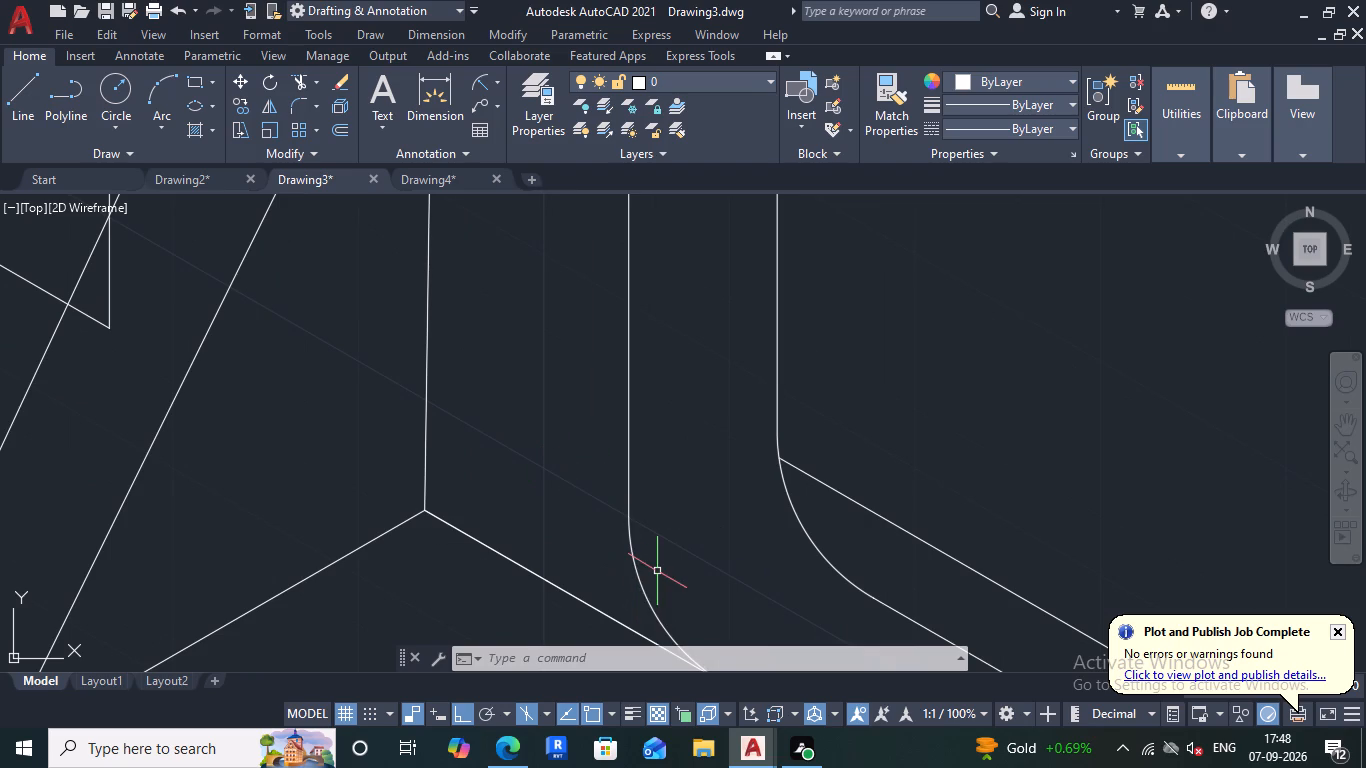
pyautogui.press('Escape')
pyautogui.scroll(-3, 451, 500)
pyautogui.scroll(1, 374, 477)
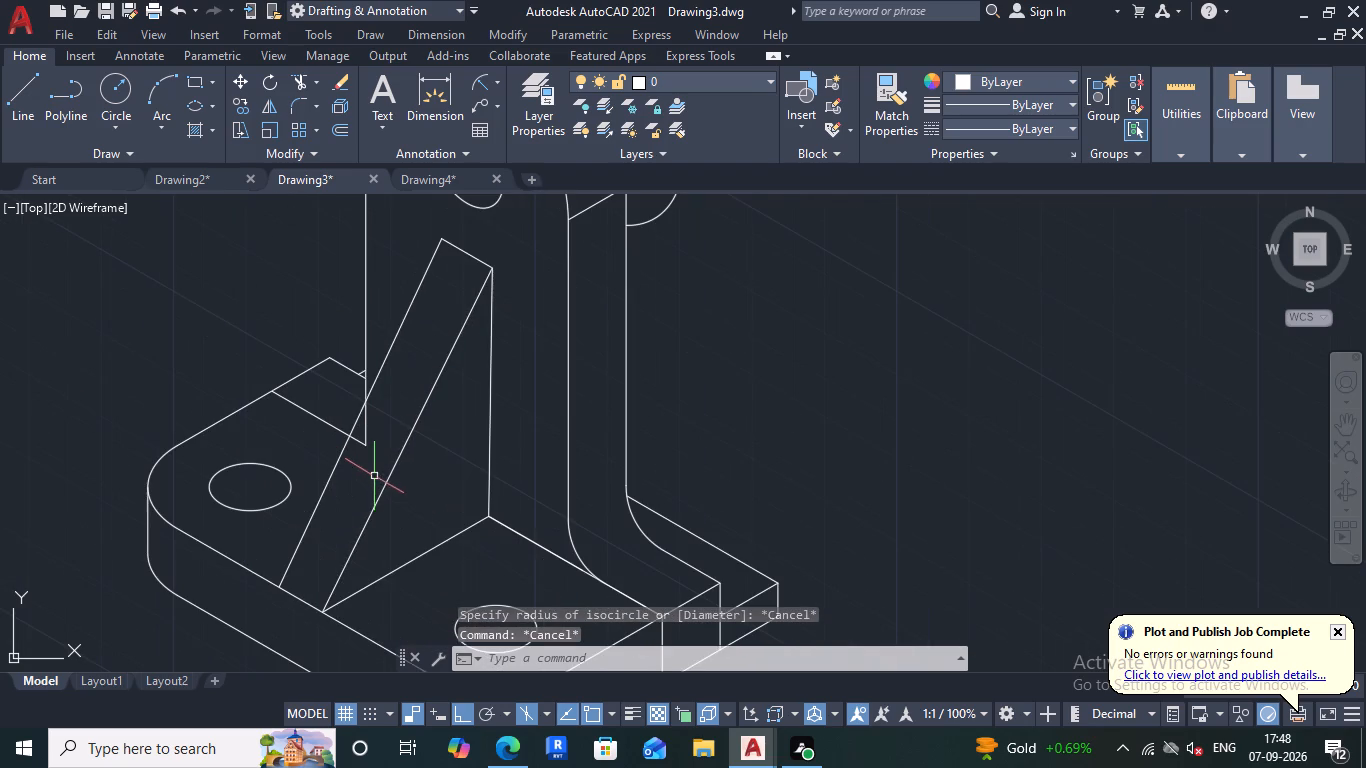
pyautogui.click(296, 84)
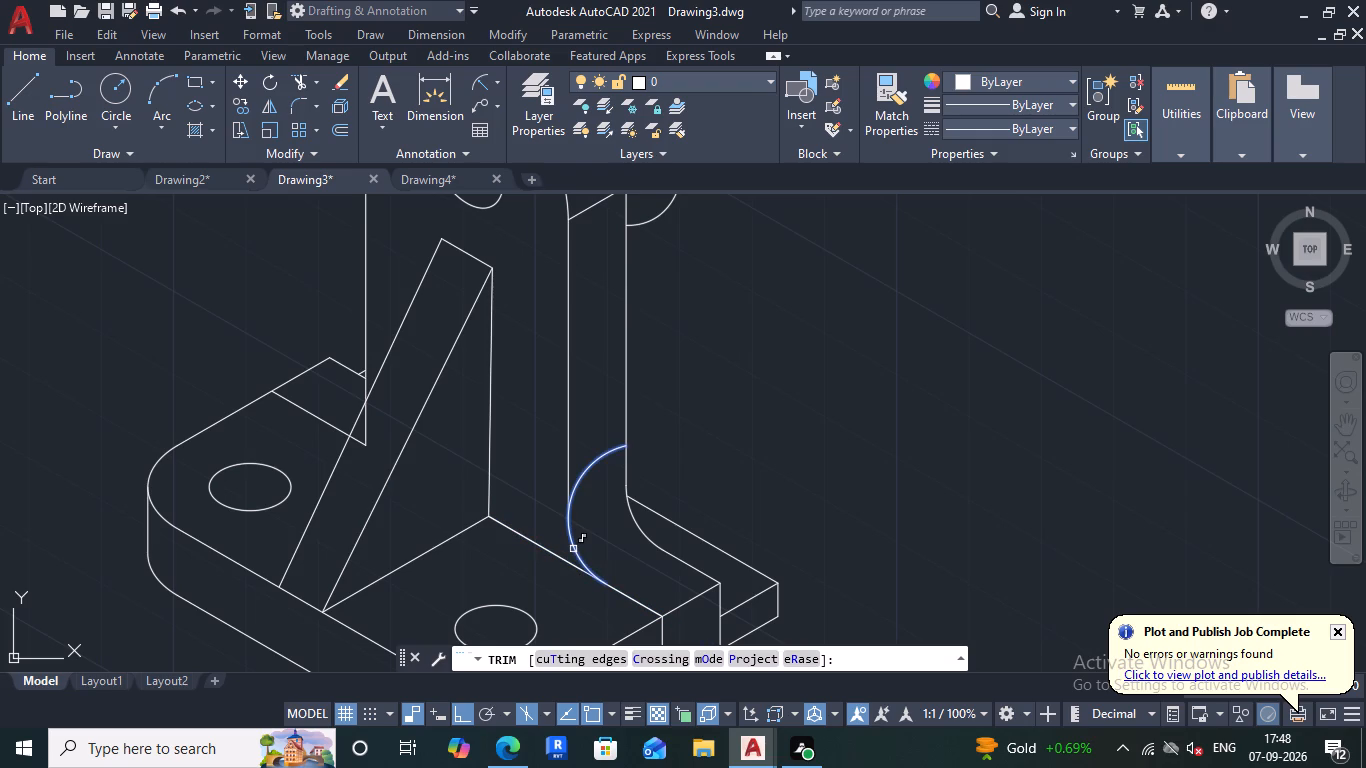
pyautogui.keyDown('shift'); pyautogui.doubleClick(573, 549); pyautogui.keyUp('shift')
pyautogui.keyDown('shift'); pyautogui.click(601, 459); pyautogui.keyUp('shift')
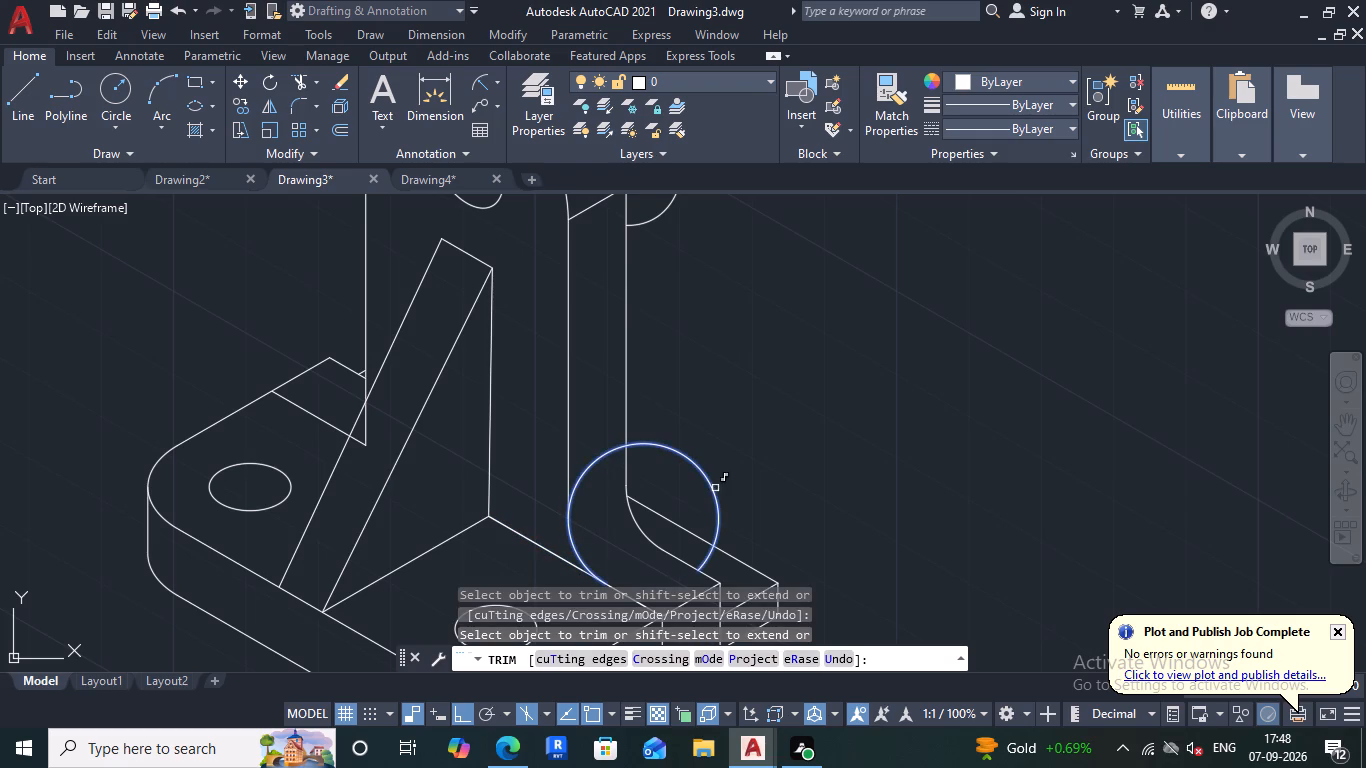
pyautogui.keyDown('shift'); pyautogui.click(719, 499); pyautogui.keyUp('shift')
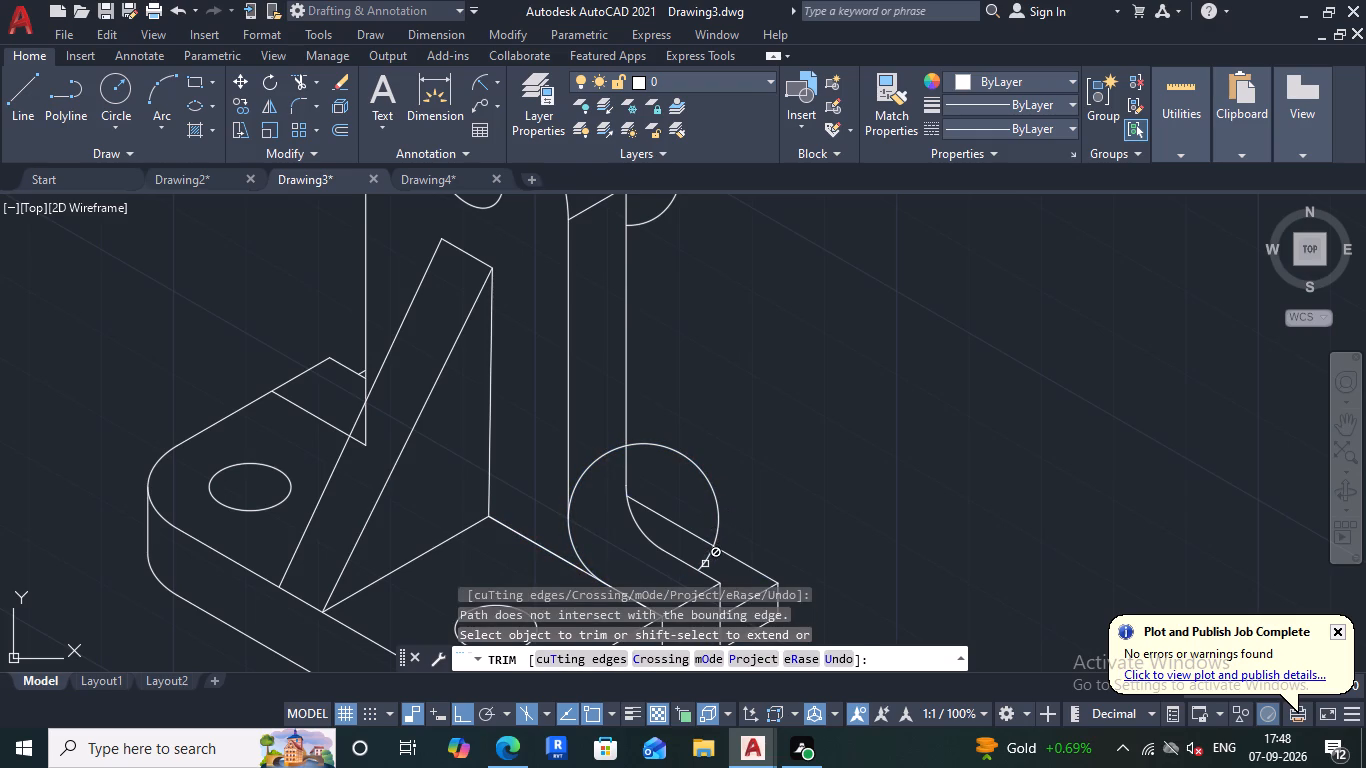
pyautogui.keyDown('shift'); pyautogui.scroll(3, 705, 562); pyautogui.keyUp('shift')
pyautogui.keyDown('shift'); pyautogui.scroll(-5, 705, 559); pyautogui.keyUp('shift')
pyautogui.keyDown('shift'); pyautogui.scroll(4, 689, 546); pyautogui.keyUp('shift')
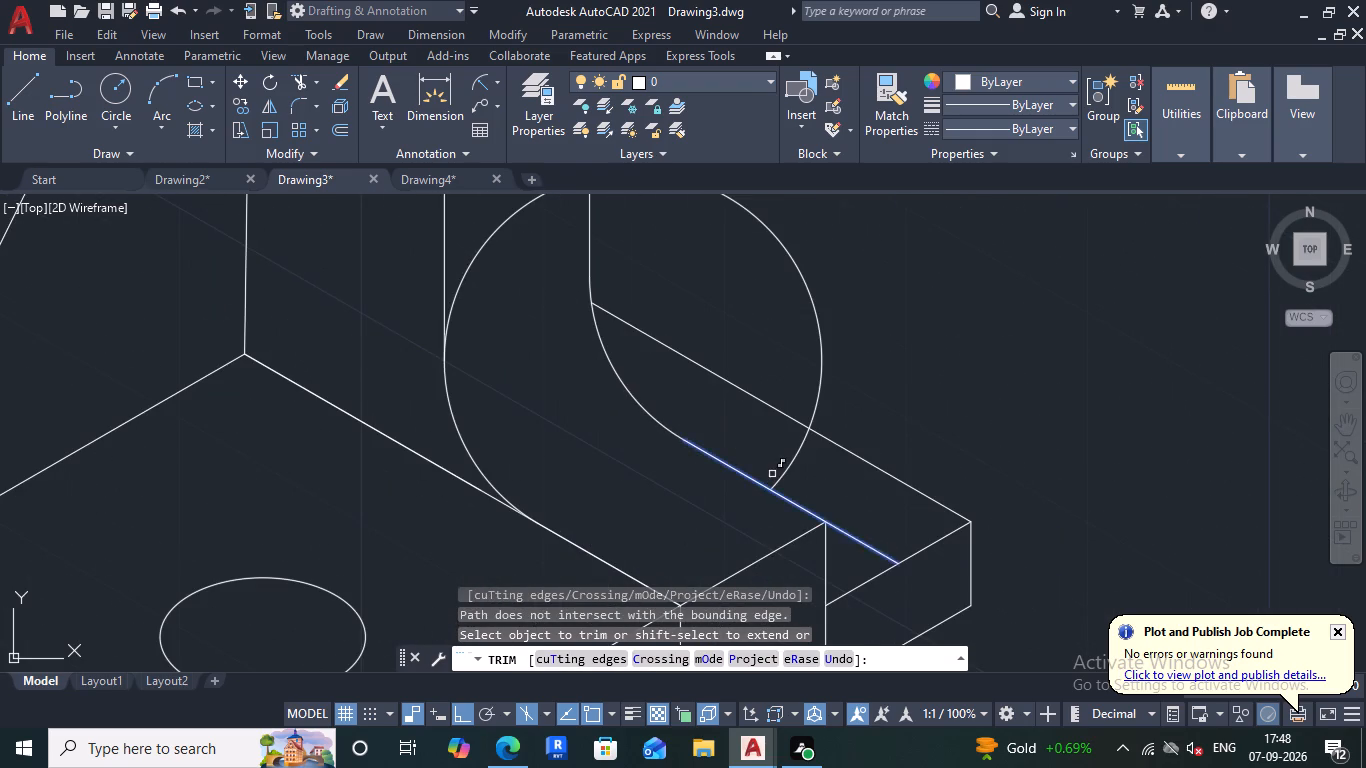
pyautogui.keyDown('shift'); pyautogui.scroll(3, 769, 488); pyautogui.keyUp('shift')
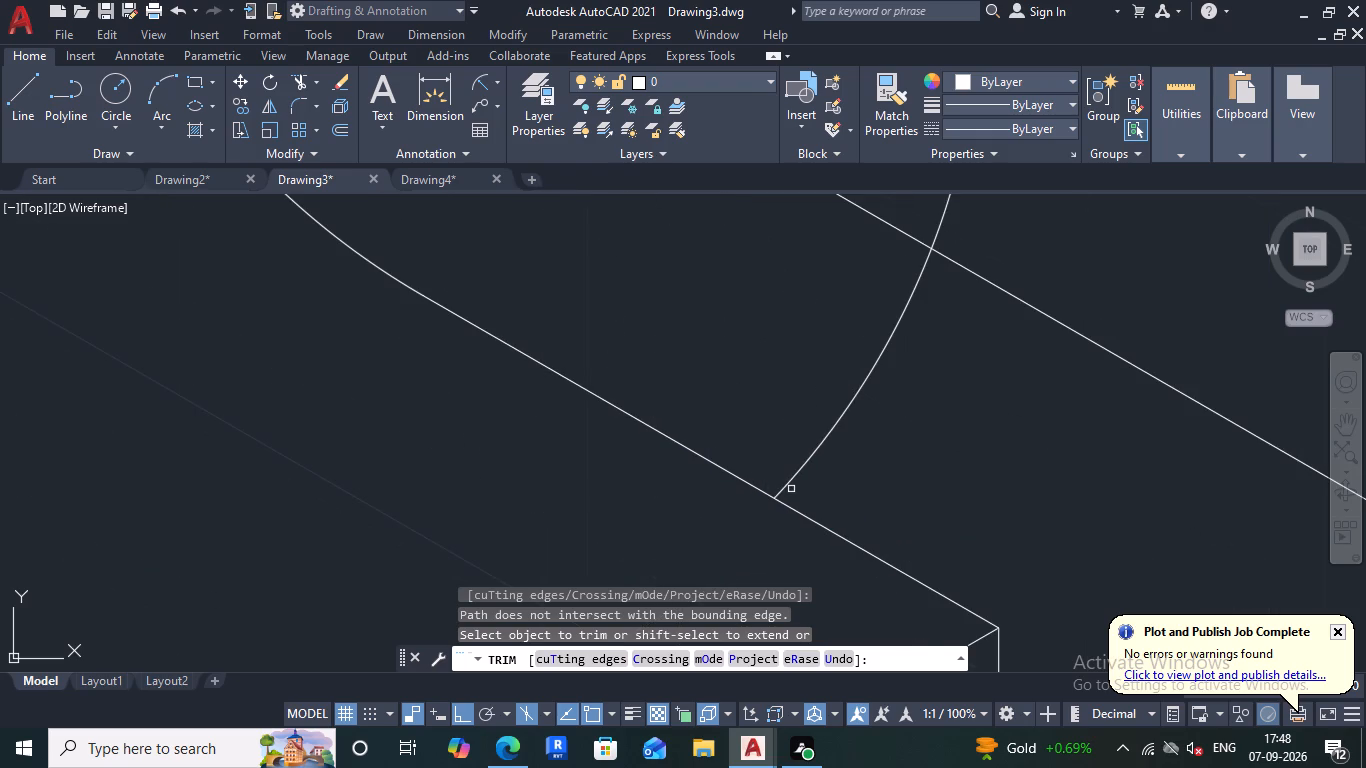
pyautogui.scroll(1, 791, 486)
pyautogui.scroll(-6, 791, 486)
pyautogui.scroll(1, 695, 498)
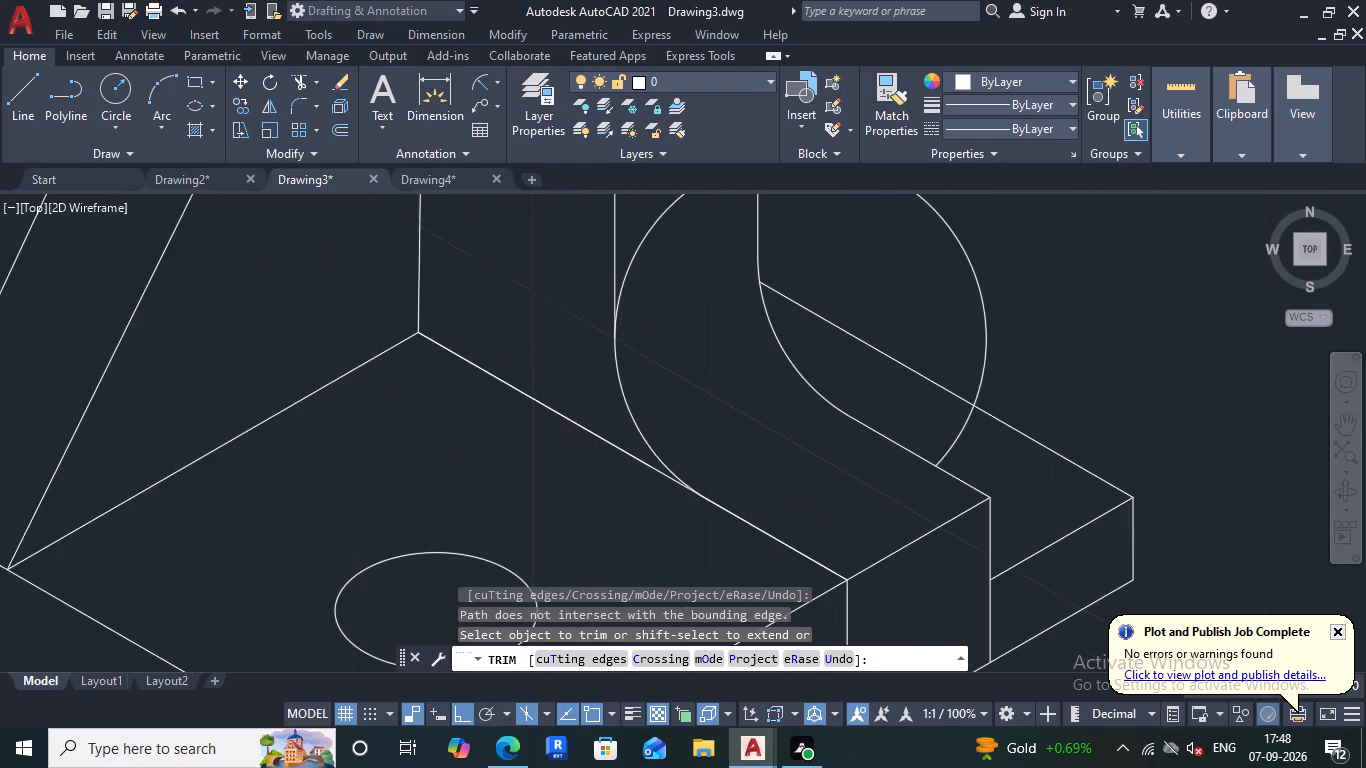
pyautogui.scroll(1, 695, 498)
pyautogui.scroll(-1, 712, 495)
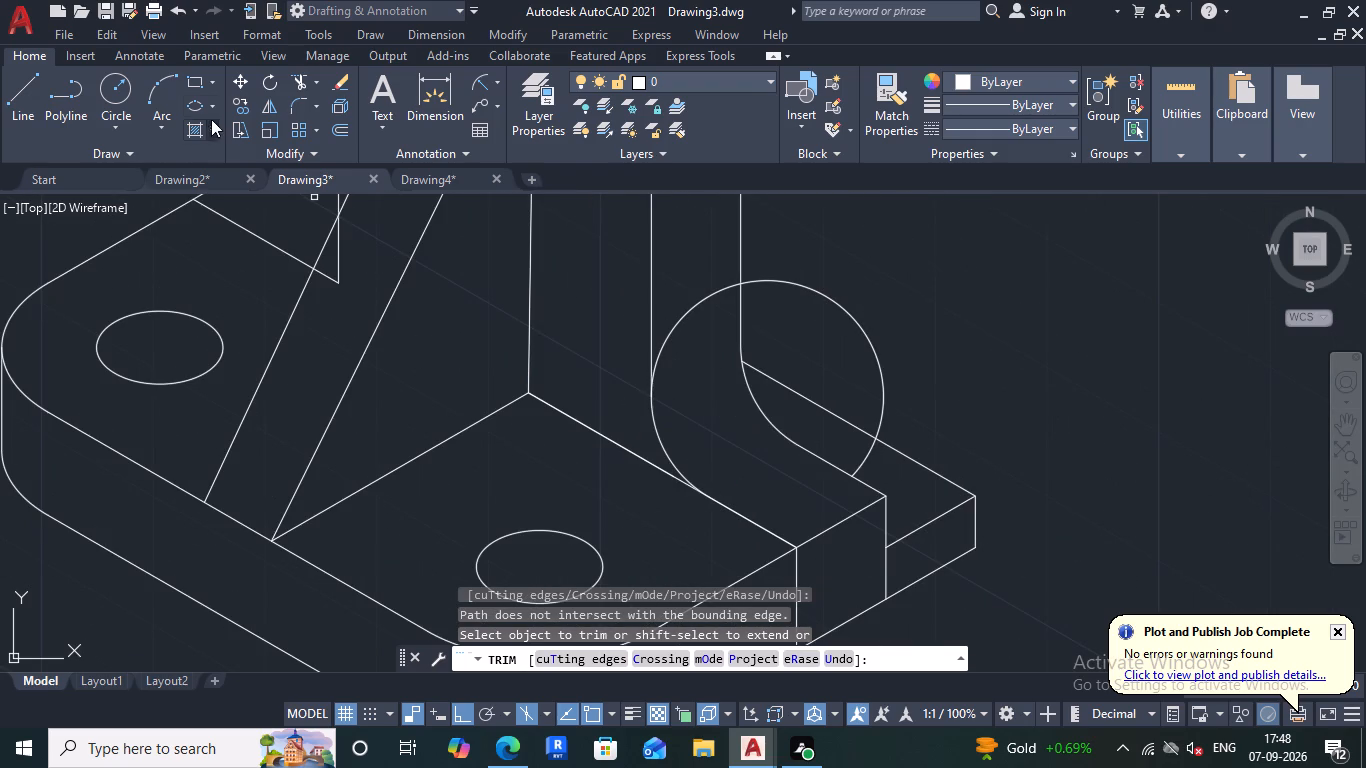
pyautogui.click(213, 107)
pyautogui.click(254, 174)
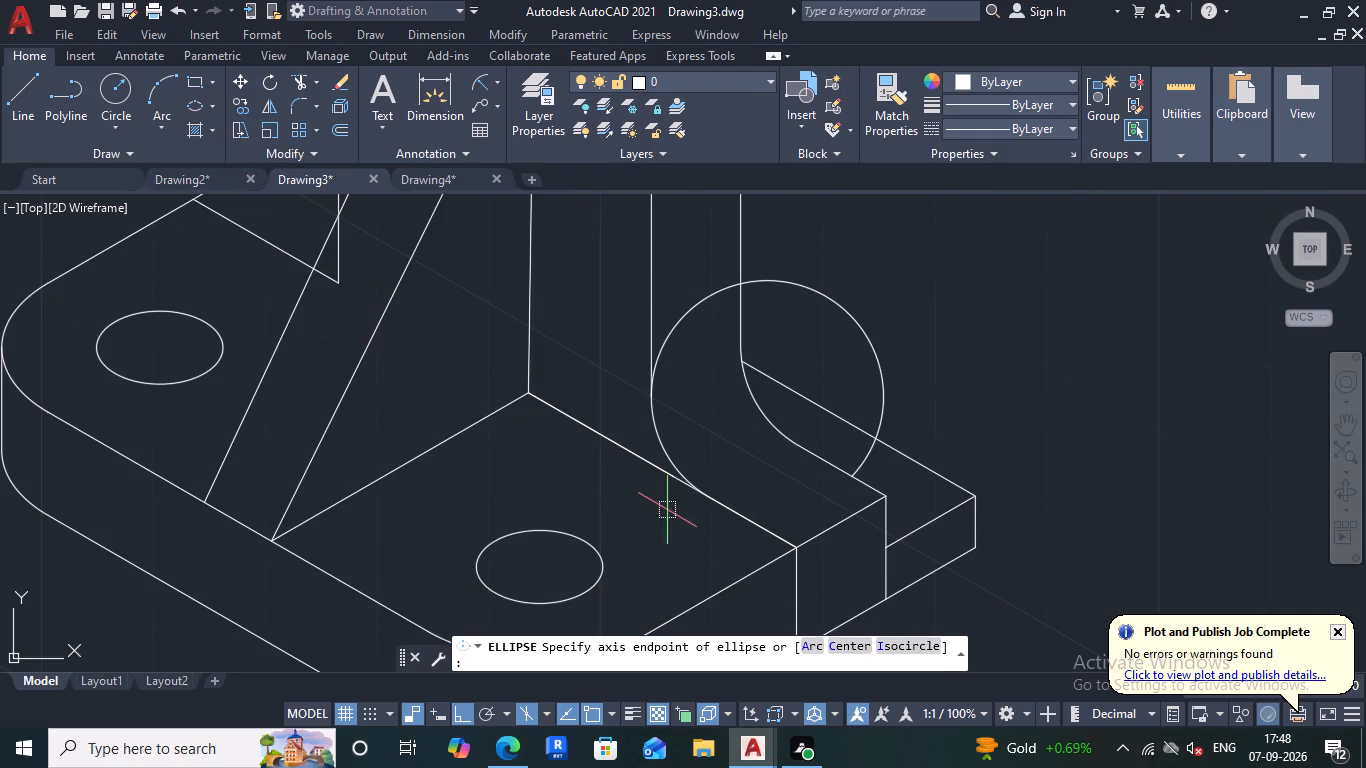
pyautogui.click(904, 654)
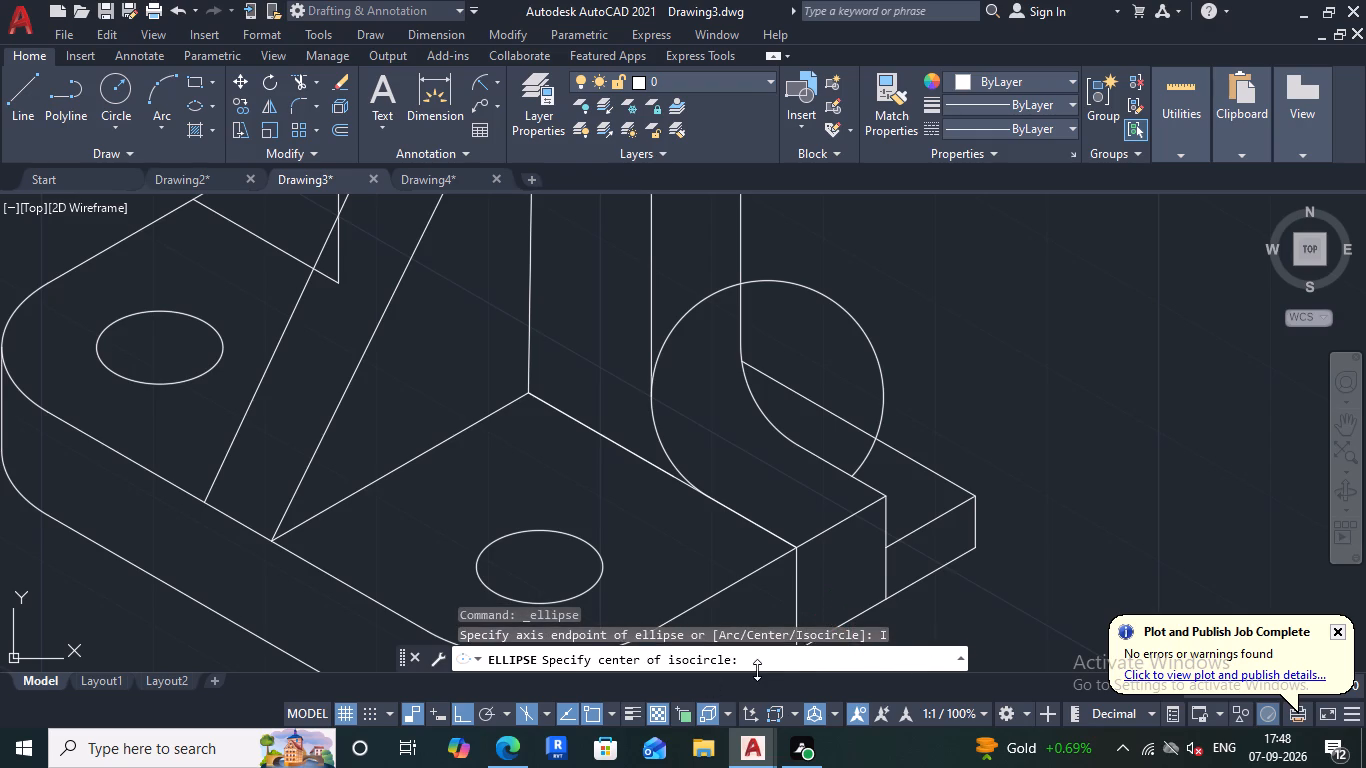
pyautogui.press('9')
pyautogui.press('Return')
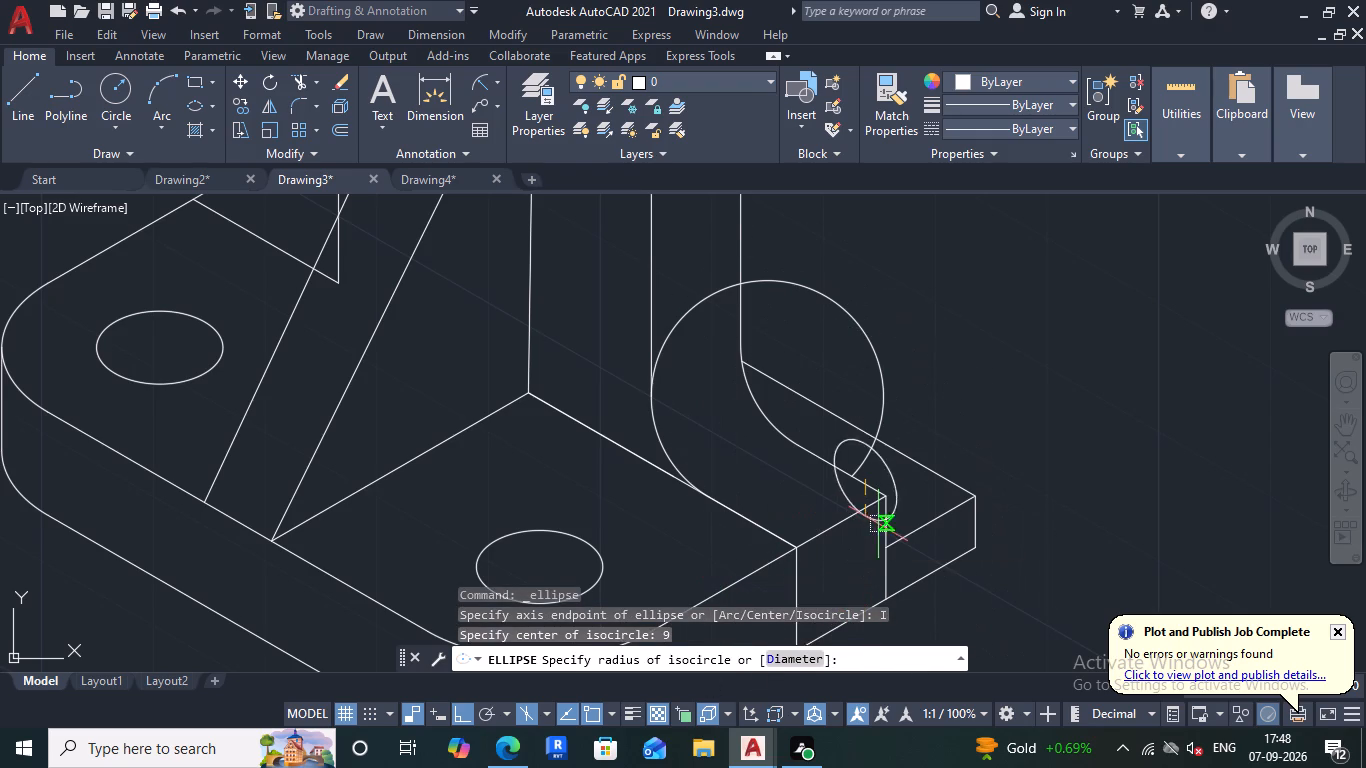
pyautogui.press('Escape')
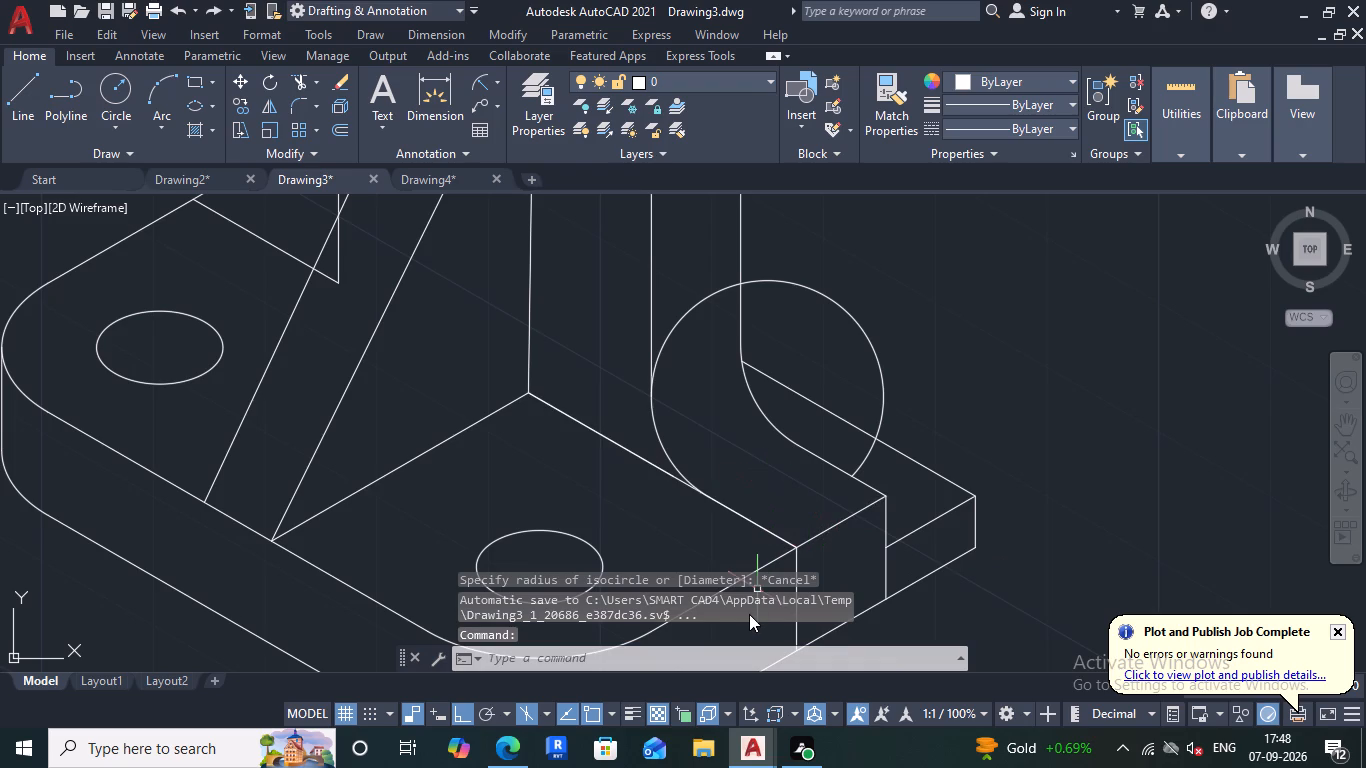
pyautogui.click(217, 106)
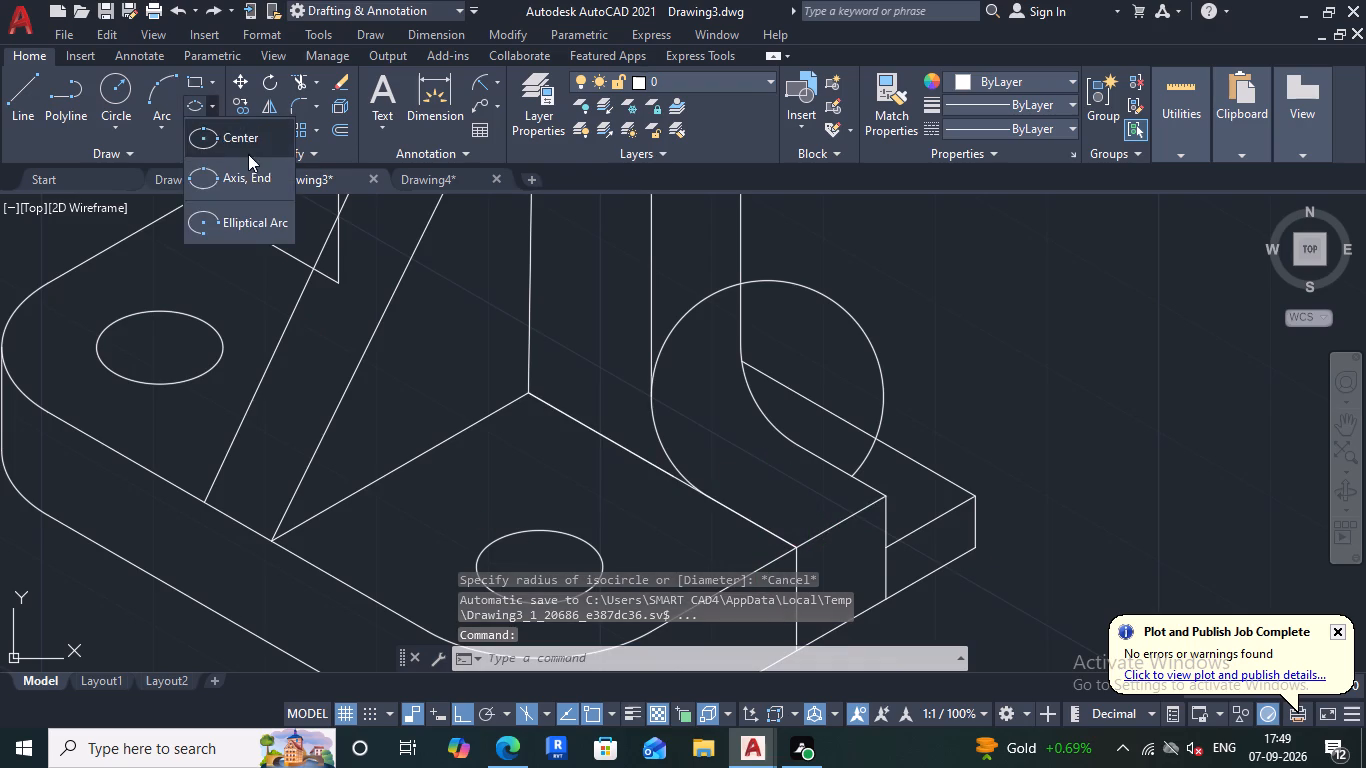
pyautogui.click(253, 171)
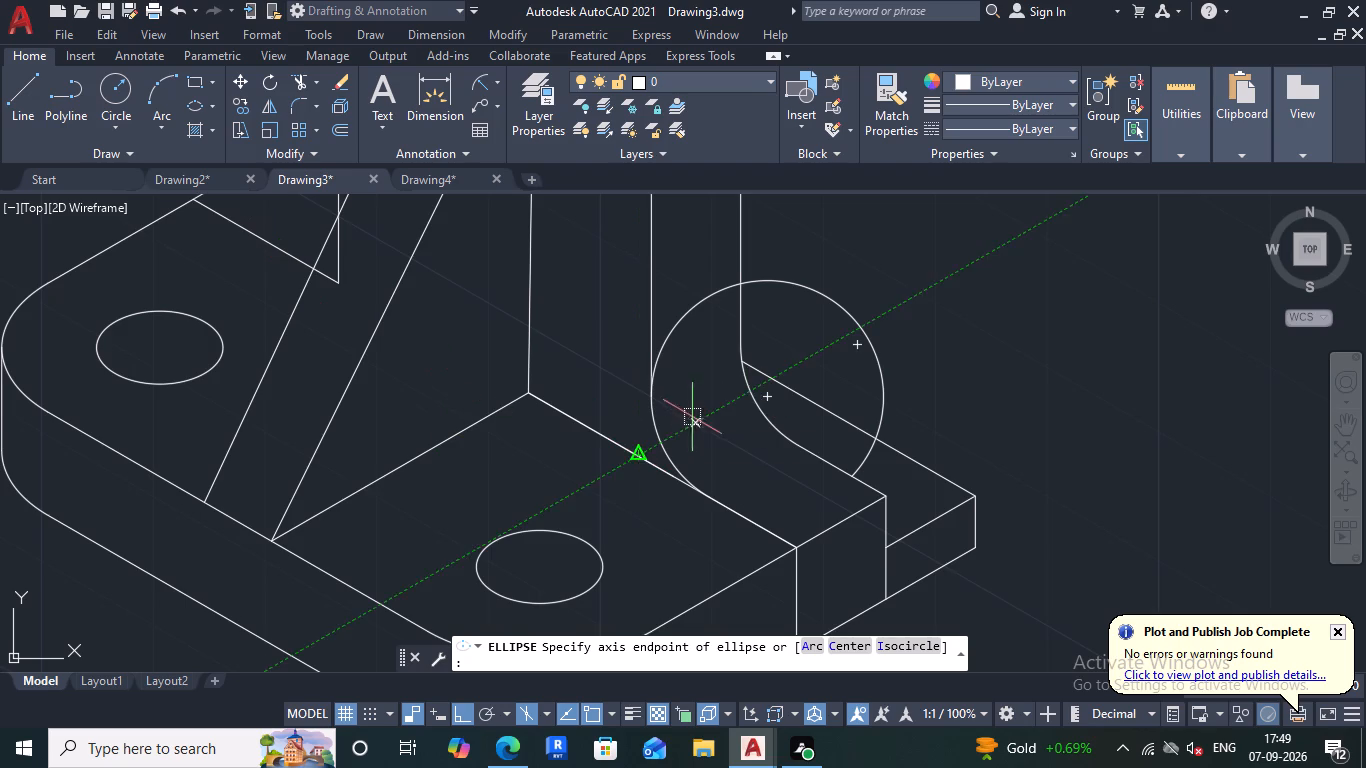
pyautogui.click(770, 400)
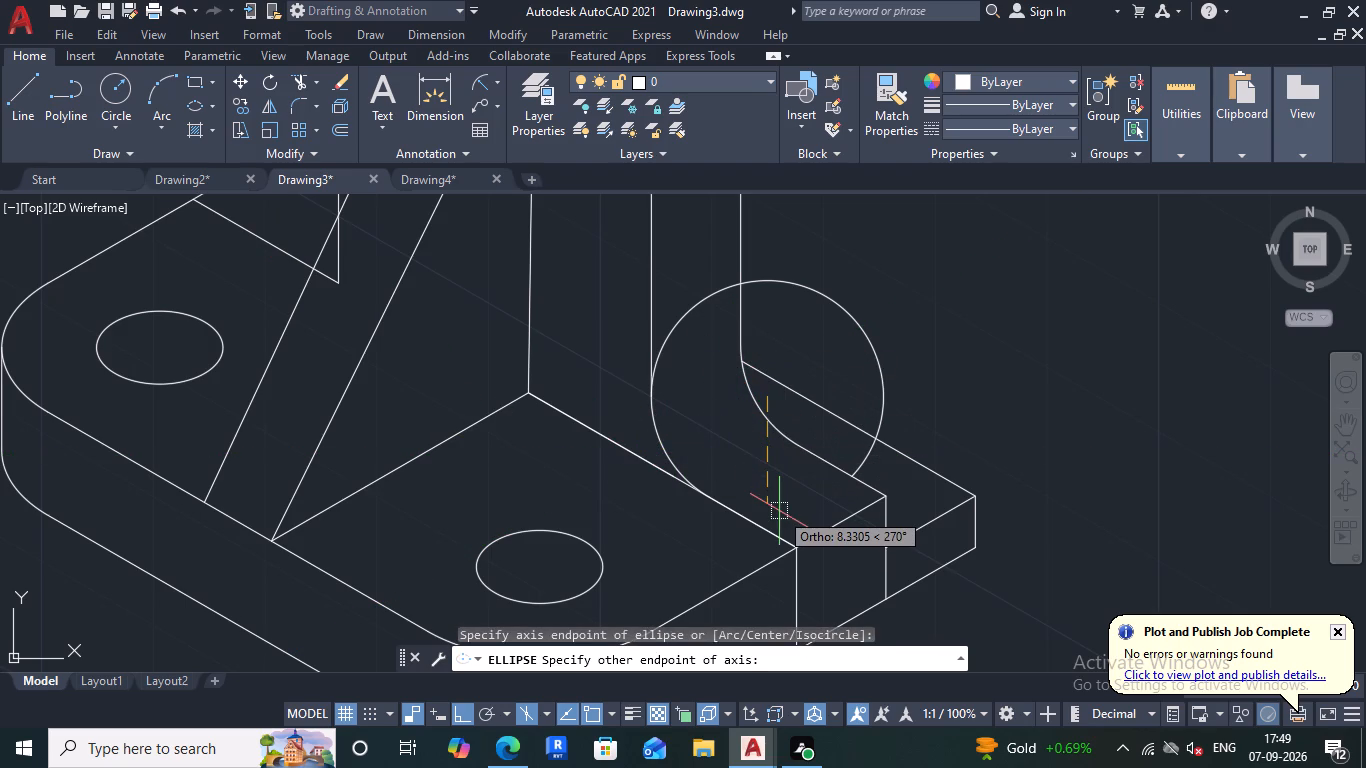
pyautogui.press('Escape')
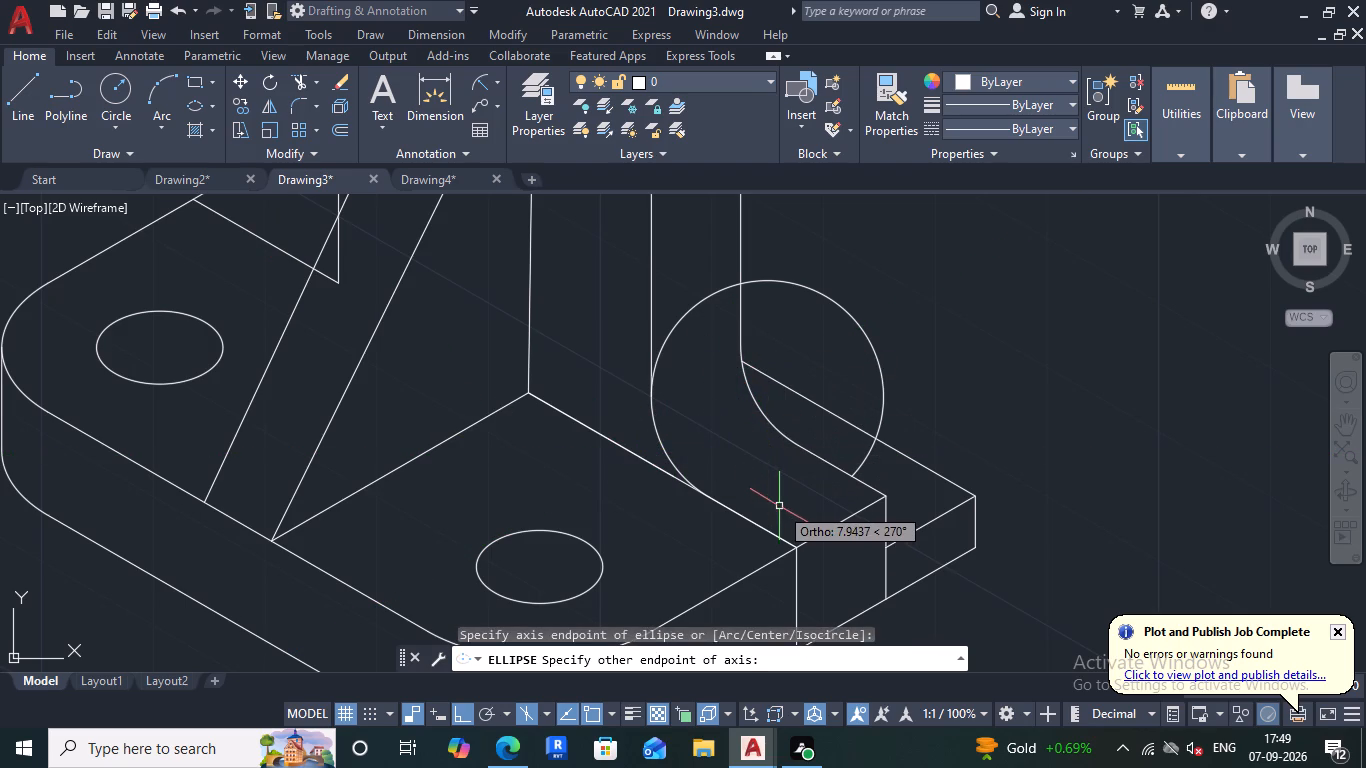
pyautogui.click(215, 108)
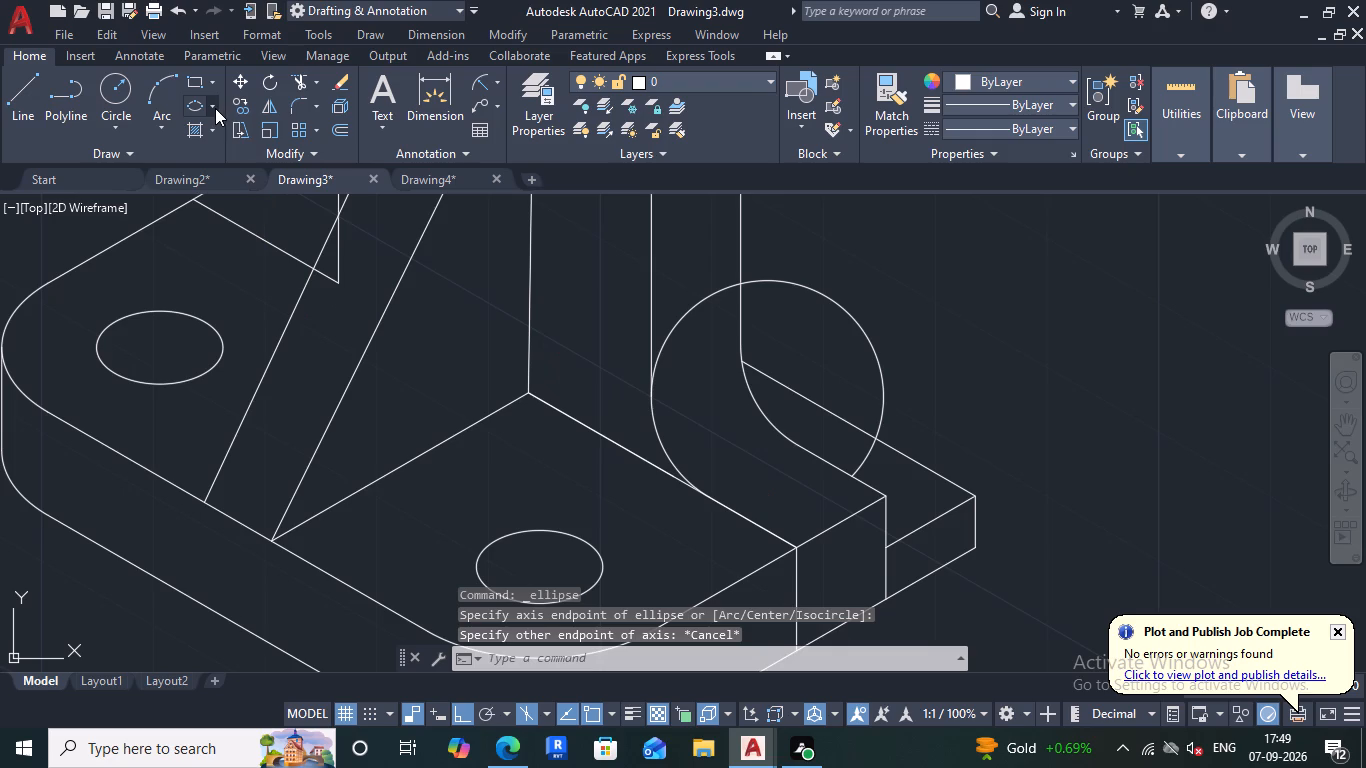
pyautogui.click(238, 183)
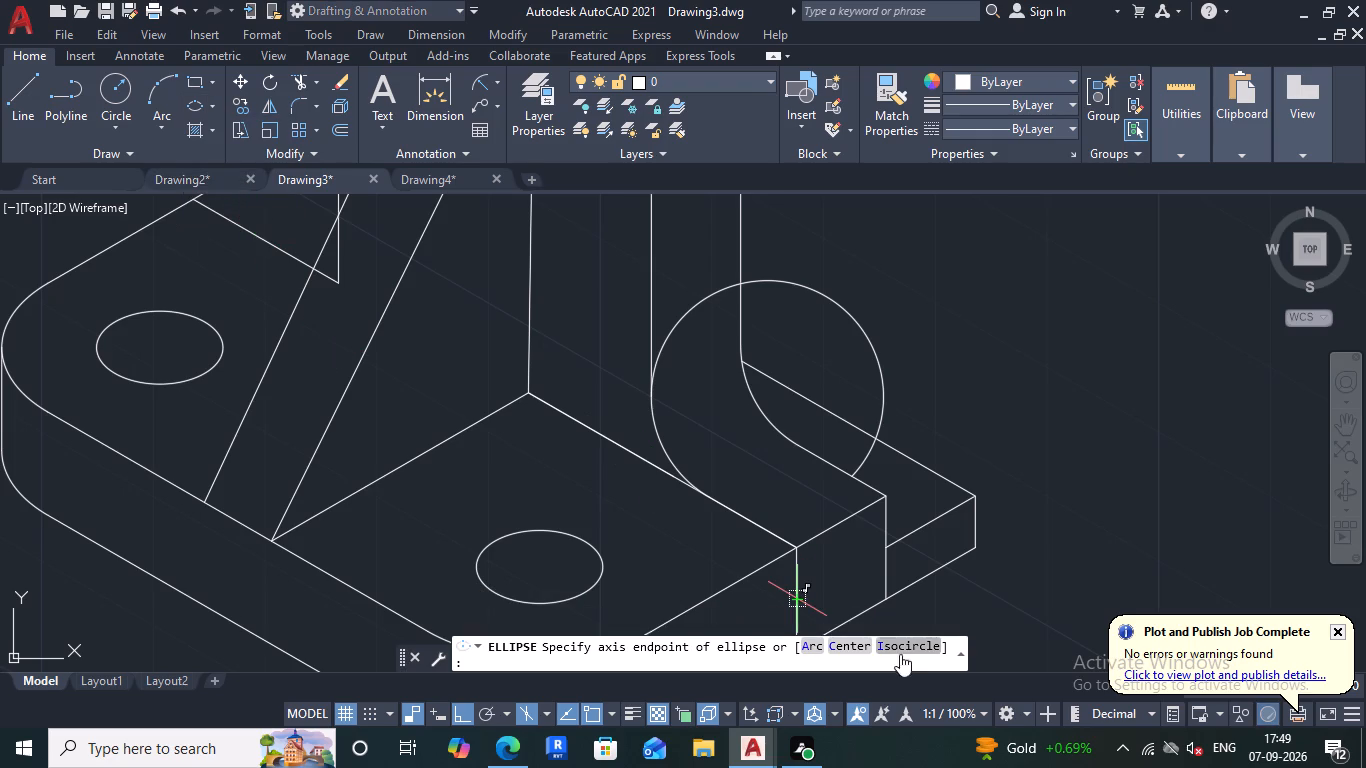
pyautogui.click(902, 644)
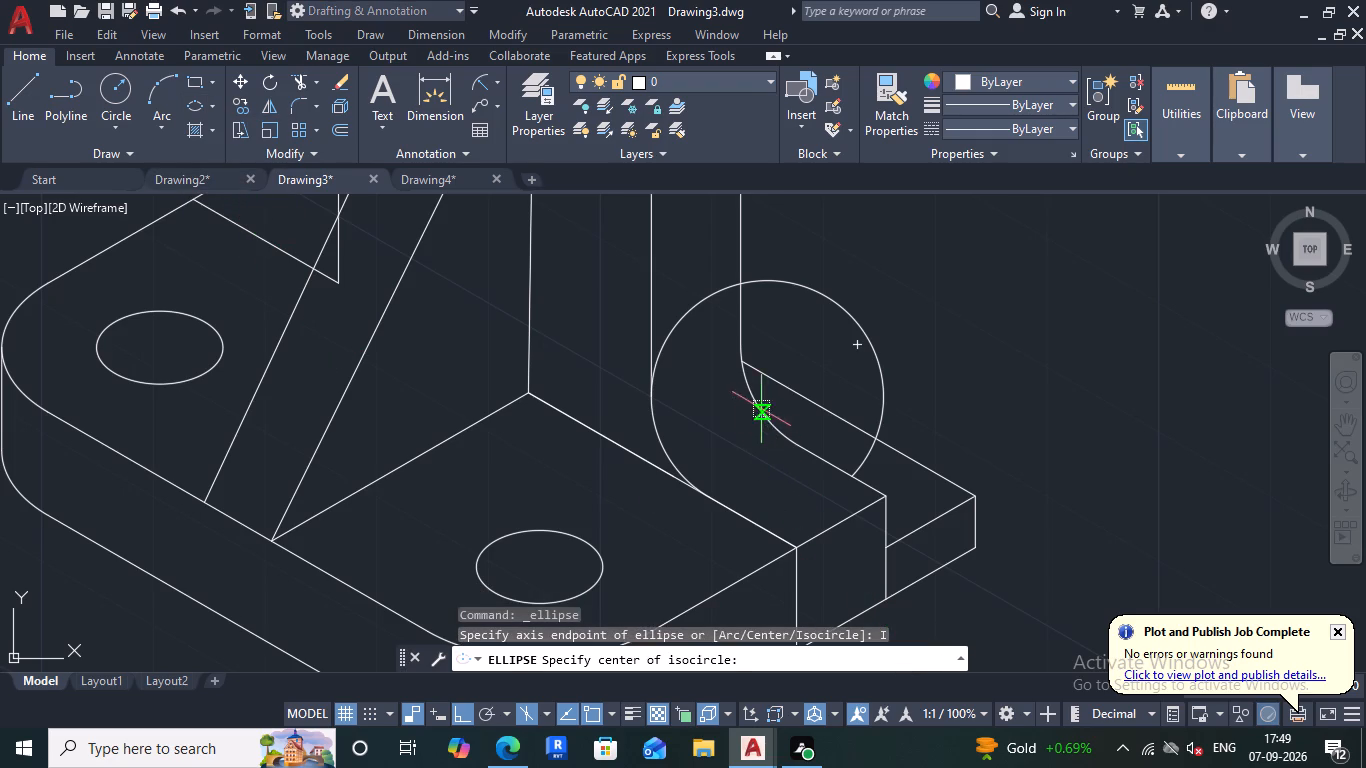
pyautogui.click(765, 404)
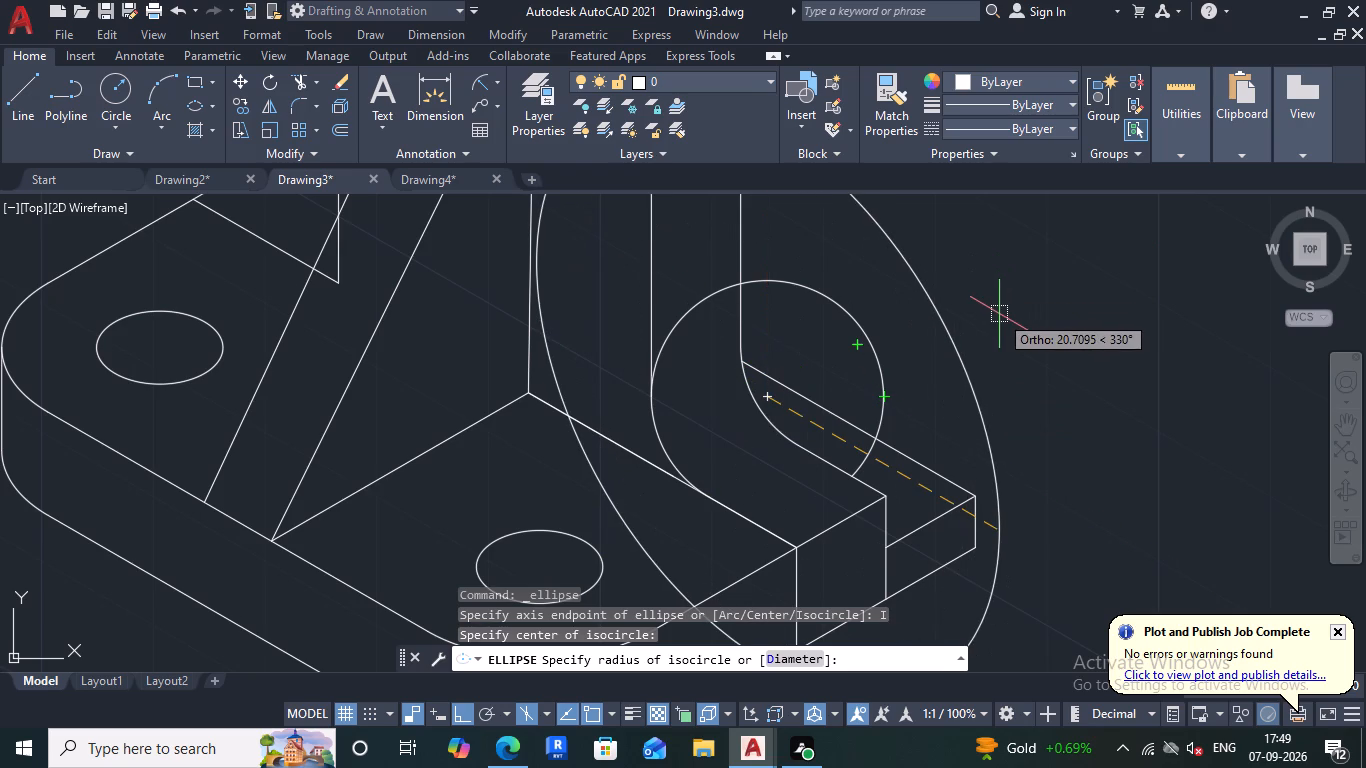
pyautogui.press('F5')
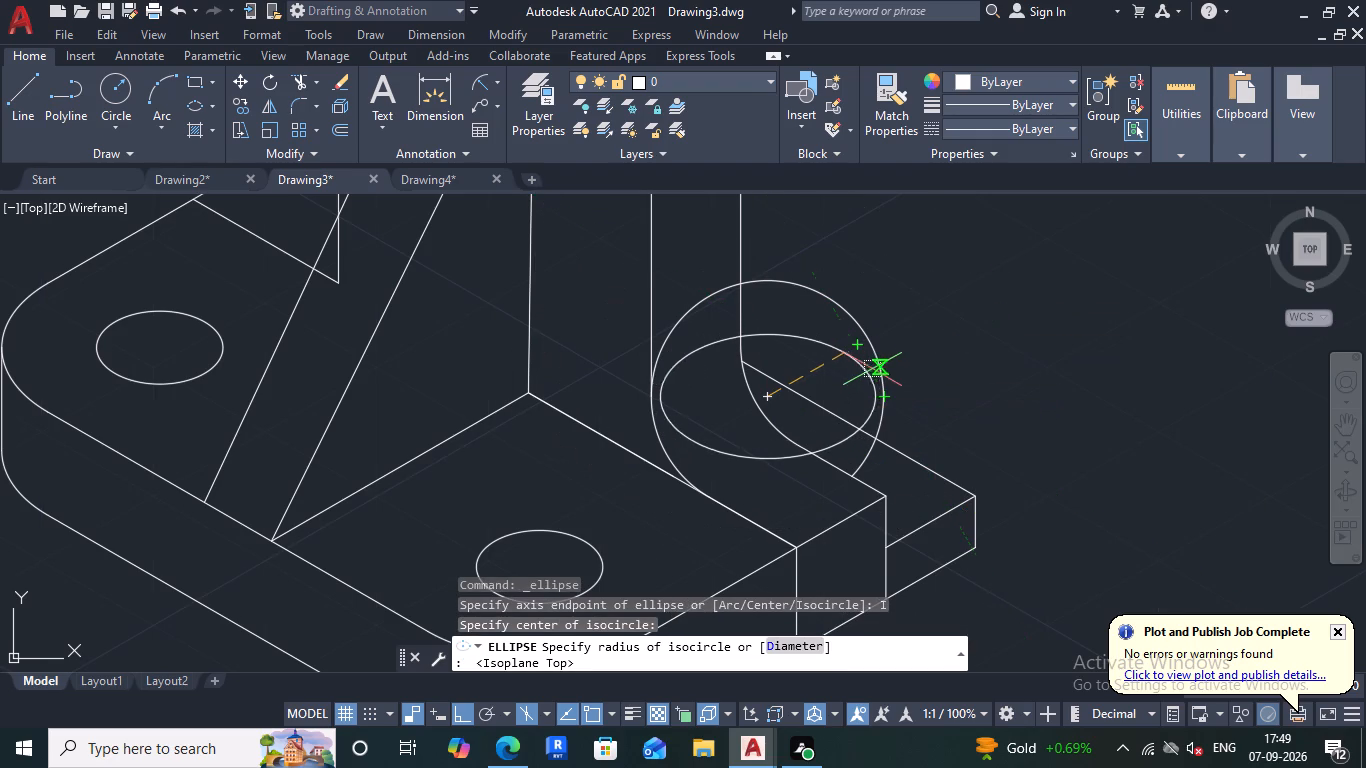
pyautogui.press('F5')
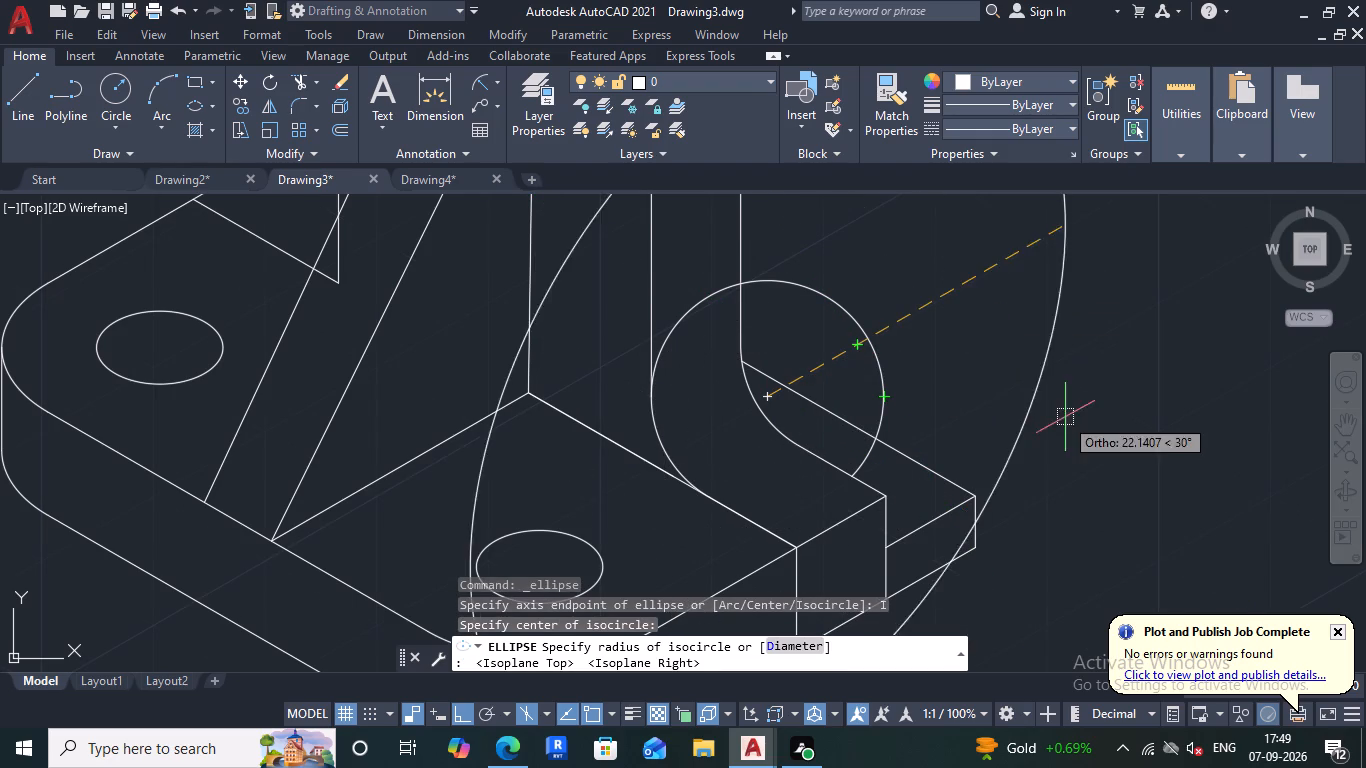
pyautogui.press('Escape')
# Erase the nearly full circular arc at the foot of the upright in the isometric view.
pyautogui.scroll(-3, 840, 384)
pyautogui.scroll(2, 811, 378)
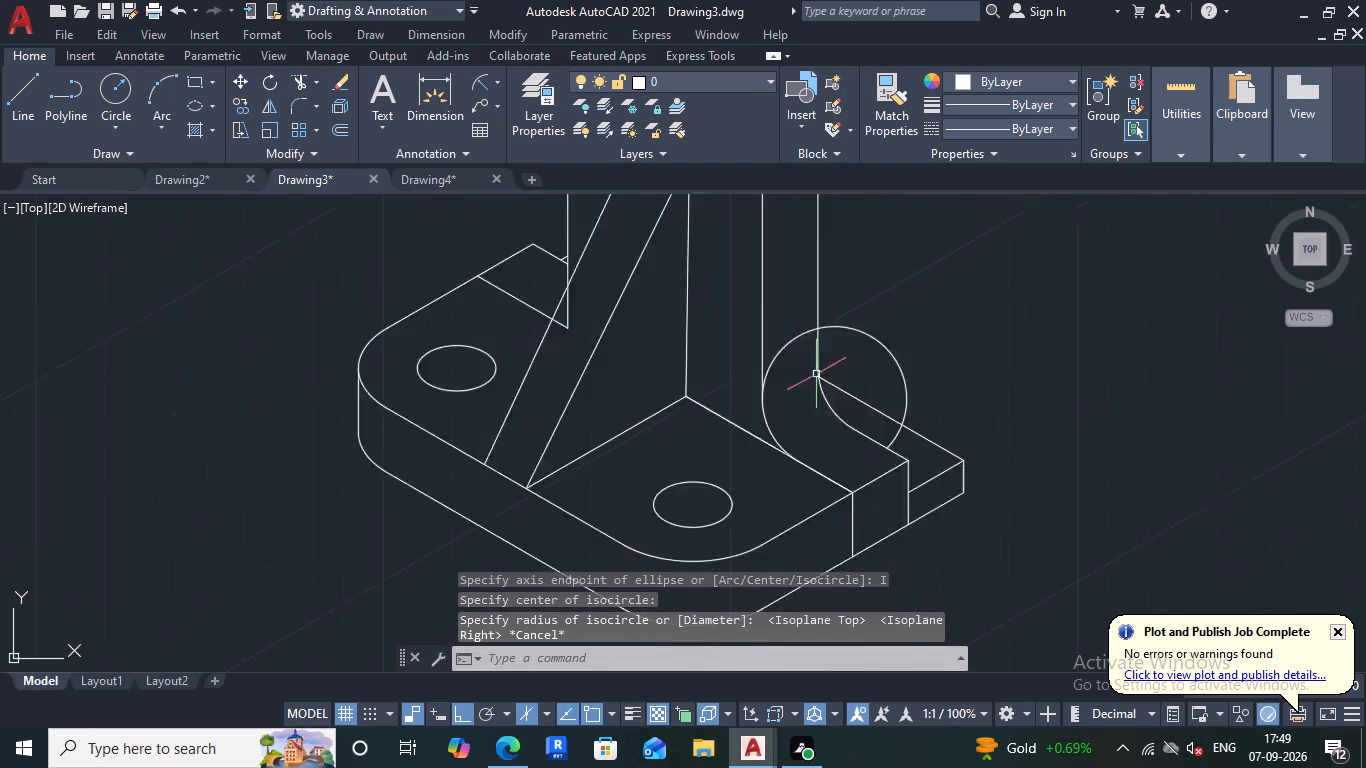
pyautogui.scroll(1, 816, 372)
pyautogui.moveTo(789, 382); pyautogui.dragTo(774, 357)
pyautogui.click(744, 298)
pyautogui.press('Delete')
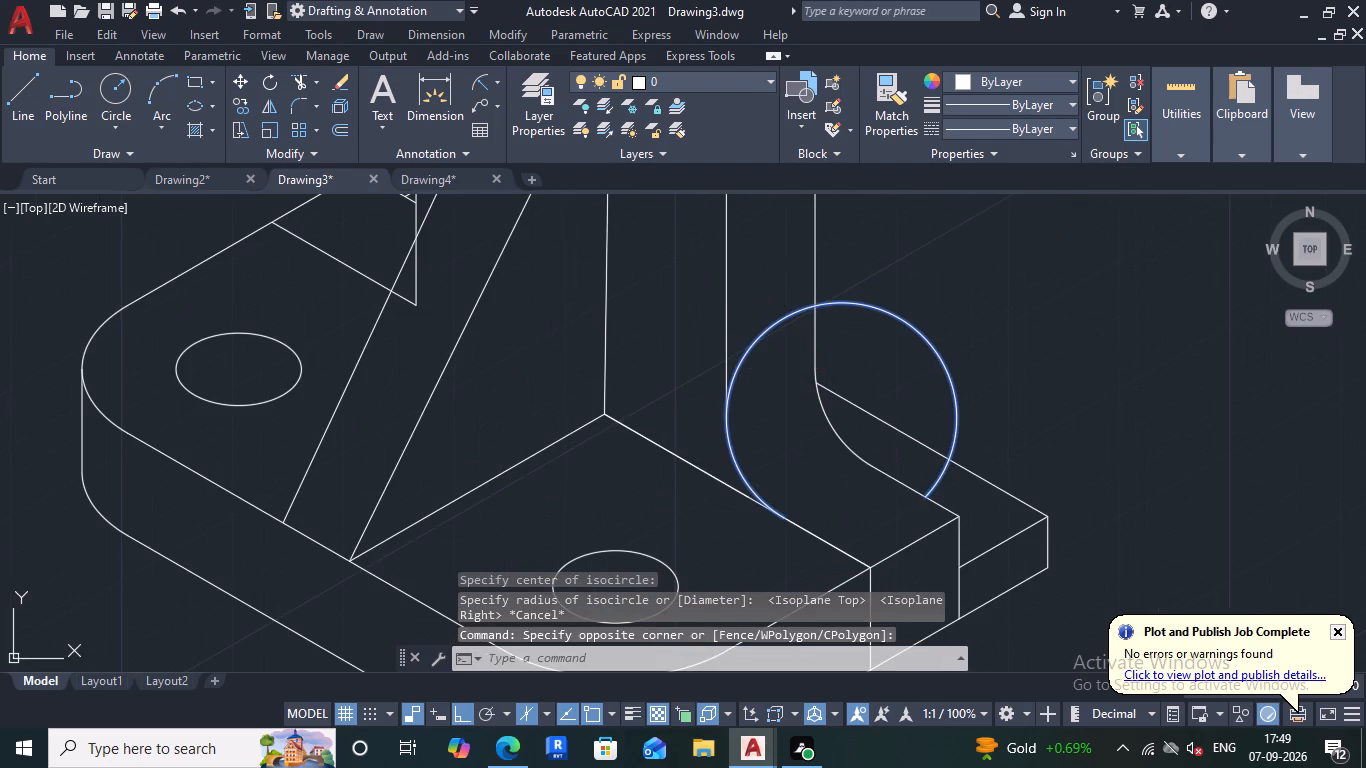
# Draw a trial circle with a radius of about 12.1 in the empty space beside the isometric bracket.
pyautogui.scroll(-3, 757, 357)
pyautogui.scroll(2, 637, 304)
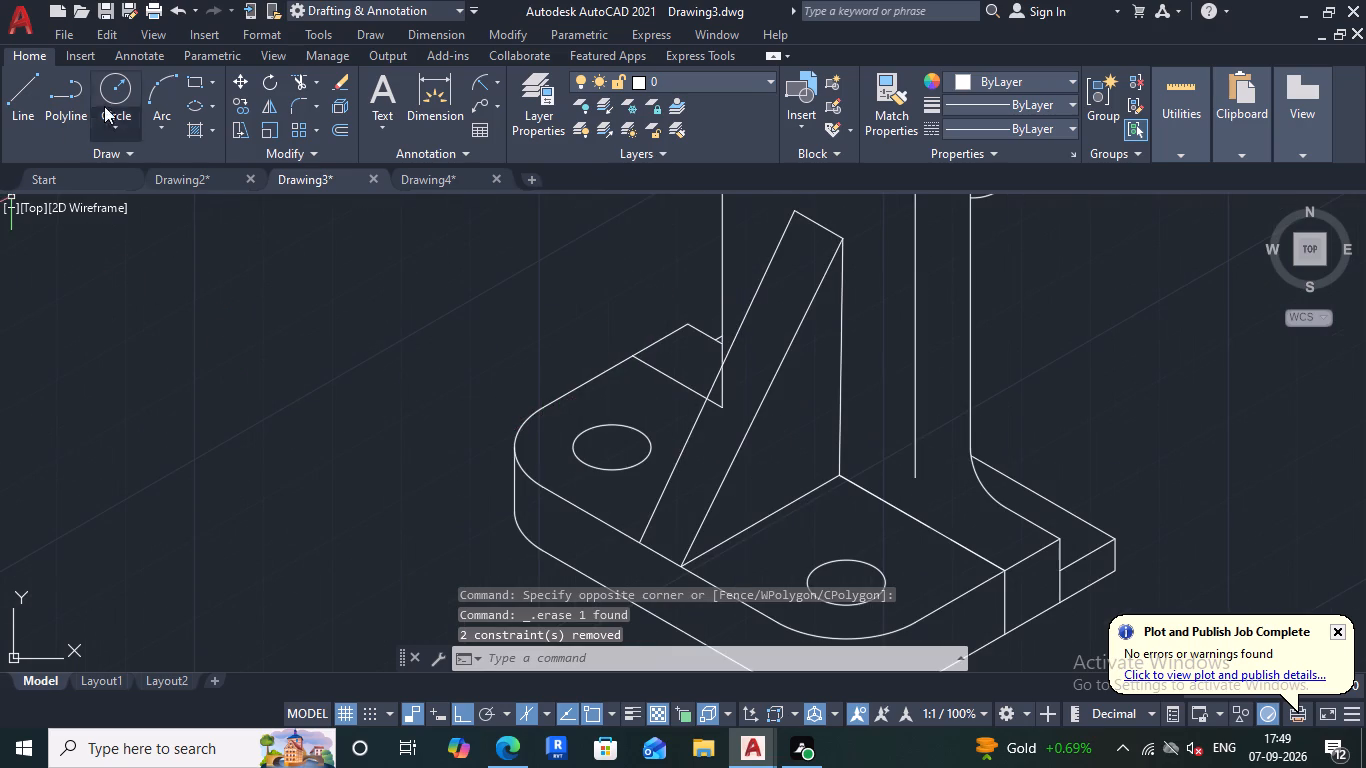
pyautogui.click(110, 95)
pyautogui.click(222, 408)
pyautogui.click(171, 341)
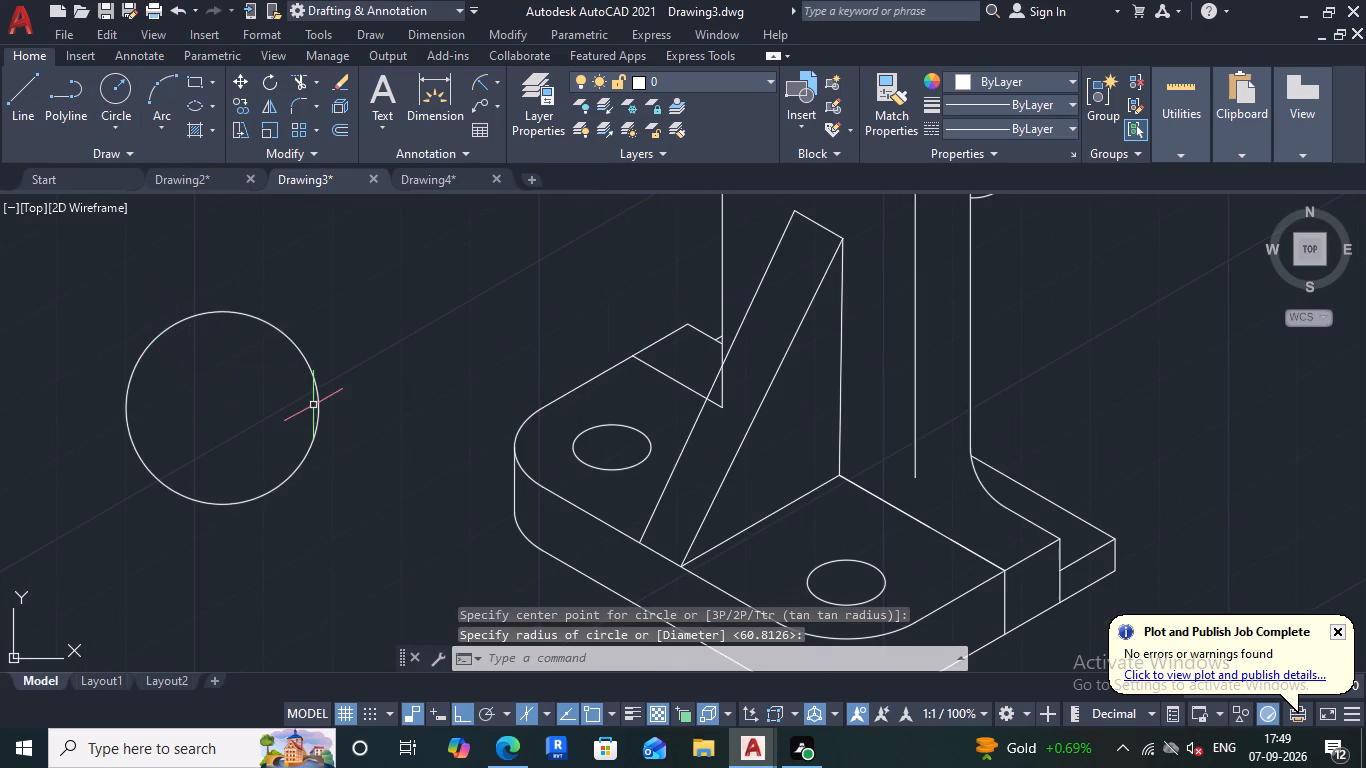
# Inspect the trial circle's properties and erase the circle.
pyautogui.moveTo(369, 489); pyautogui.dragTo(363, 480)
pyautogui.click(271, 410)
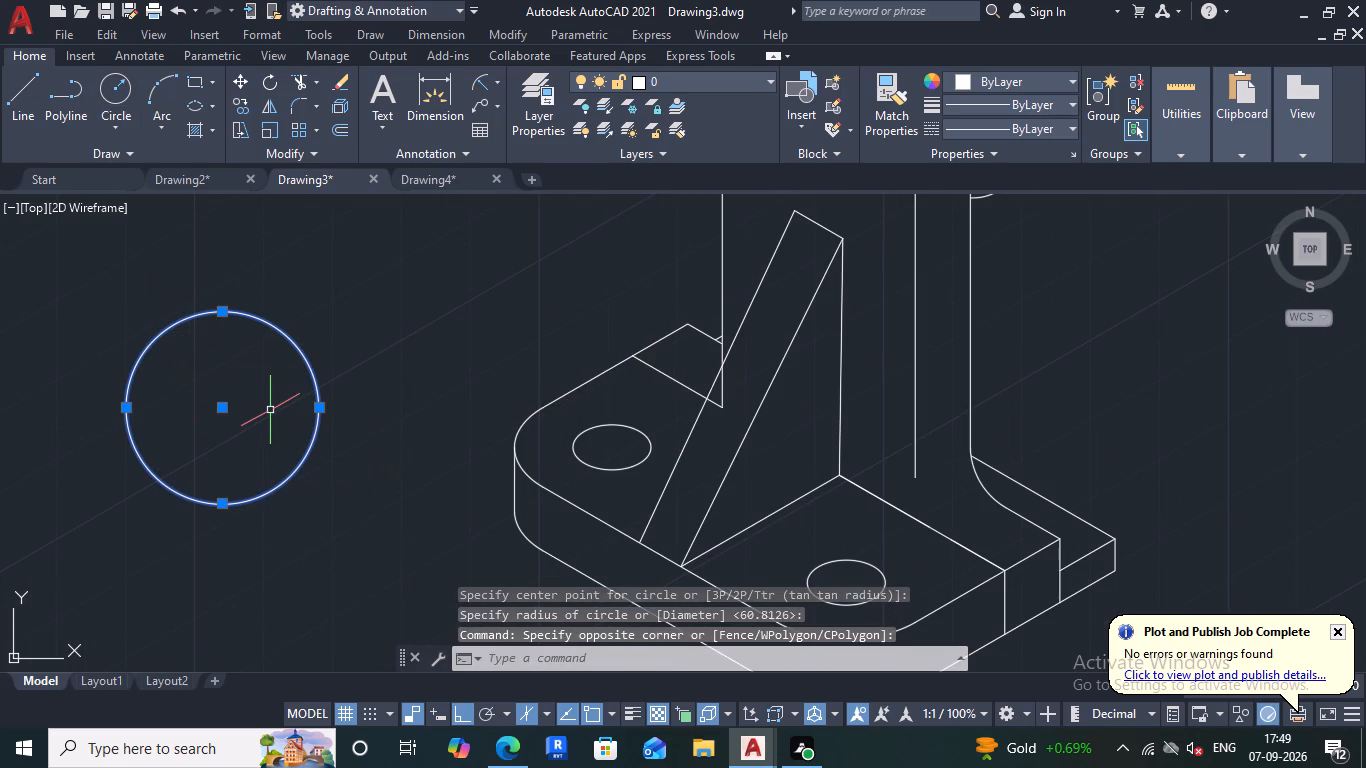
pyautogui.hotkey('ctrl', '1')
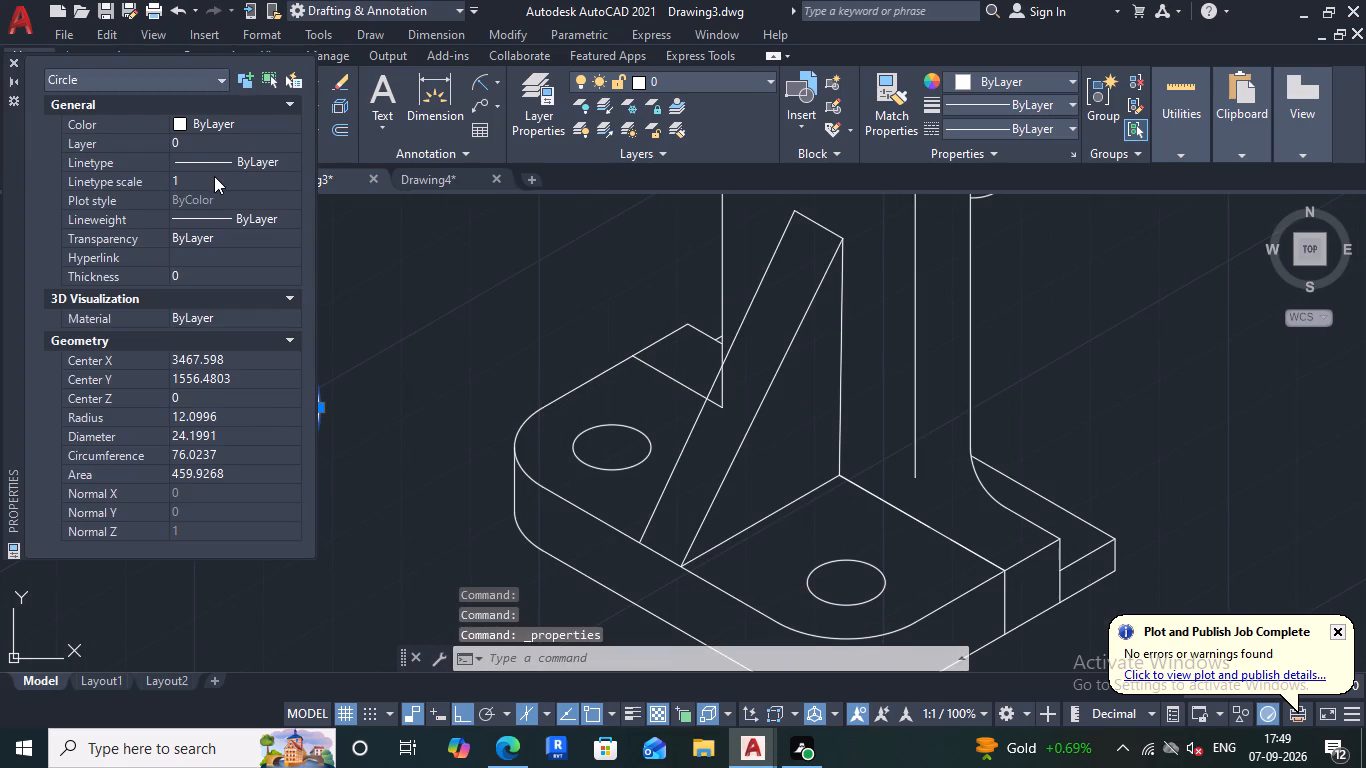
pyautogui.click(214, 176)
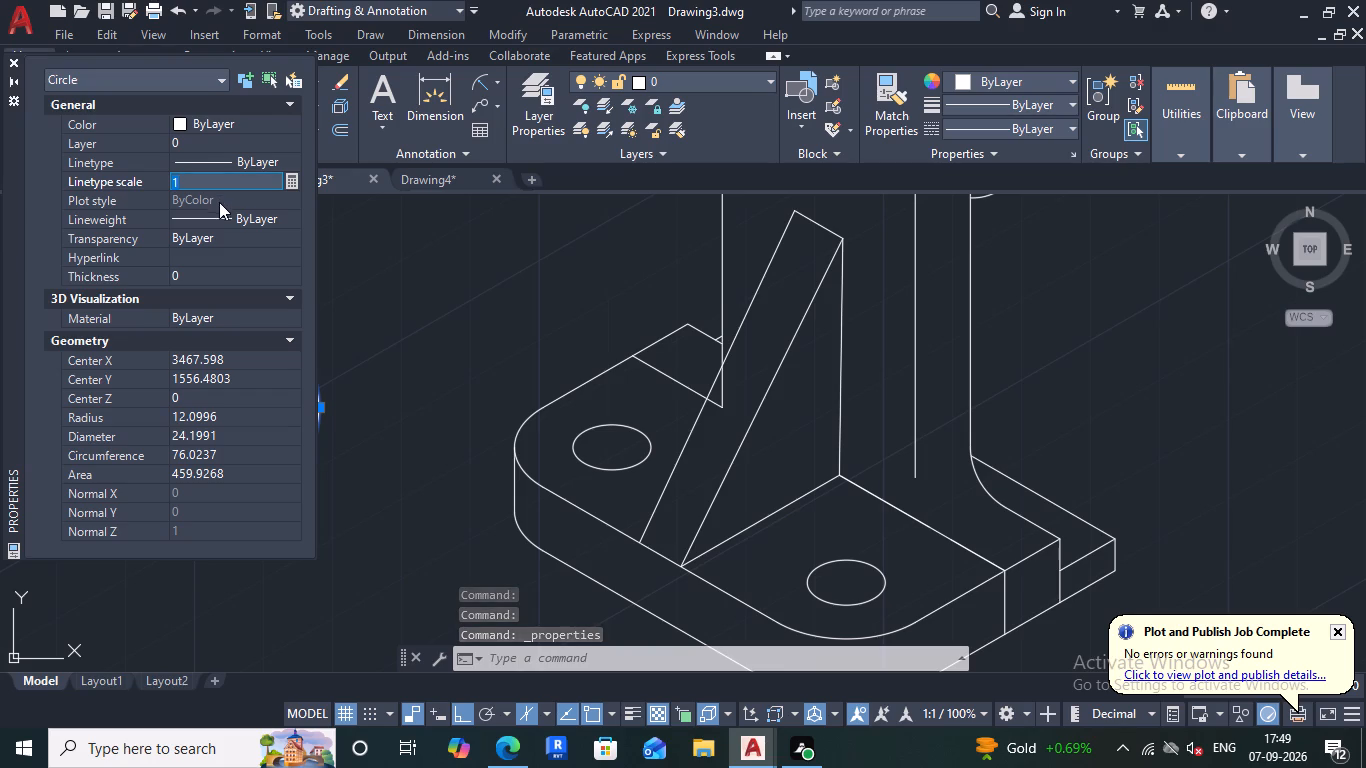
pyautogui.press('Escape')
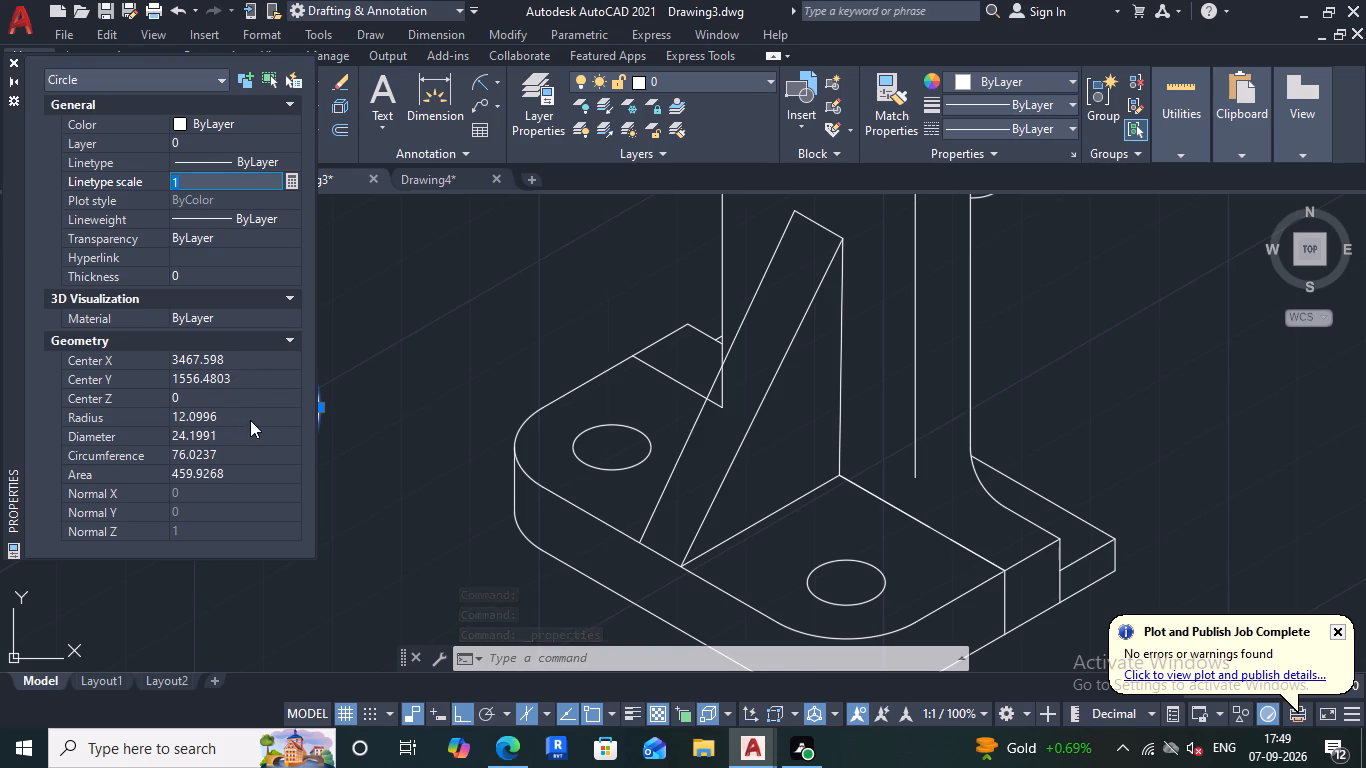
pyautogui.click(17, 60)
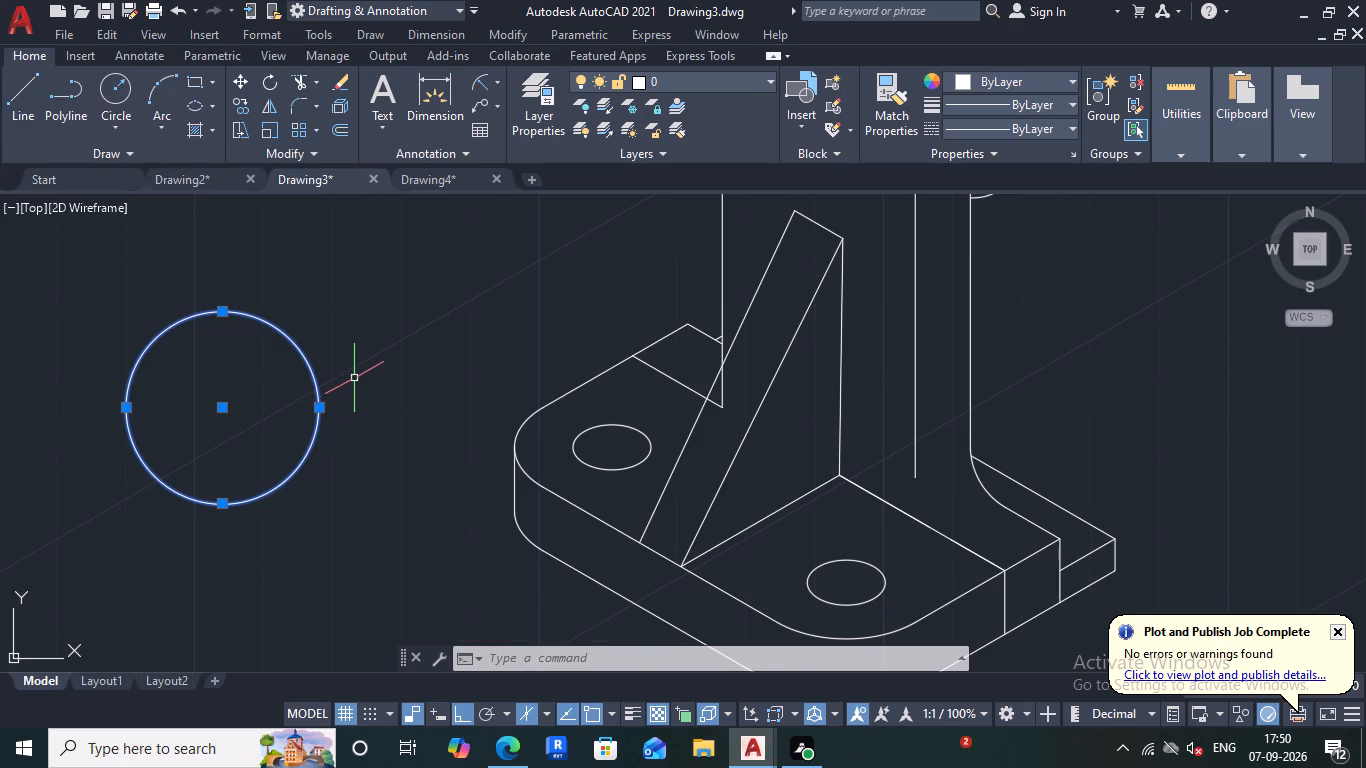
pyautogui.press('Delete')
# Draw a circle of radius 9 in the empty space beside the isometric bracket's base.
pyautogui.scroll(-1, 390, 389)
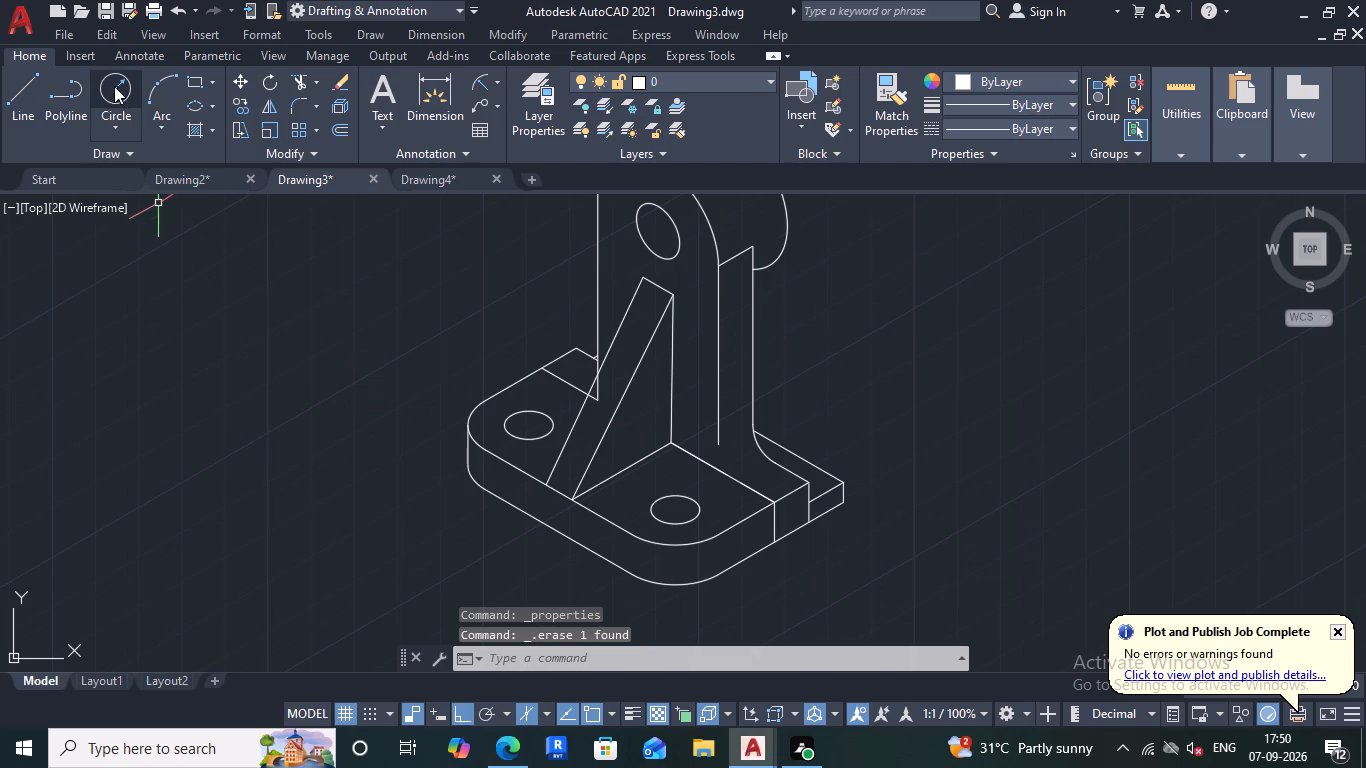
pyautogui.click(114, 86)
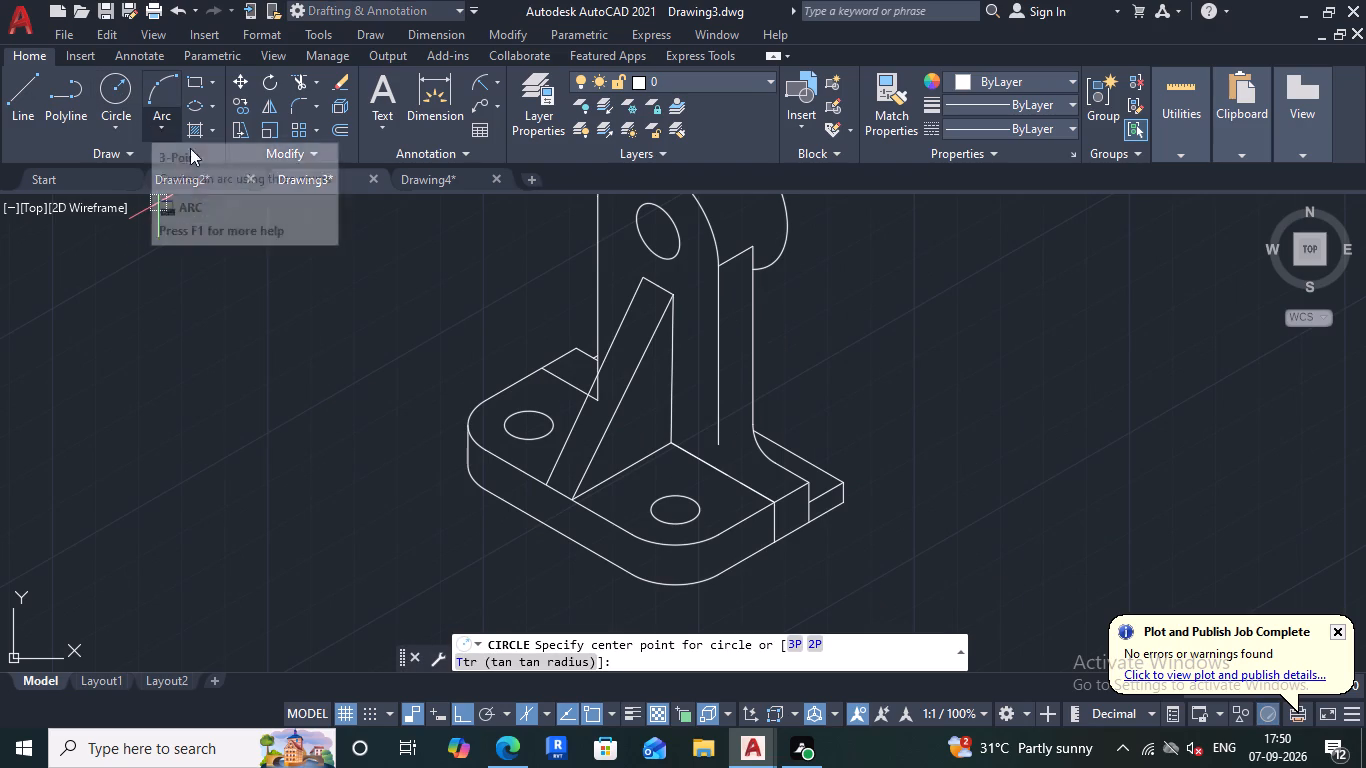
pyautogui.click(103, 92)
pyautogui.click(253, 412)
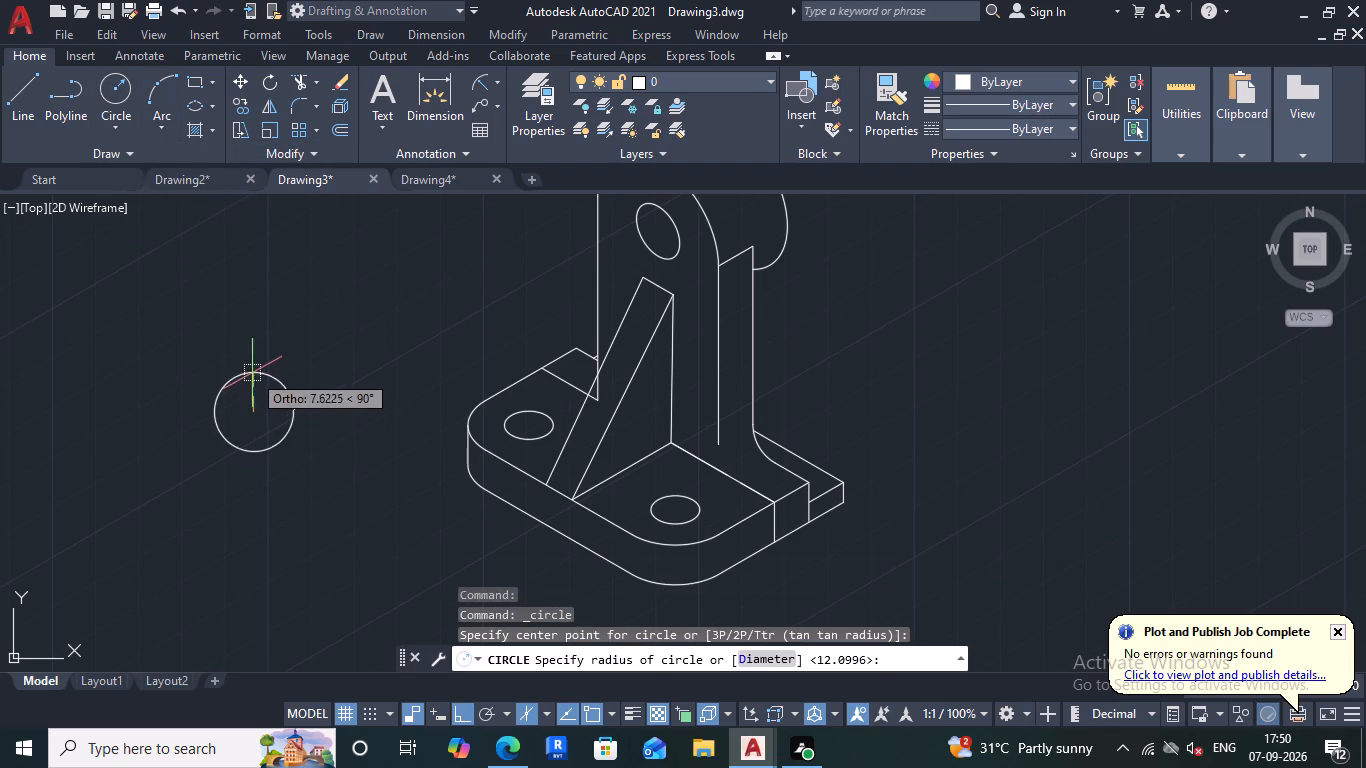
pyautogui.press('9')
pyautogui.press('Return')
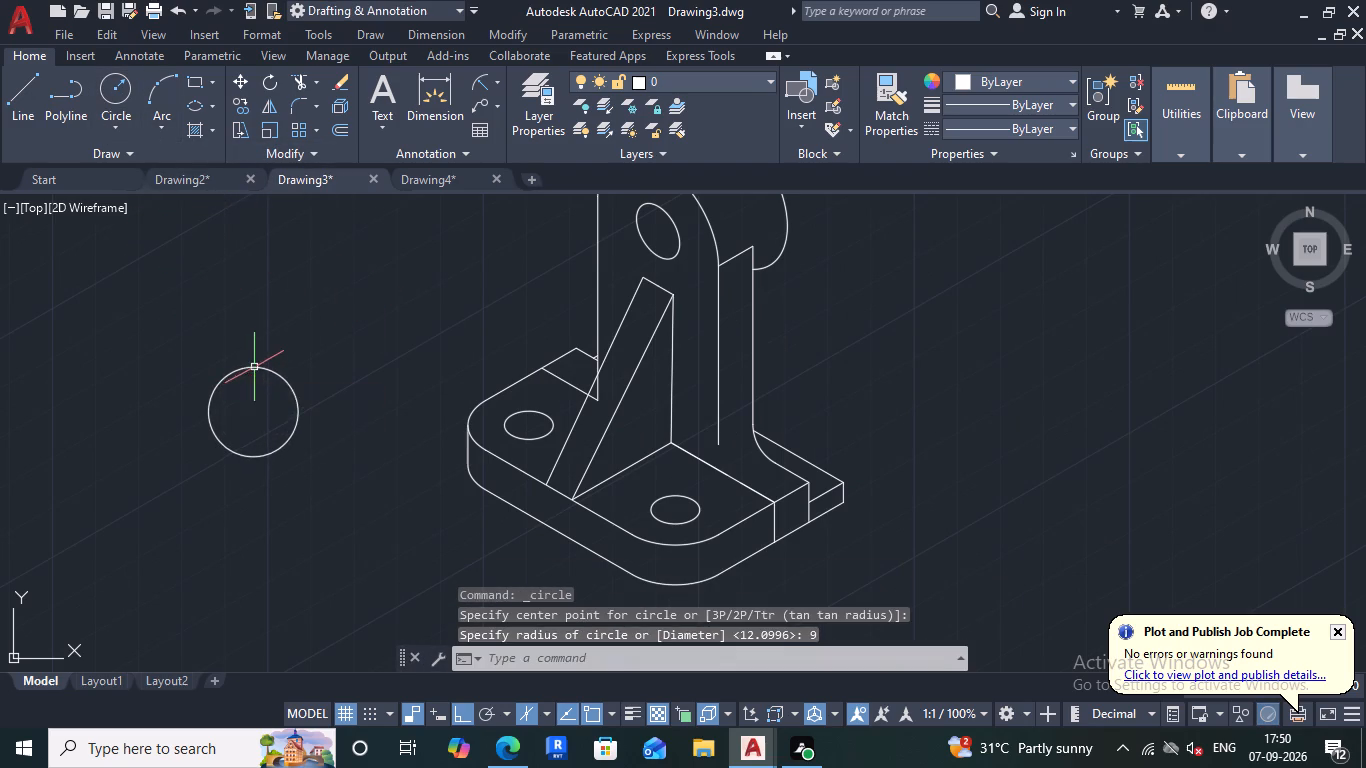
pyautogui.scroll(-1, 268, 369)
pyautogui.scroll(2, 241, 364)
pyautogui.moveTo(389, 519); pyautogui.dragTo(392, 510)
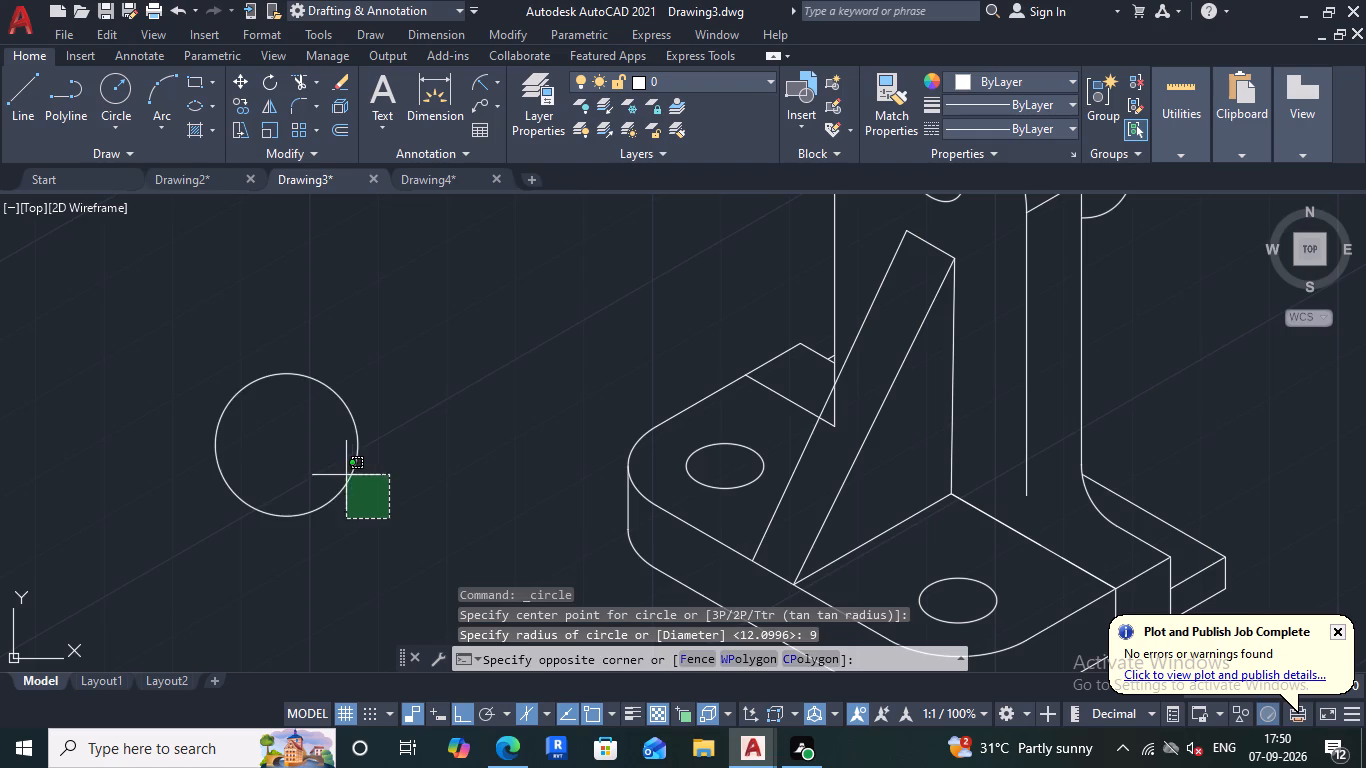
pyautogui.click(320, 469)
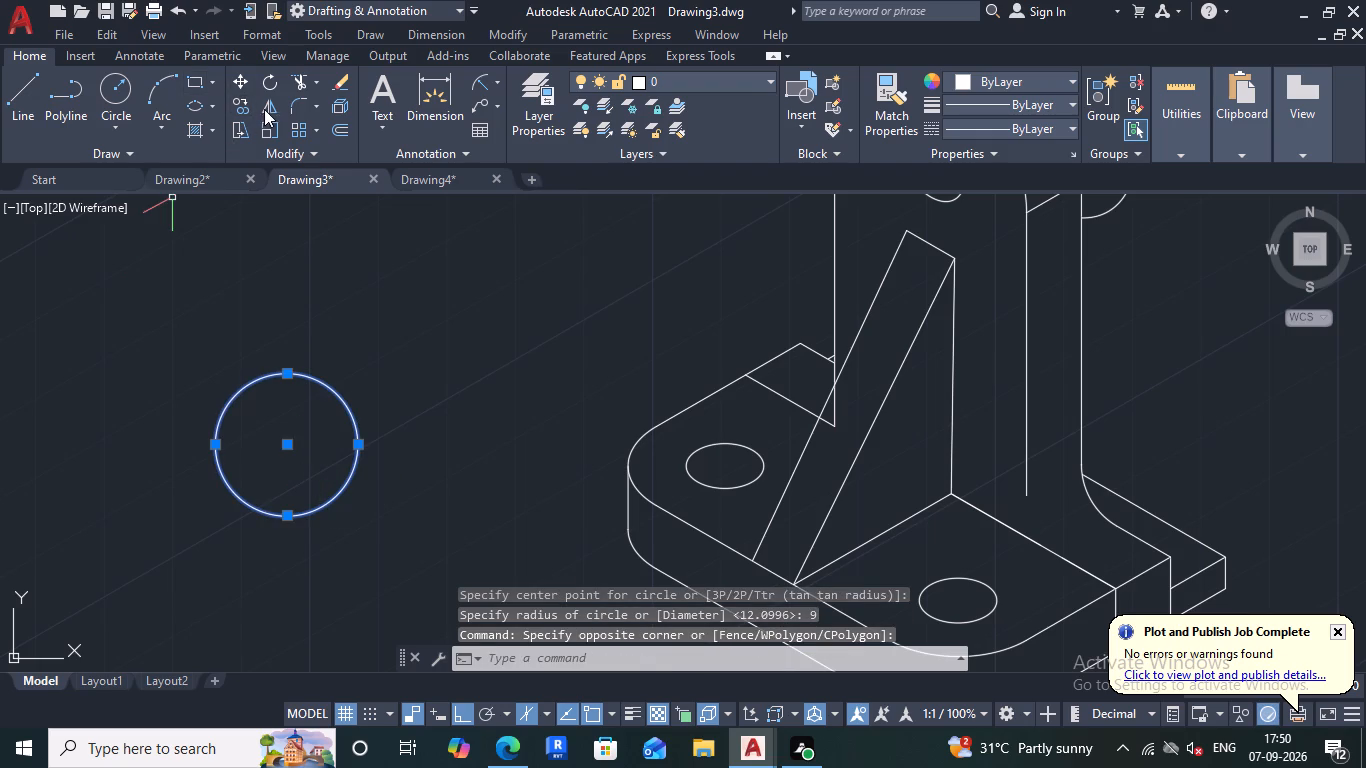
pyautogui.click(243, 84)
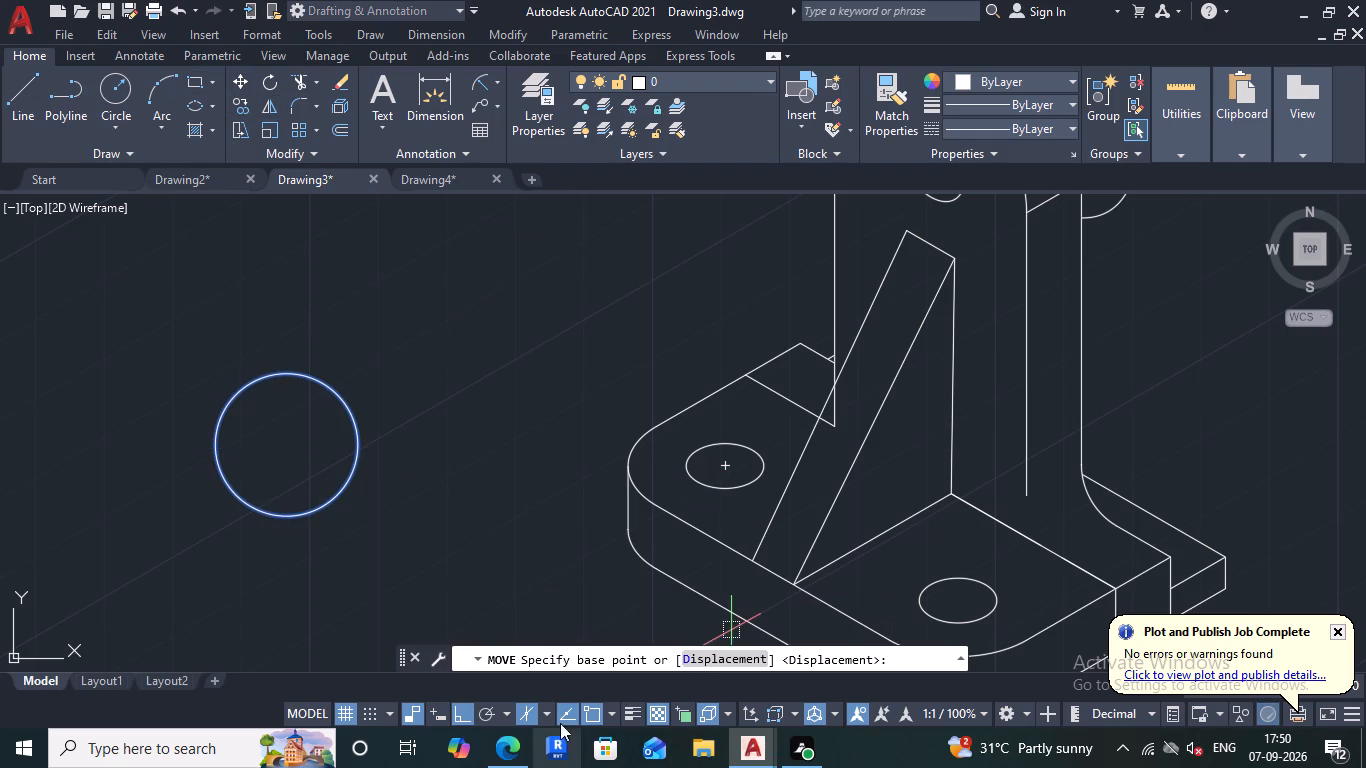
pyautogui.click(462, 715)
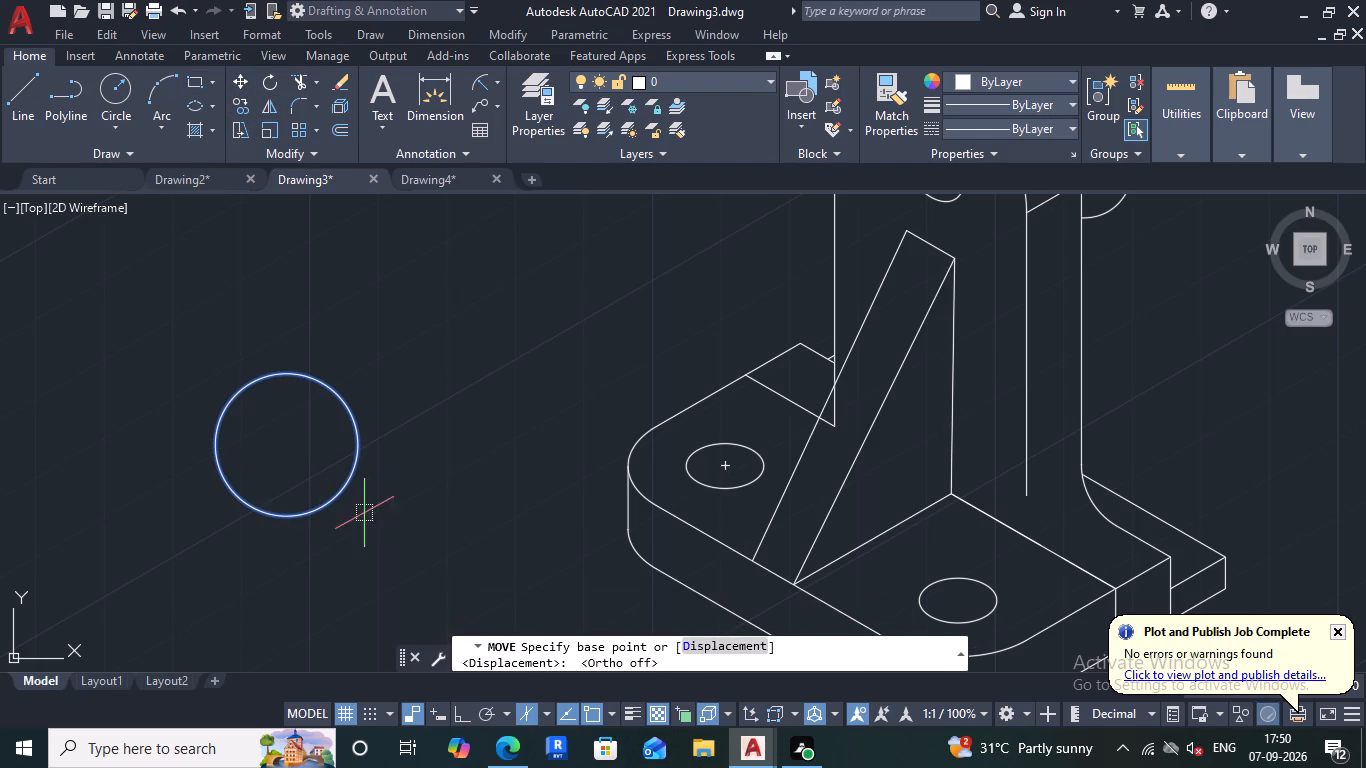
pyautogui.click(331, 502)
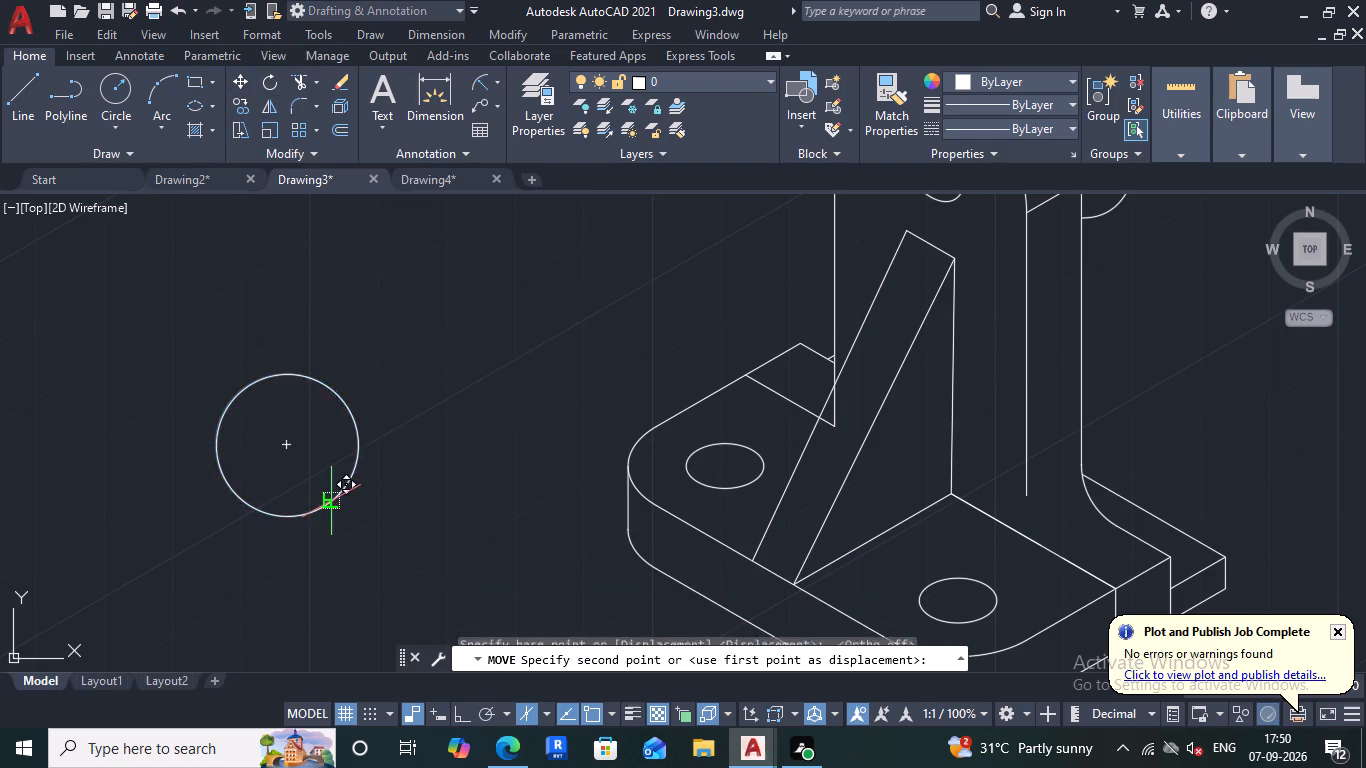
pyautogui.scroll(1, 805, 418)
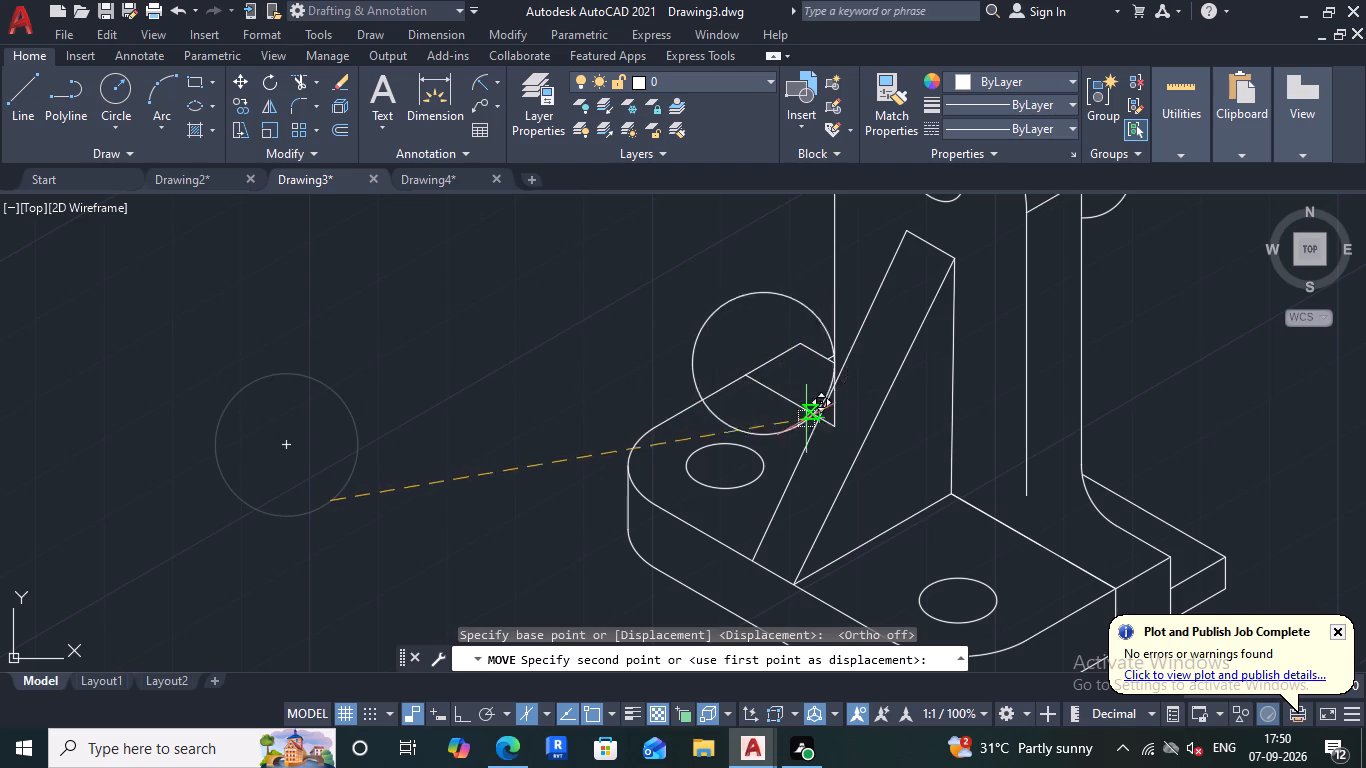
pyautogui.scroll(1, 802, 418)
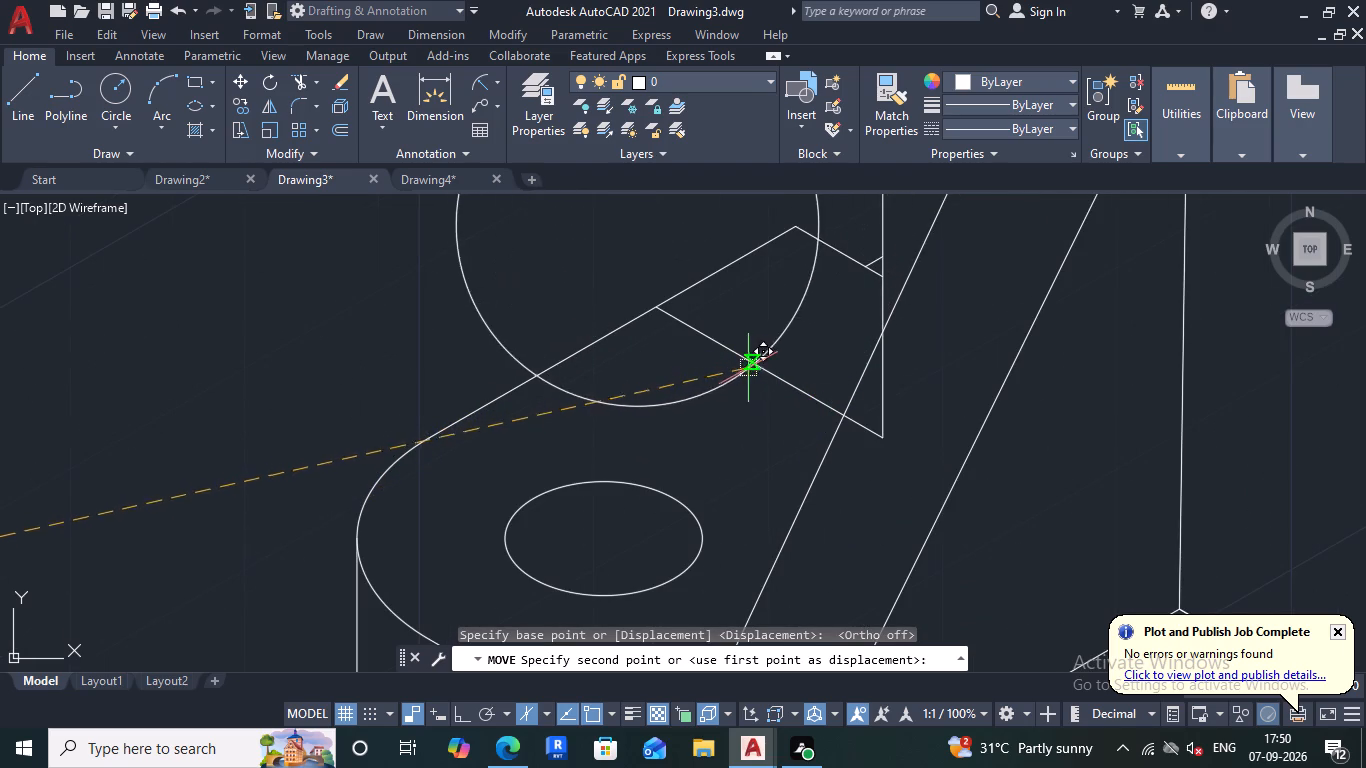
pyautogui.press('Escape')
# Trim the ends of the upright's vertical edge and base line where they cross behind the rib's sloping edge.
pyautogui.scroll(-6, 690, 397)
pyautogui.scroll(1, 691, 372)
pyautogui.scroll(-1, 692, 367)
pyautogui.scroll(2, 738, 396)
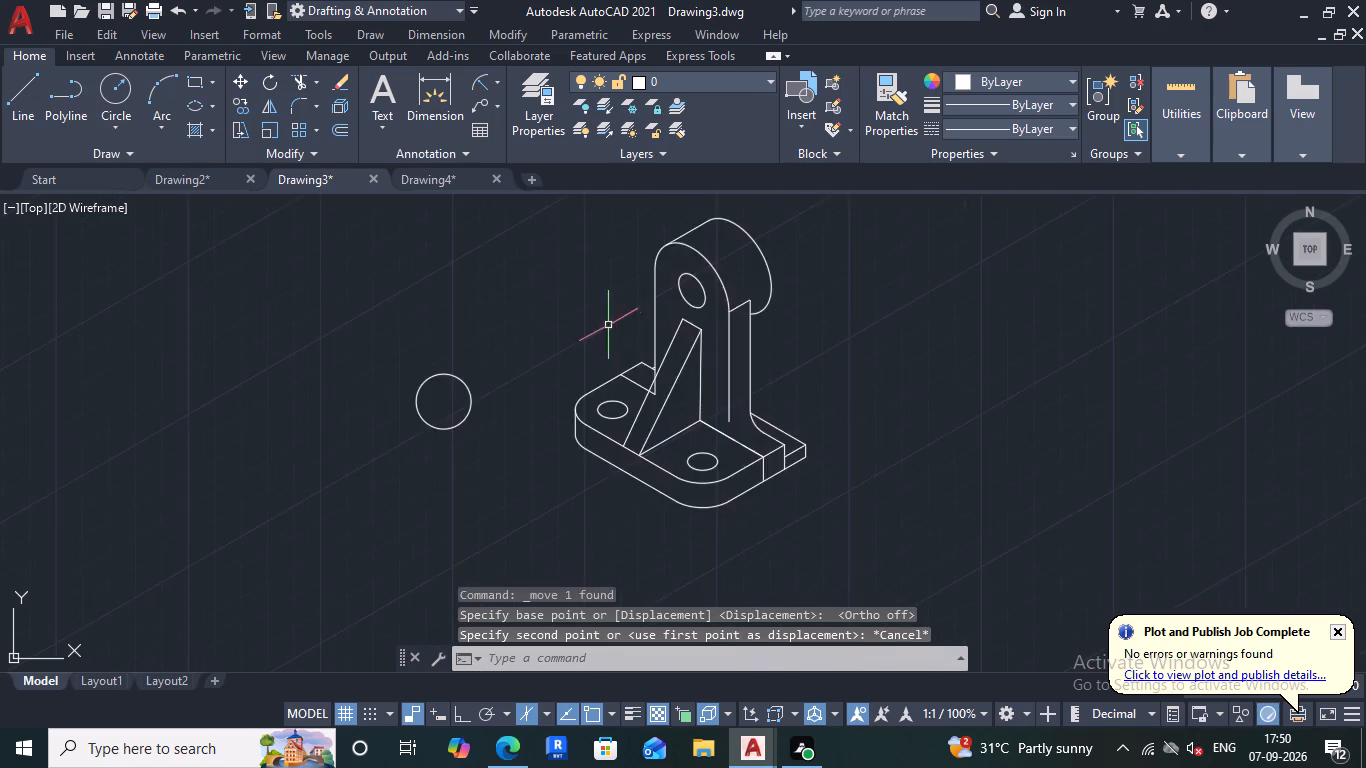
pyautogui.scroll(2, 611, 338)
pyautogui.scroll(2, 658, 464)
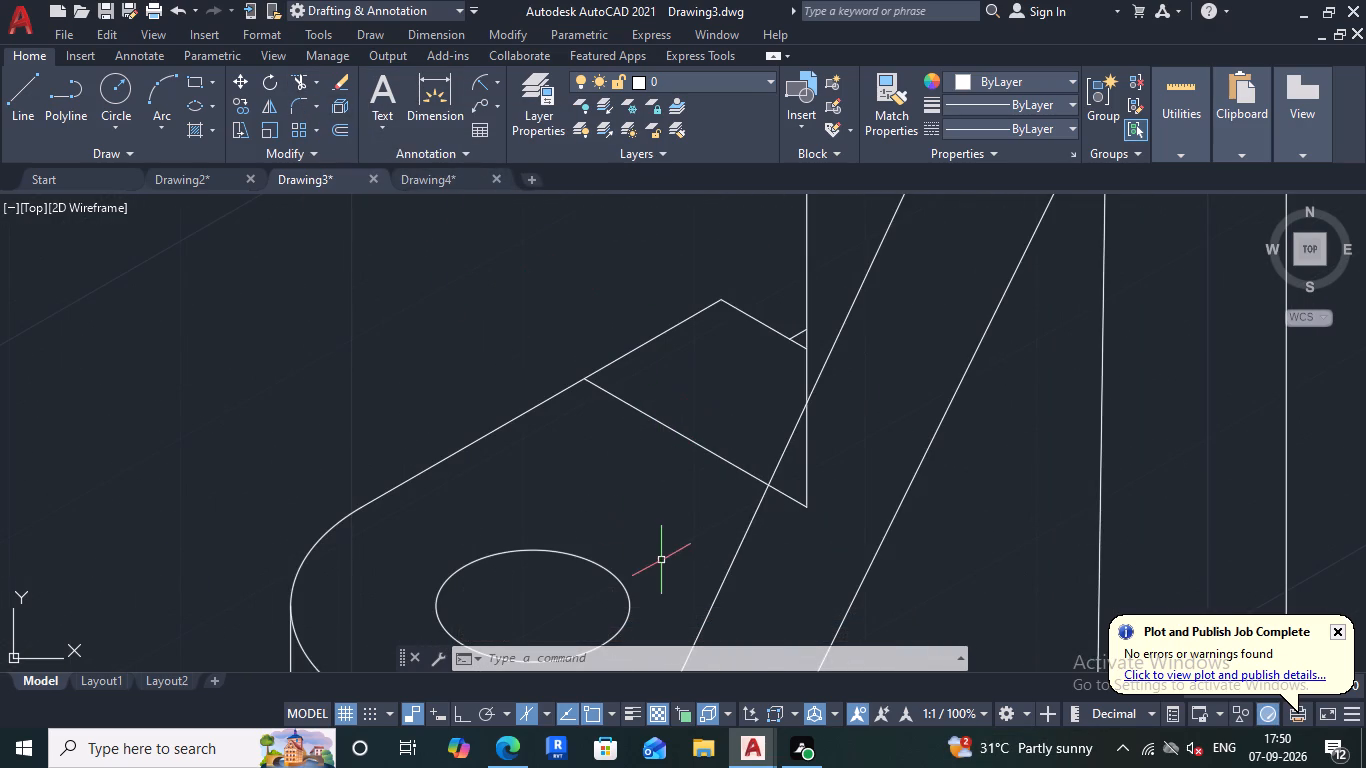
pyautogui.click(303, 80)
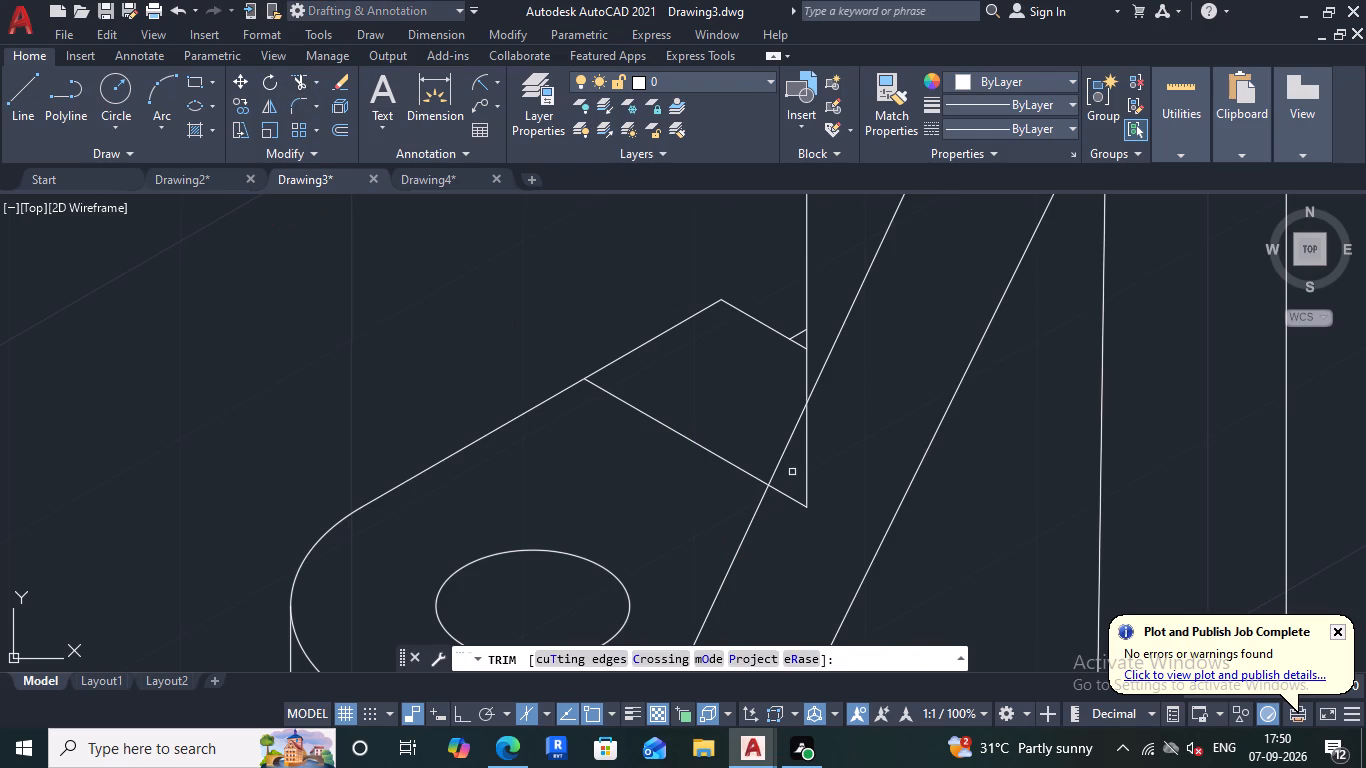
pyautogui.scroll(1, 812, 485)
pyautogui.moveTo(814, 448); pyautogui.dragTo(777, 542)
pyautogui.scroll(-2, 787, 502)
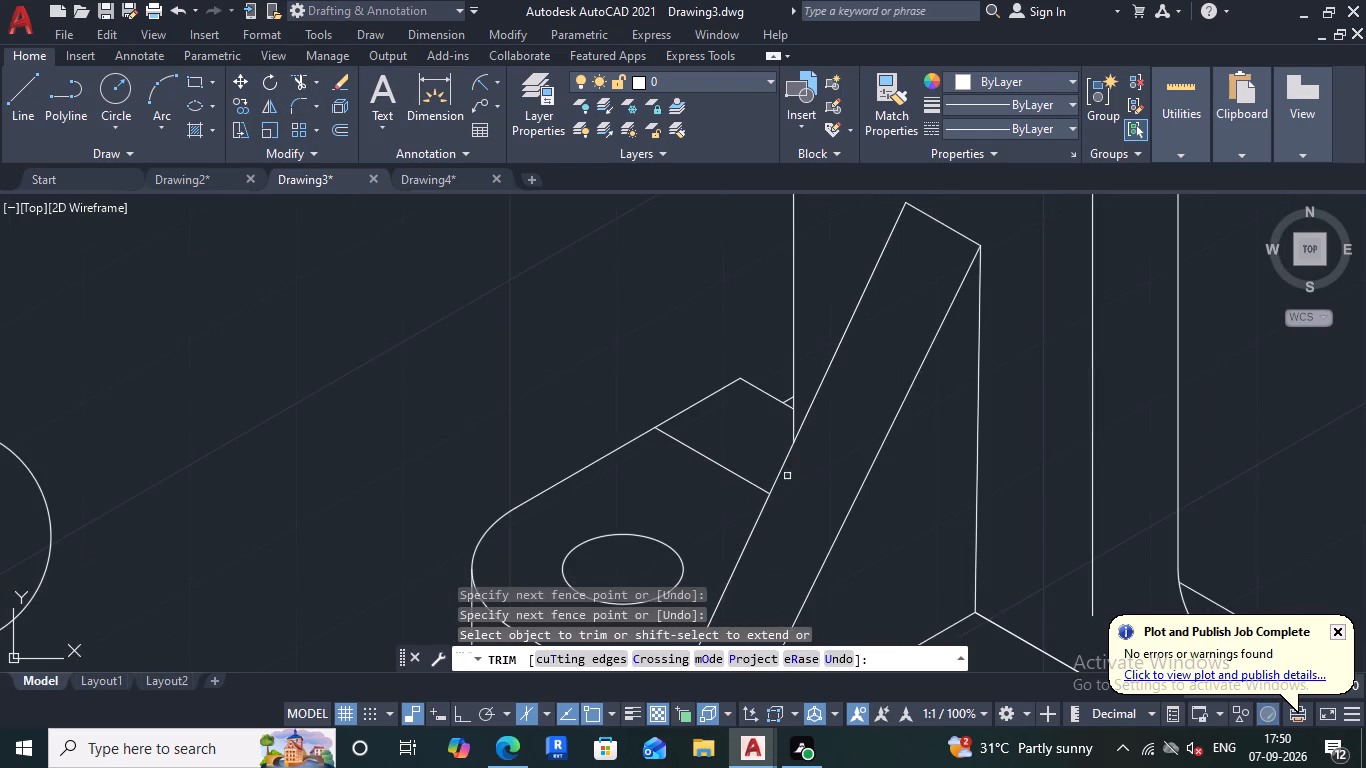
pyautogui.scroll(-4, 824, 476)
pyautogui.scroll(2, 872, 536)
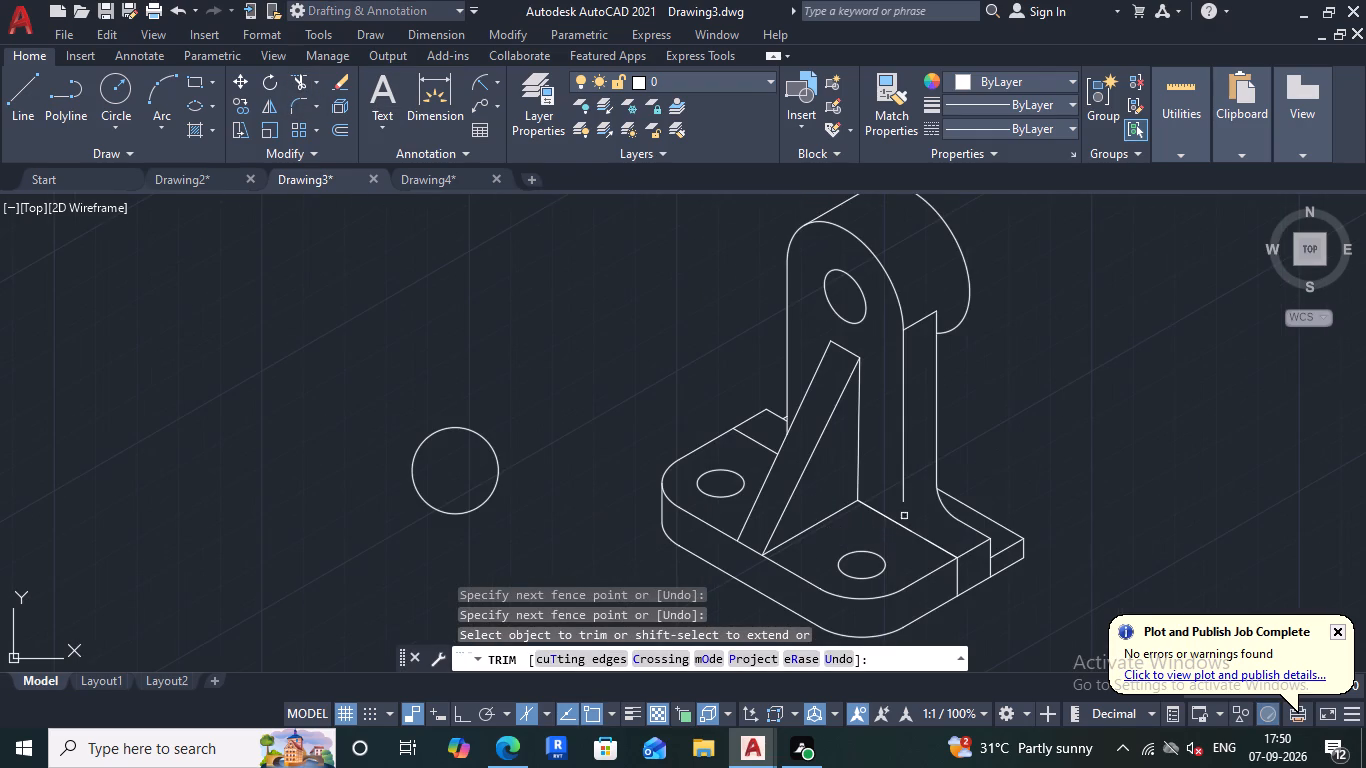
# Copy the fillet arc at the upright's foot 8 units along the isometric depth axis to the upright's front edge, with Ortho on.
pyautogui.scroll(2, 906, 520)
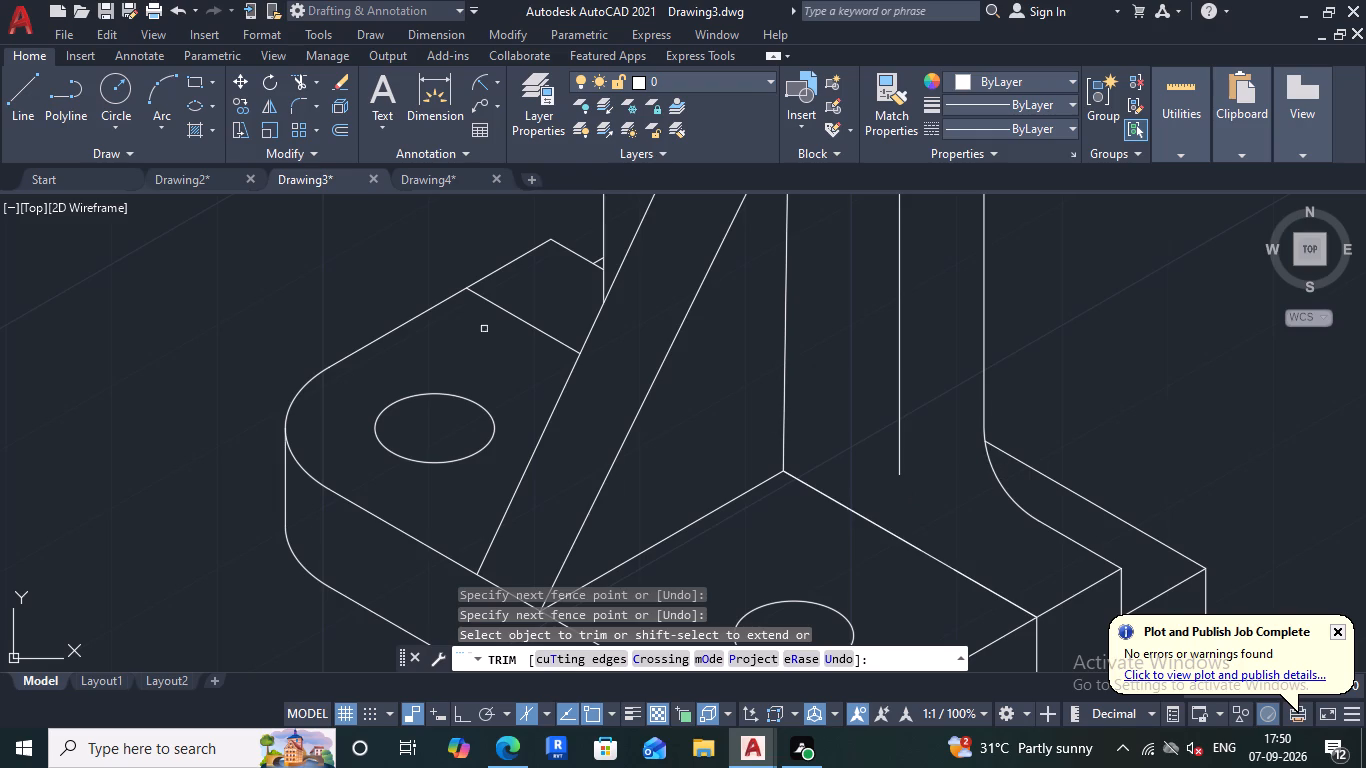
pyautogui.press('Escape')
pyautogui.scroll(2, 1017, 520)
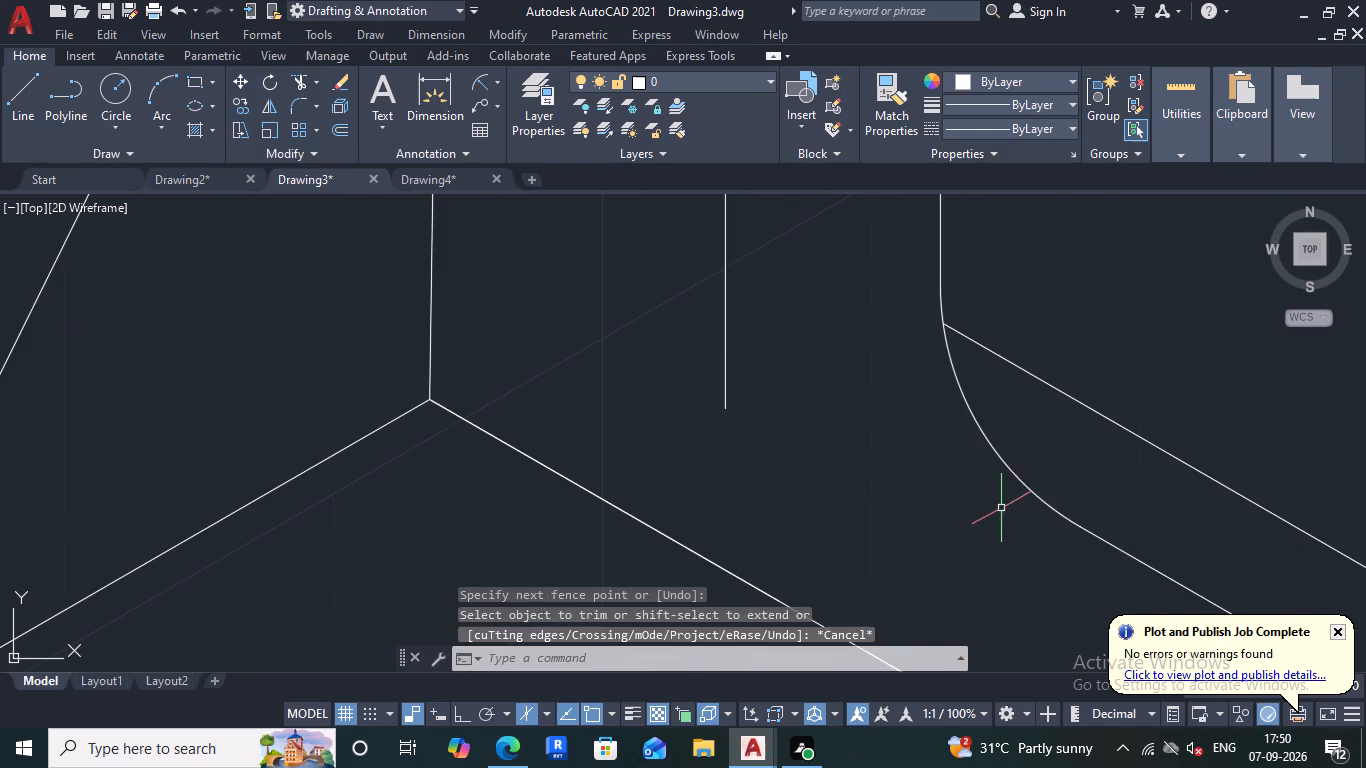
pyautogui.click(1005, 464)
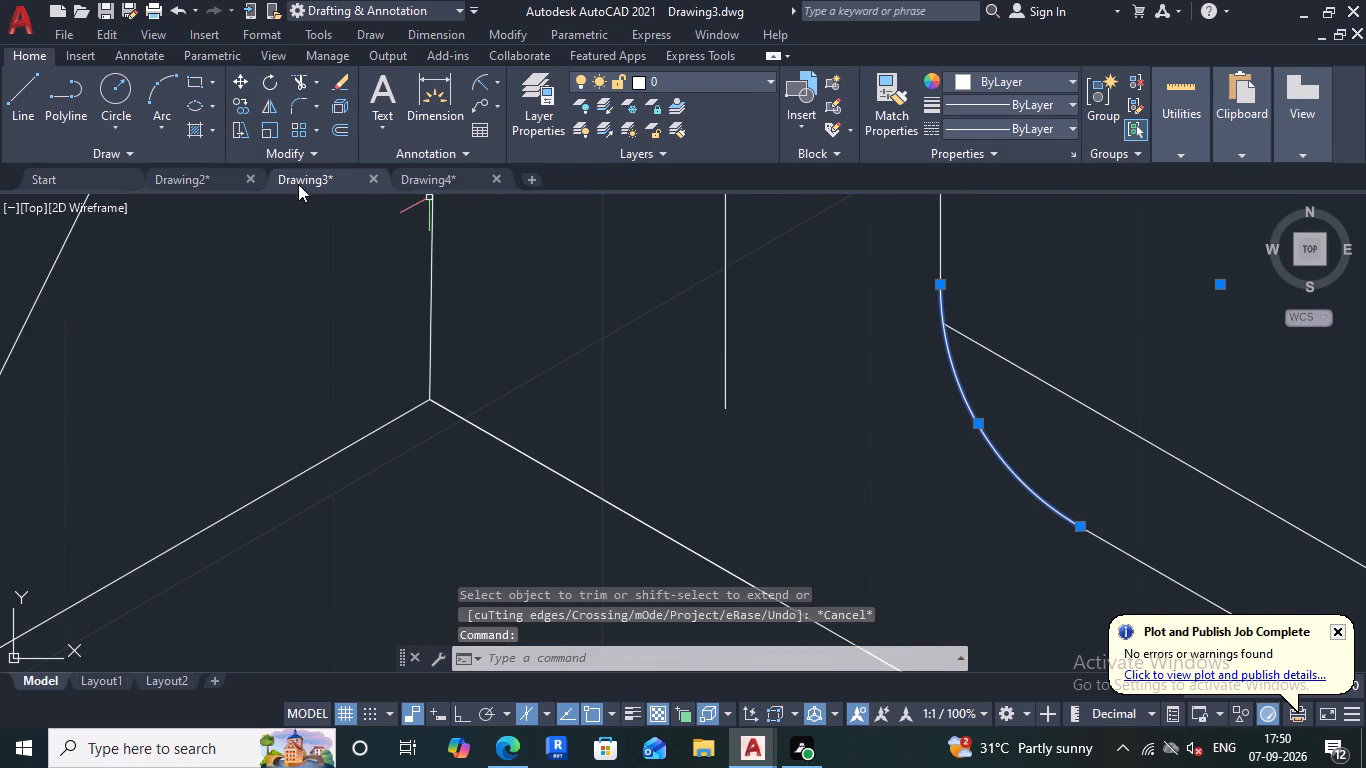
pyautogui.click(239, 103)
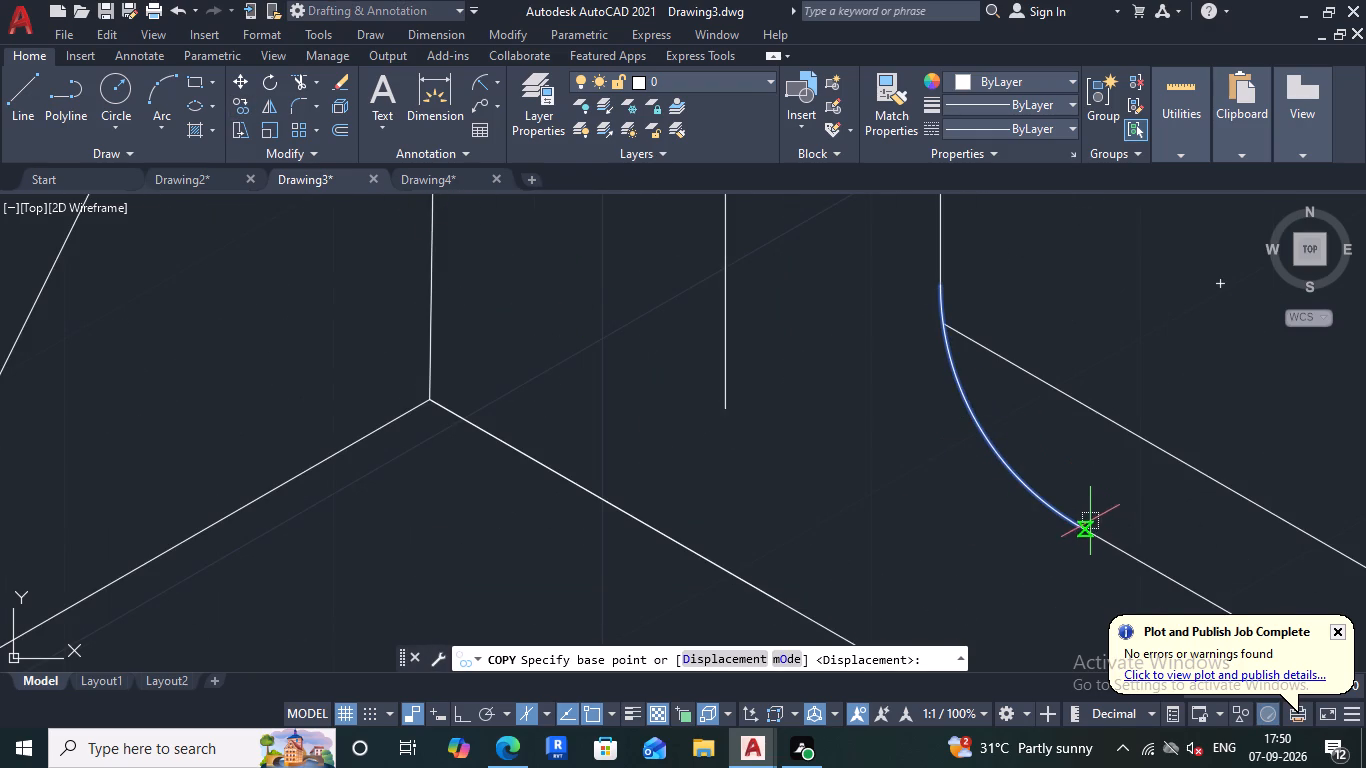
pyautogui.click(1080, 520)
pyautogui.scroll(-3, 859, 611)
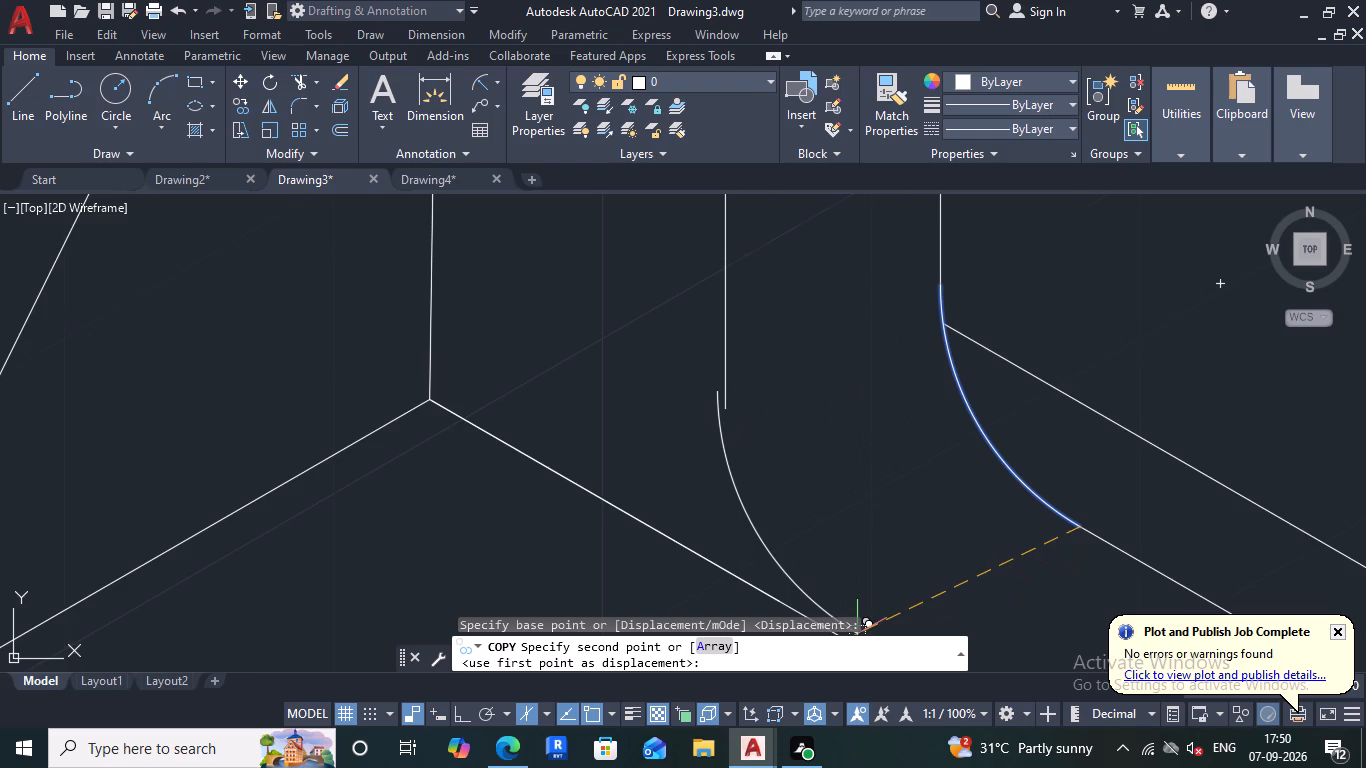
pyautogui.scroll(-1, 858, 601)
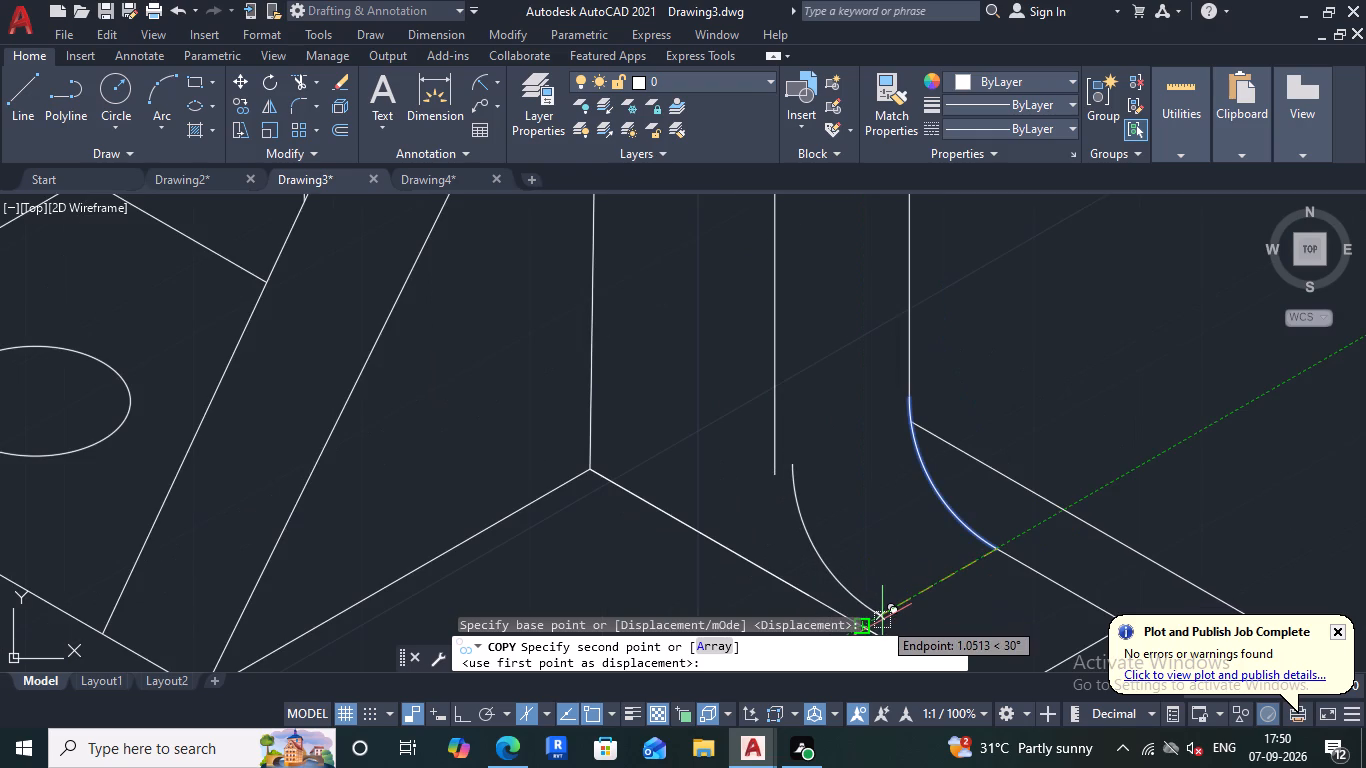
pyautogui.press('F8')
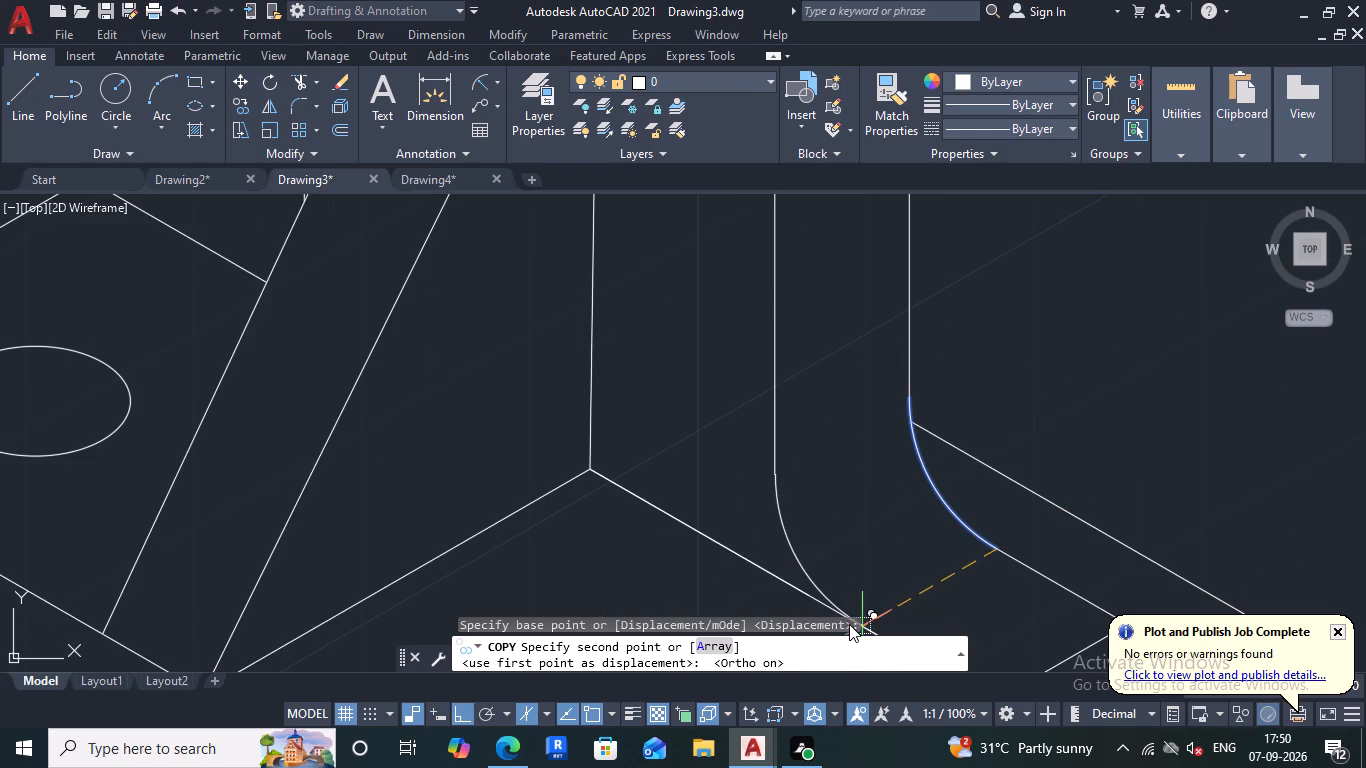
pyautogui.press('8')
pyautogui.press('Return')
pyautogui.press('Escape')
# Erase the radius 9 construction circle beside the isometric bracket.
pyautogui.scroll(-4, 1165, 523)
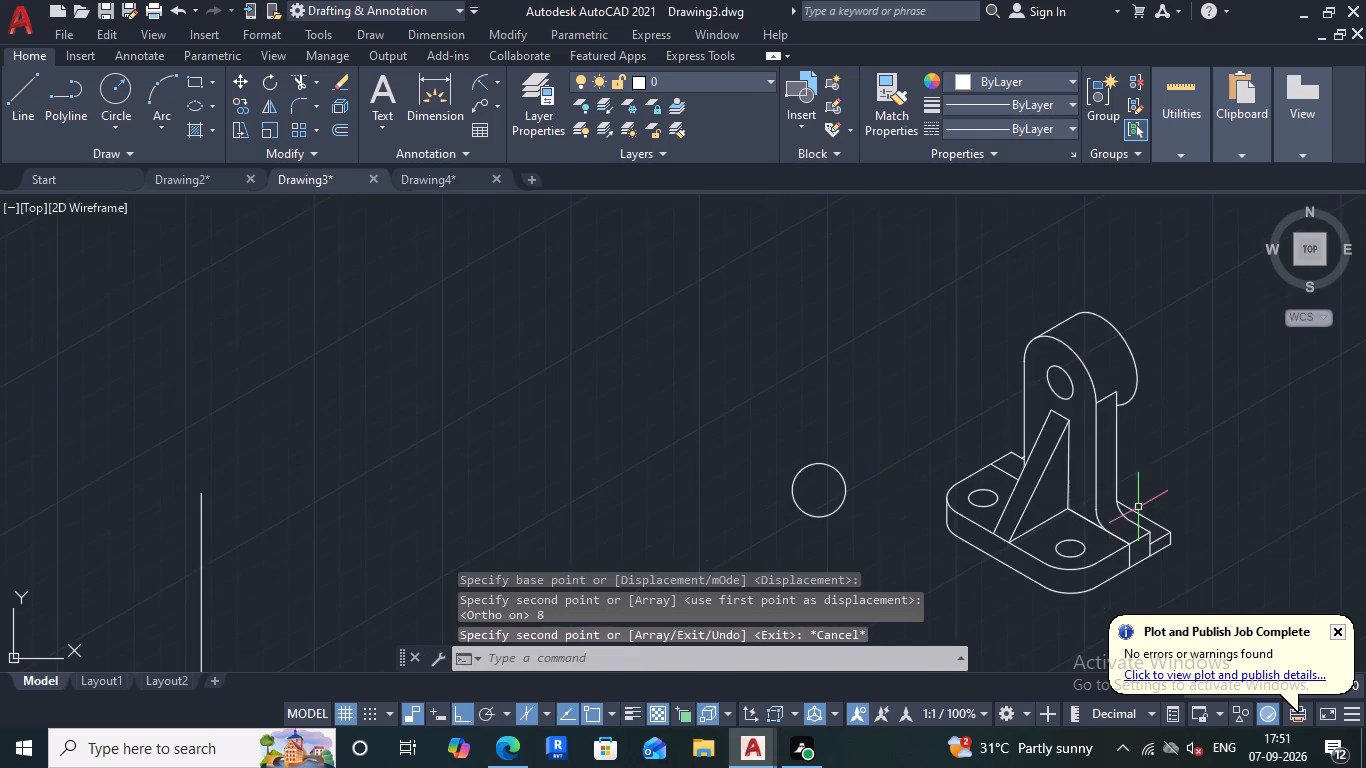
pyautogui.scroll(-2, 975, 404)
pyautogui.scroll(3, 987, 540)
pyautogui.scroll(-3, 948, 506)
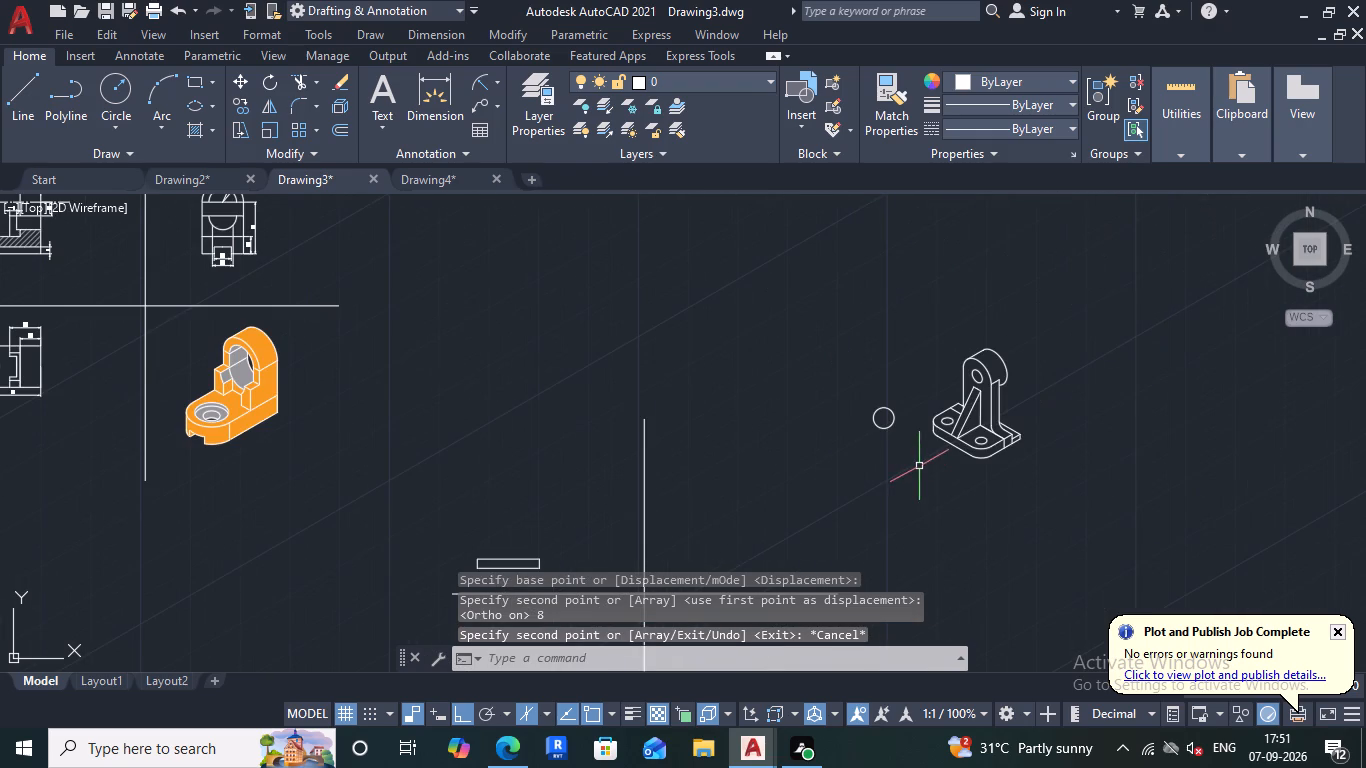
pyautogui.click(897, 437)
pyautogui.click(837, 362)
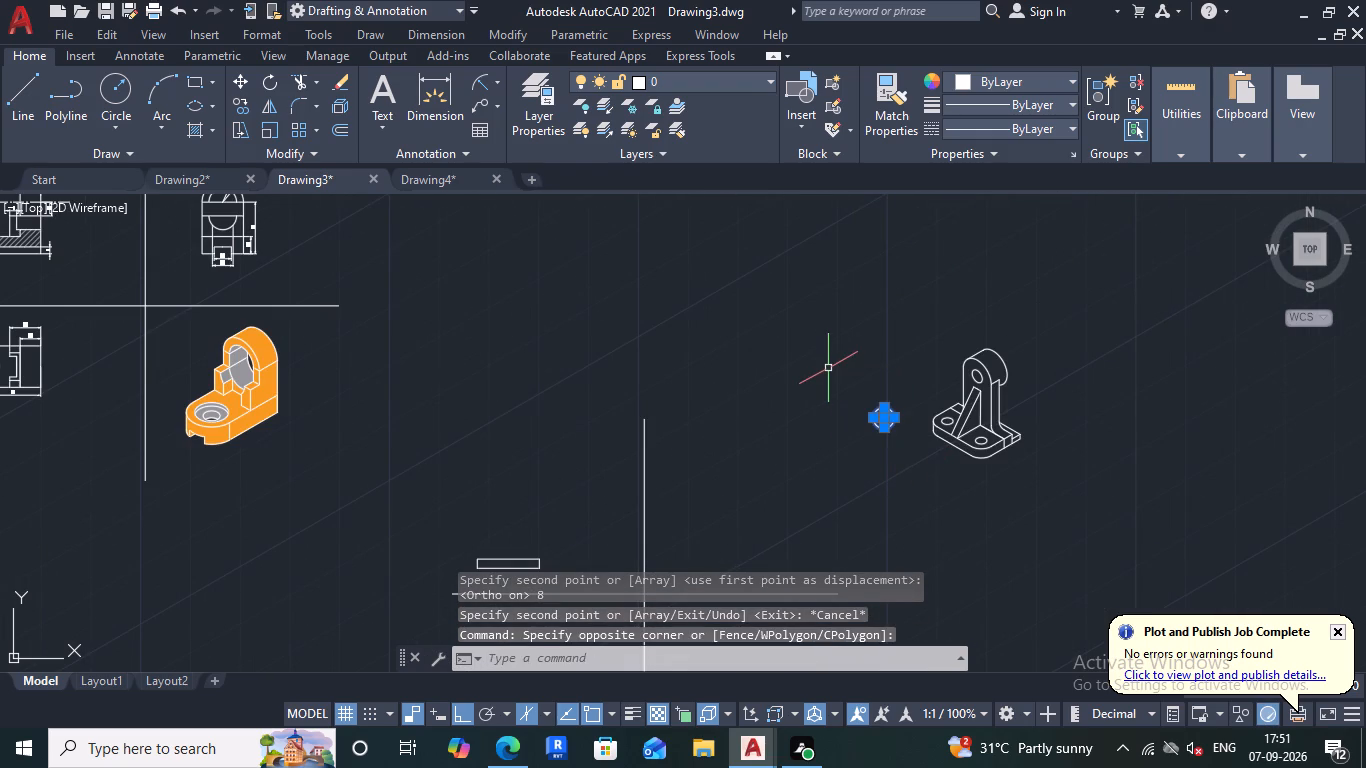
pyautogui.press('Delete')
# Switch the isometric drafting mode to Orthographic with ISODRAFT.
pyautogui.scroll(-3, 851, 373)
pyautogui.scroll(2, 803, 445)
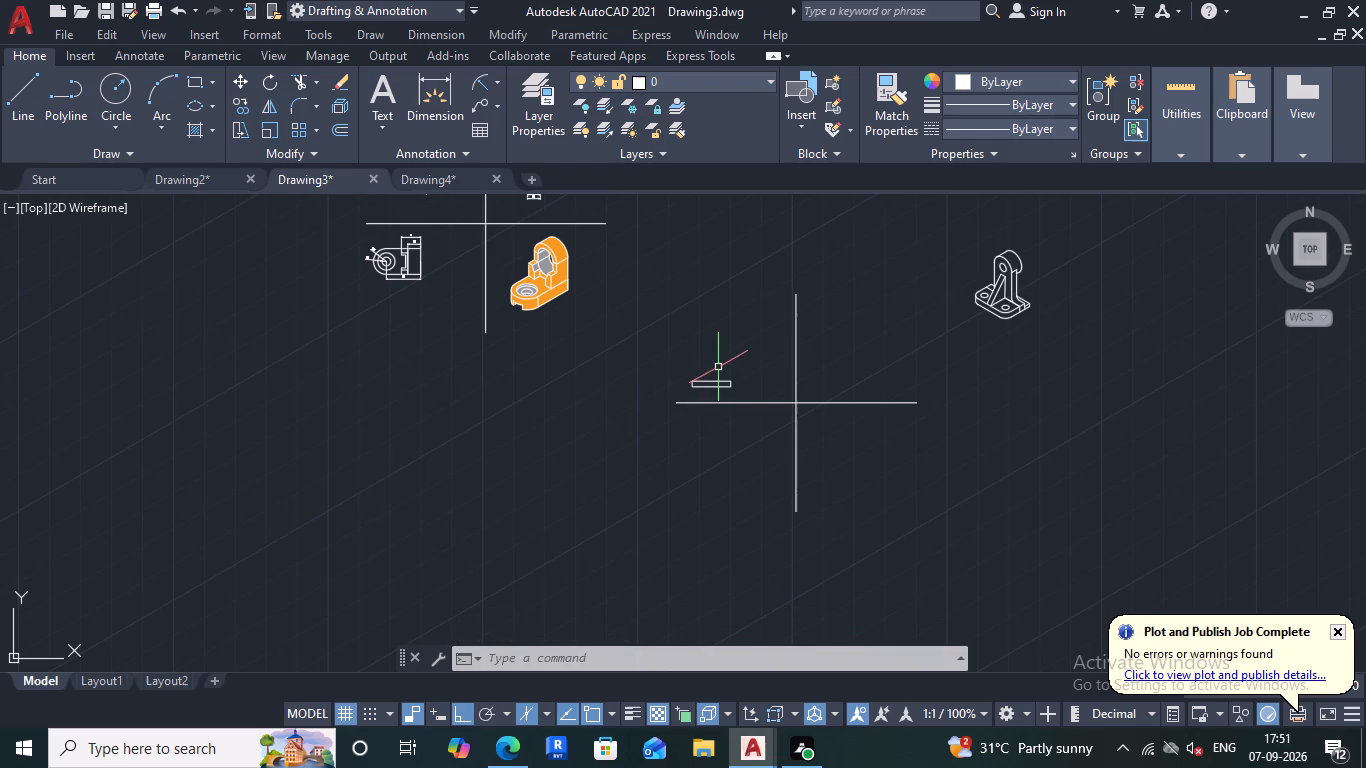
pyautogui.scroll(1, 718, 367)
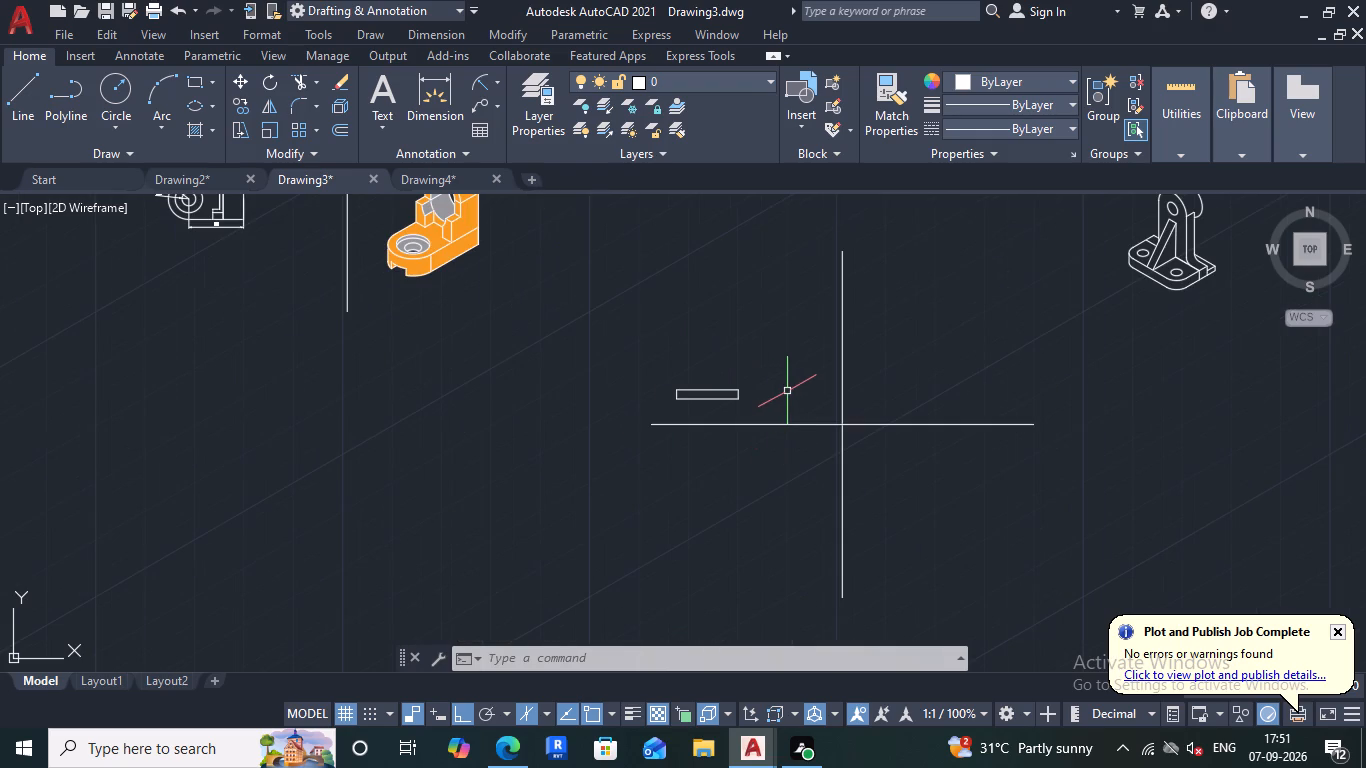
pyautogui.scroll(2, 708, 364)
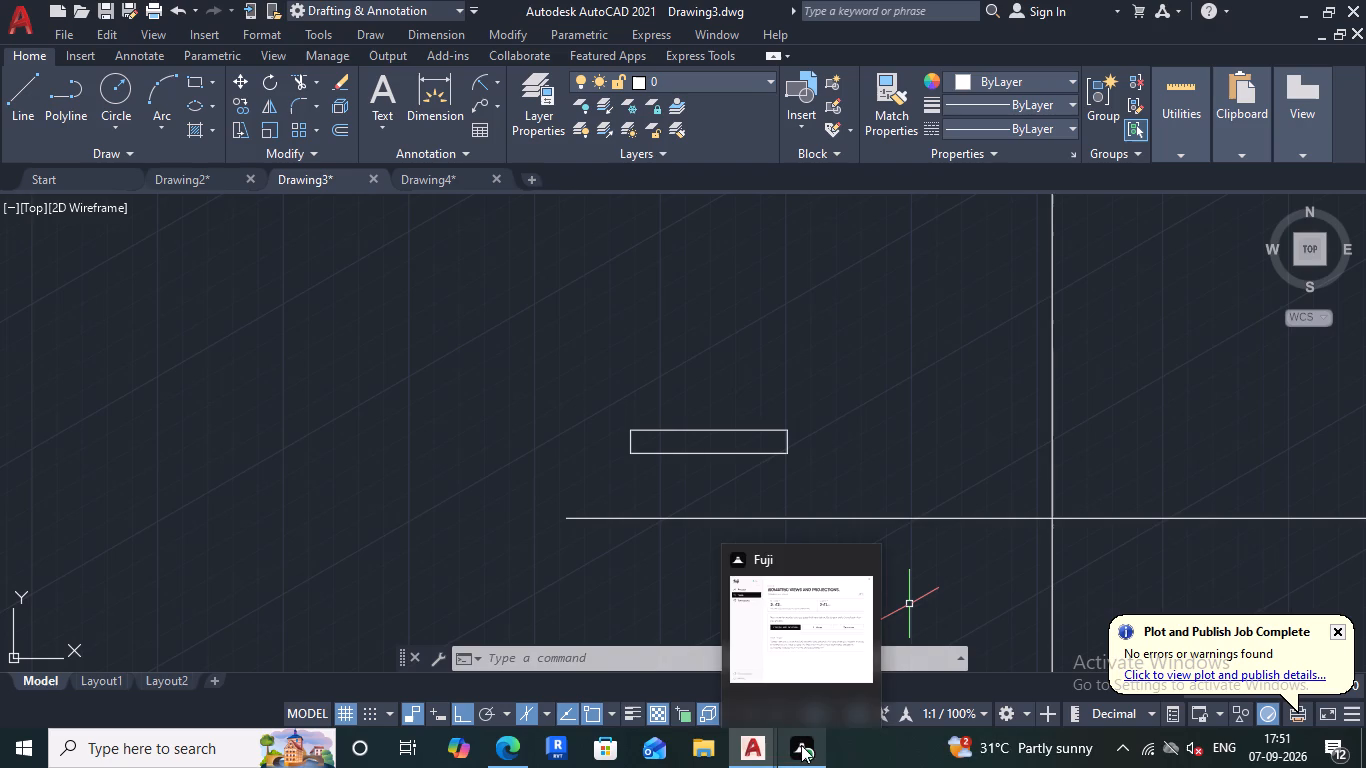
pyautogui.scroll(1, 739, 437)
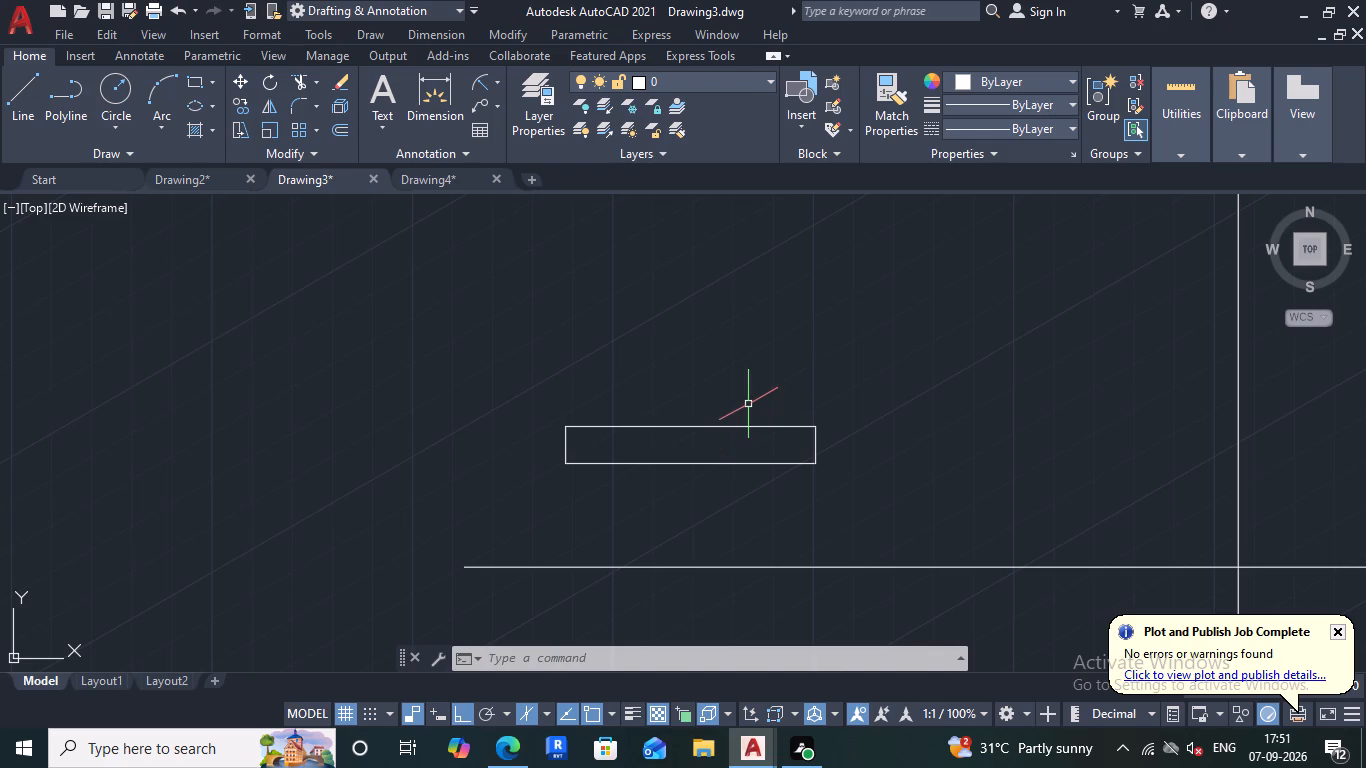
pyautogui.scroll(-5, 734, 414)
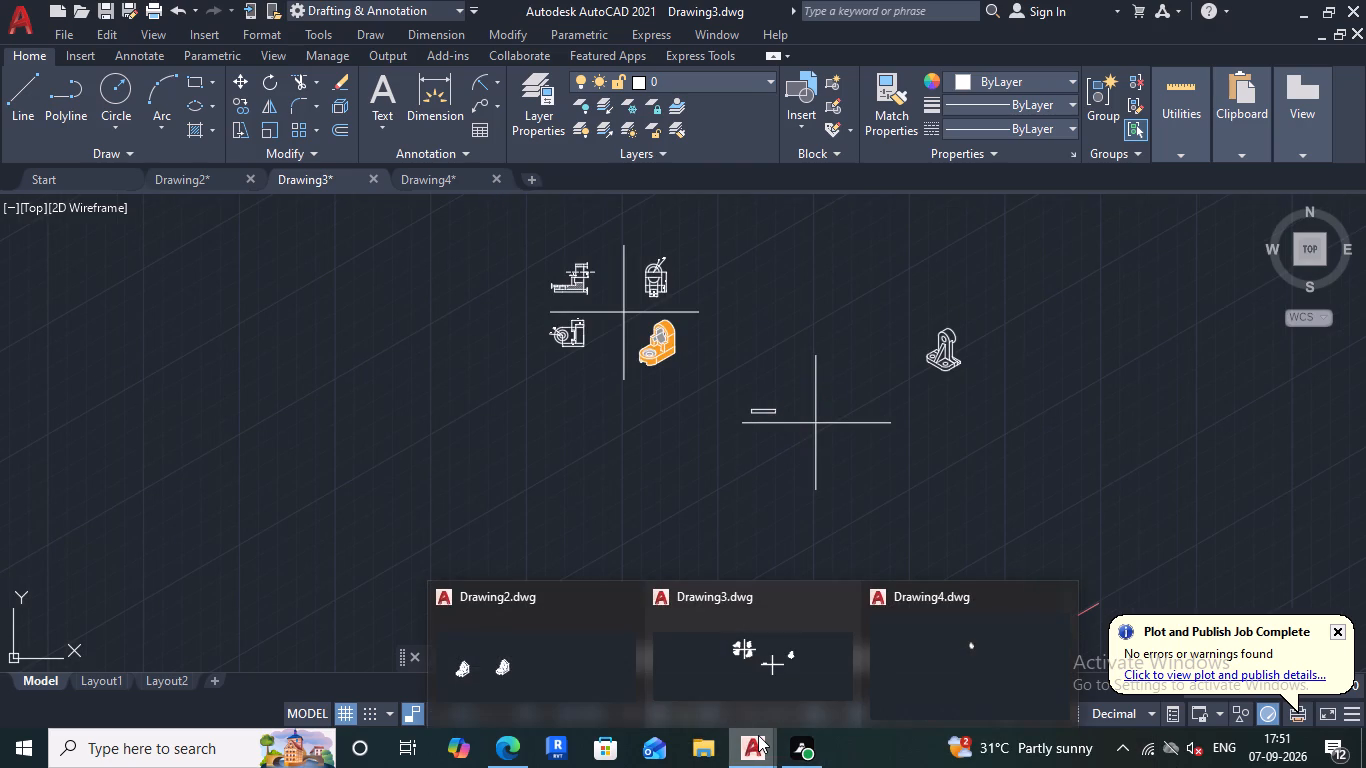
pyautogui.write('isodr')
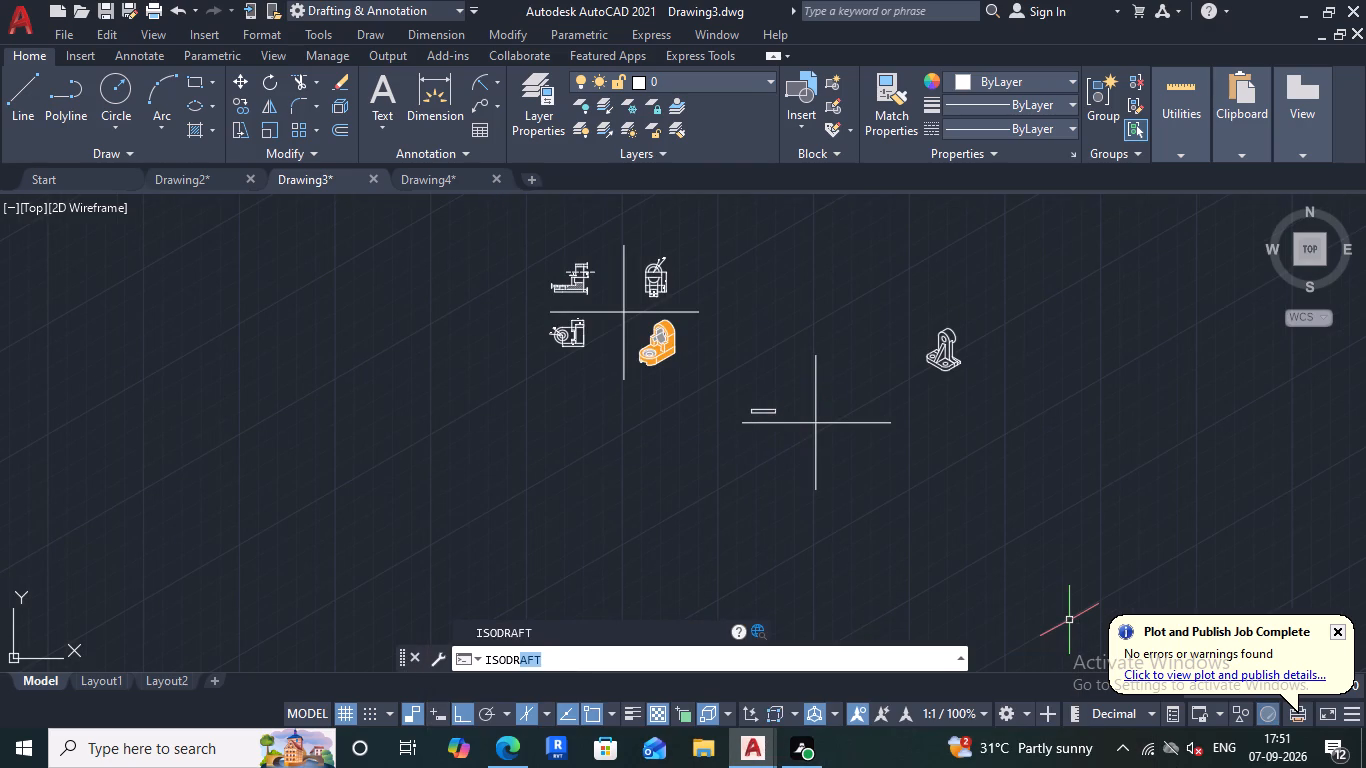
pyautogui.press('Return')
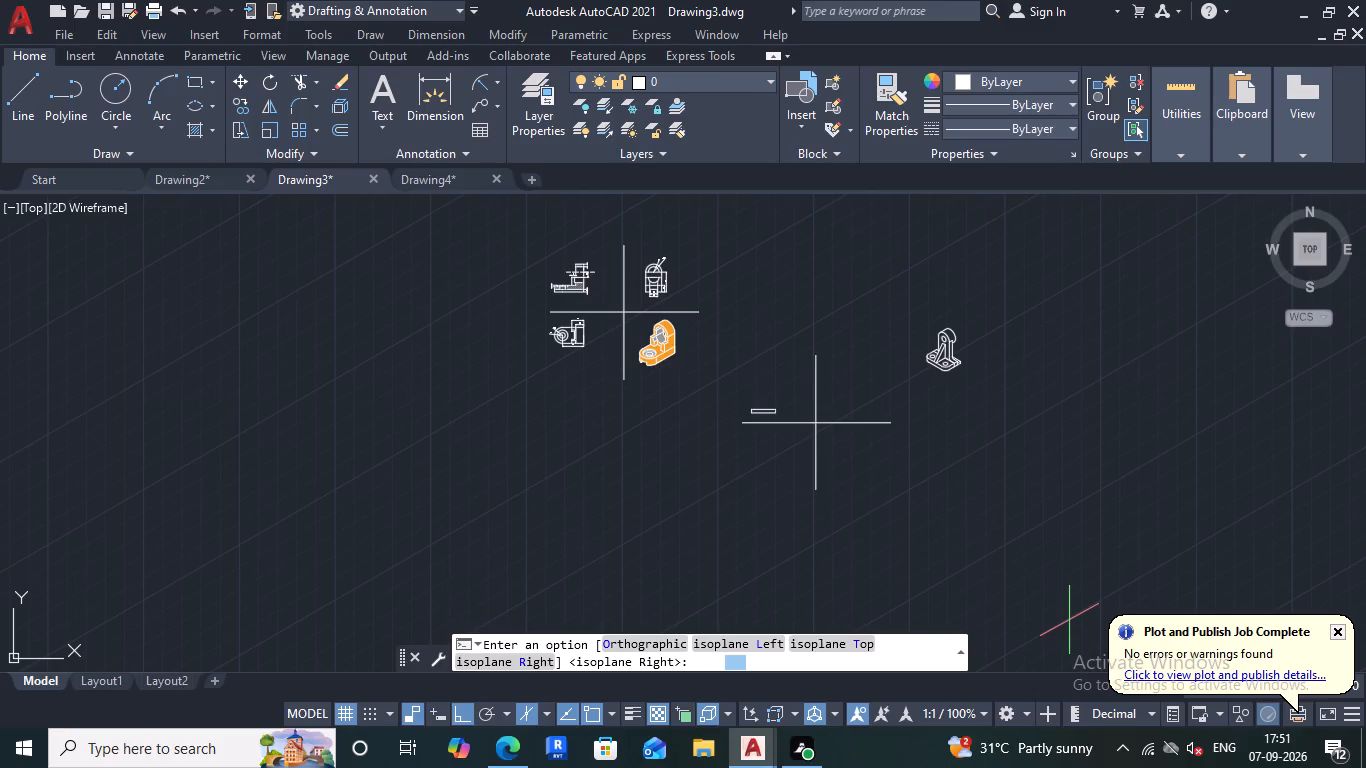
pyautogui.click(725, 641)
# Examine the base rectangle at the empty projection axes and the finished isometric bracket.
pyautogui.scroll(2, 792, 426)
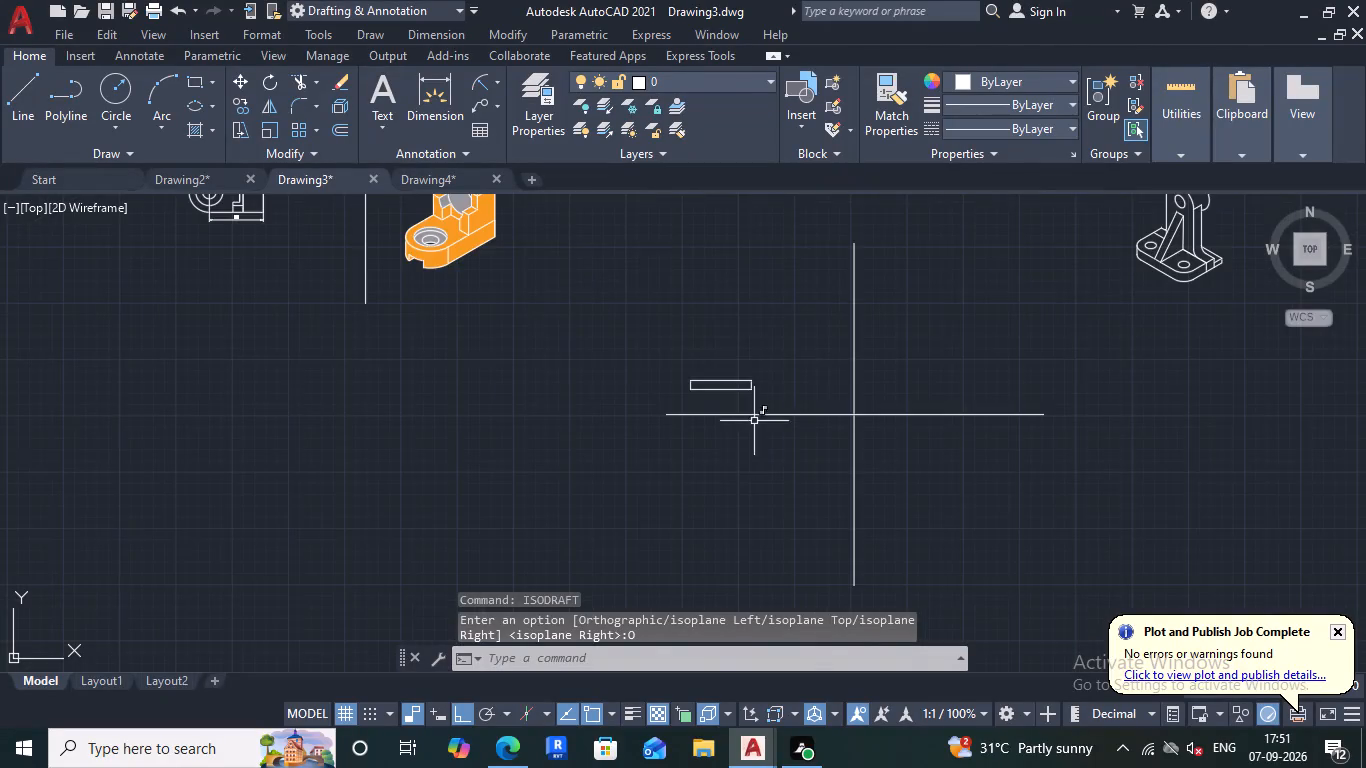
pyautogui.scroll(2, 728, 341)
pyautogui.scroll(1, 744, 457)
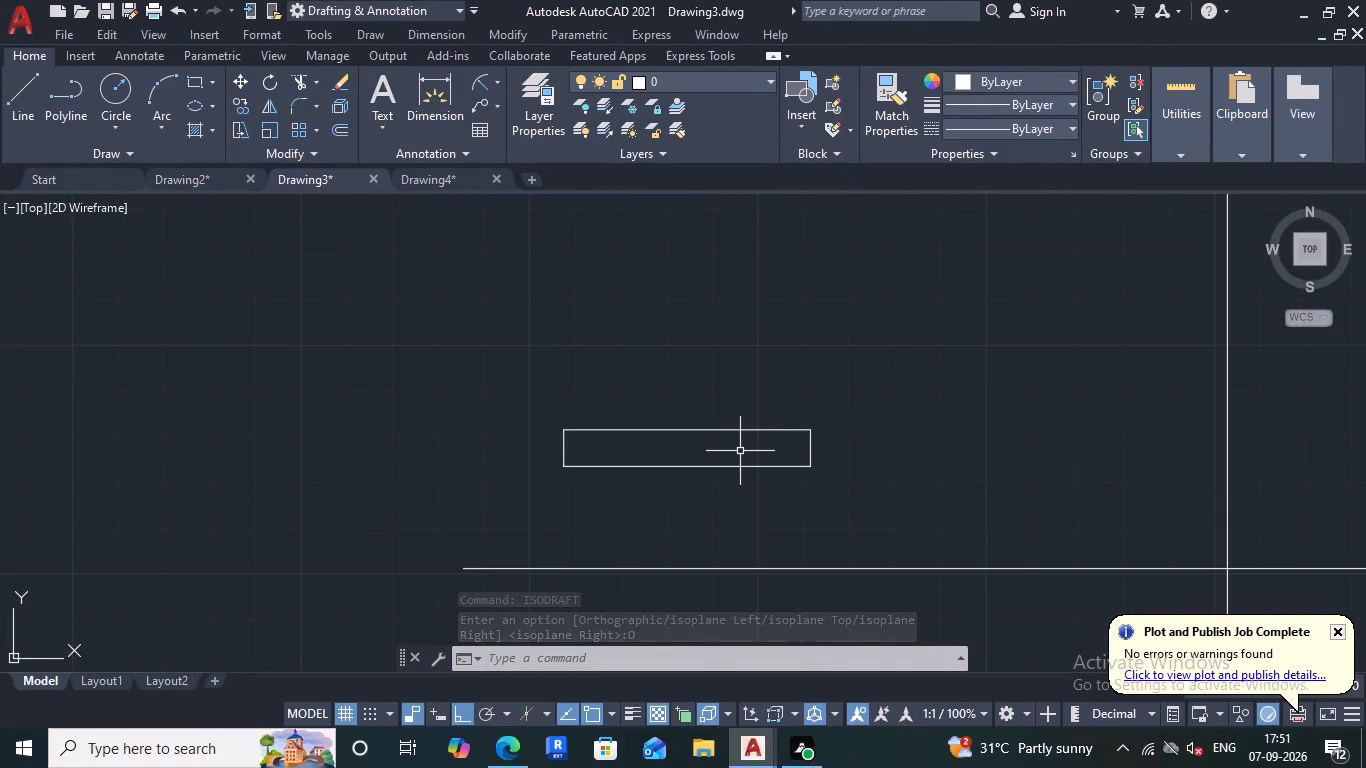
pyautogui.scroll(-1, 737, 451)
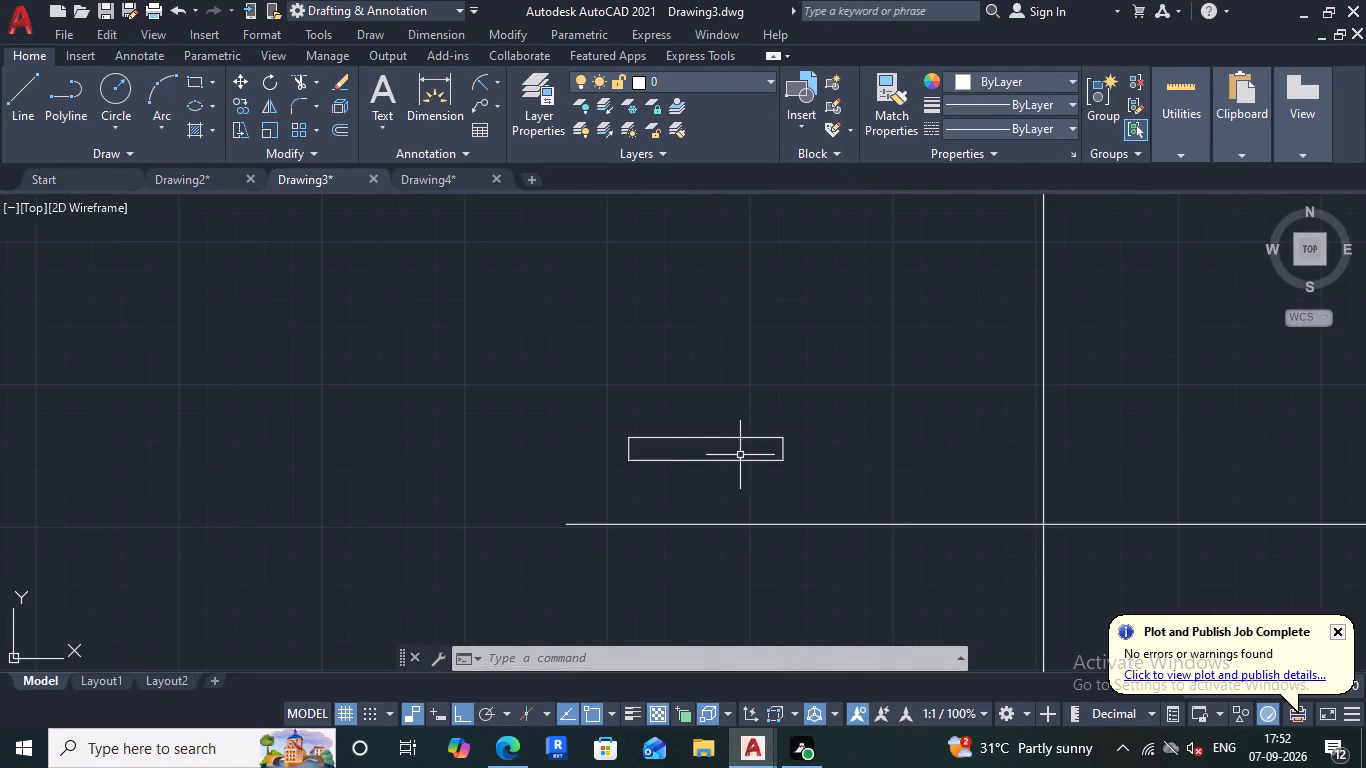
pyautogui.scroll(-3, 743, 457)
pyautogui.scroll(1, 763, 452)
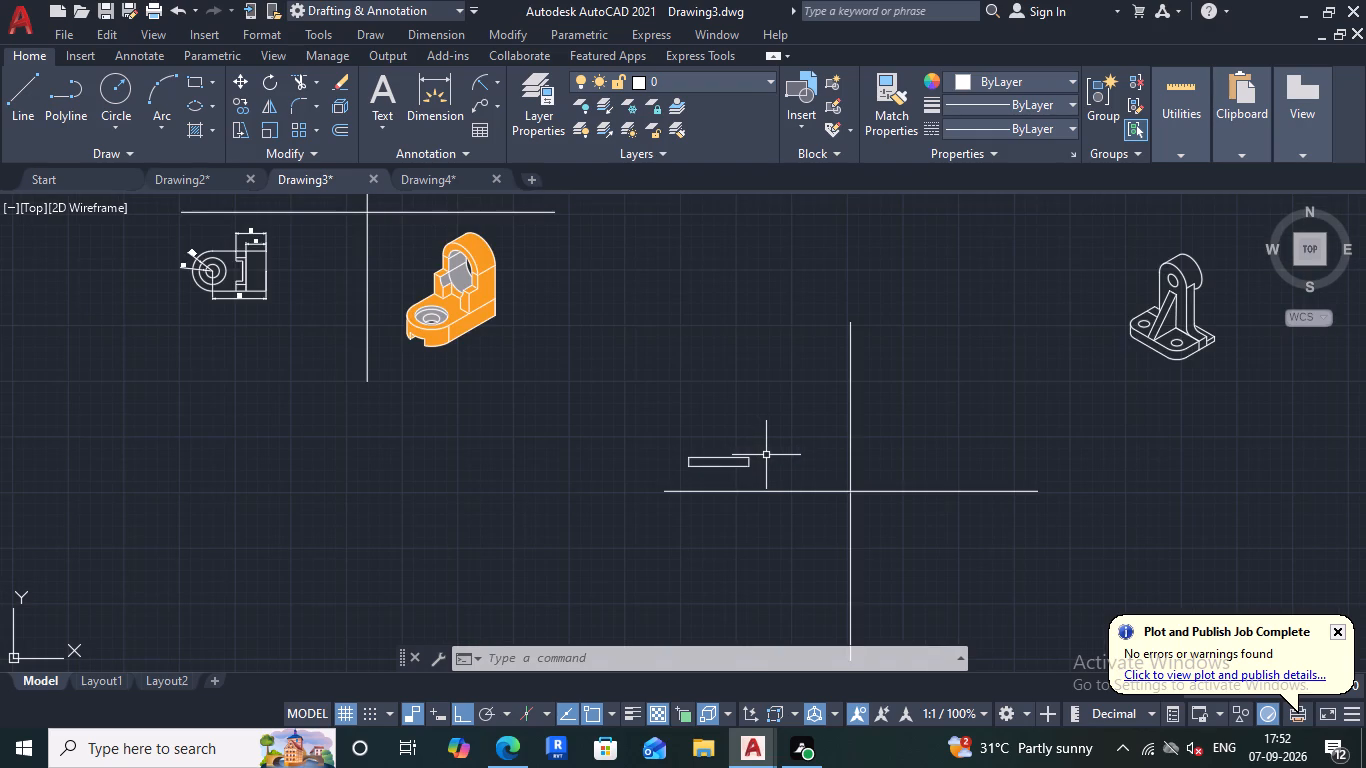
pyautogui.scroll(-2, 770, 462)
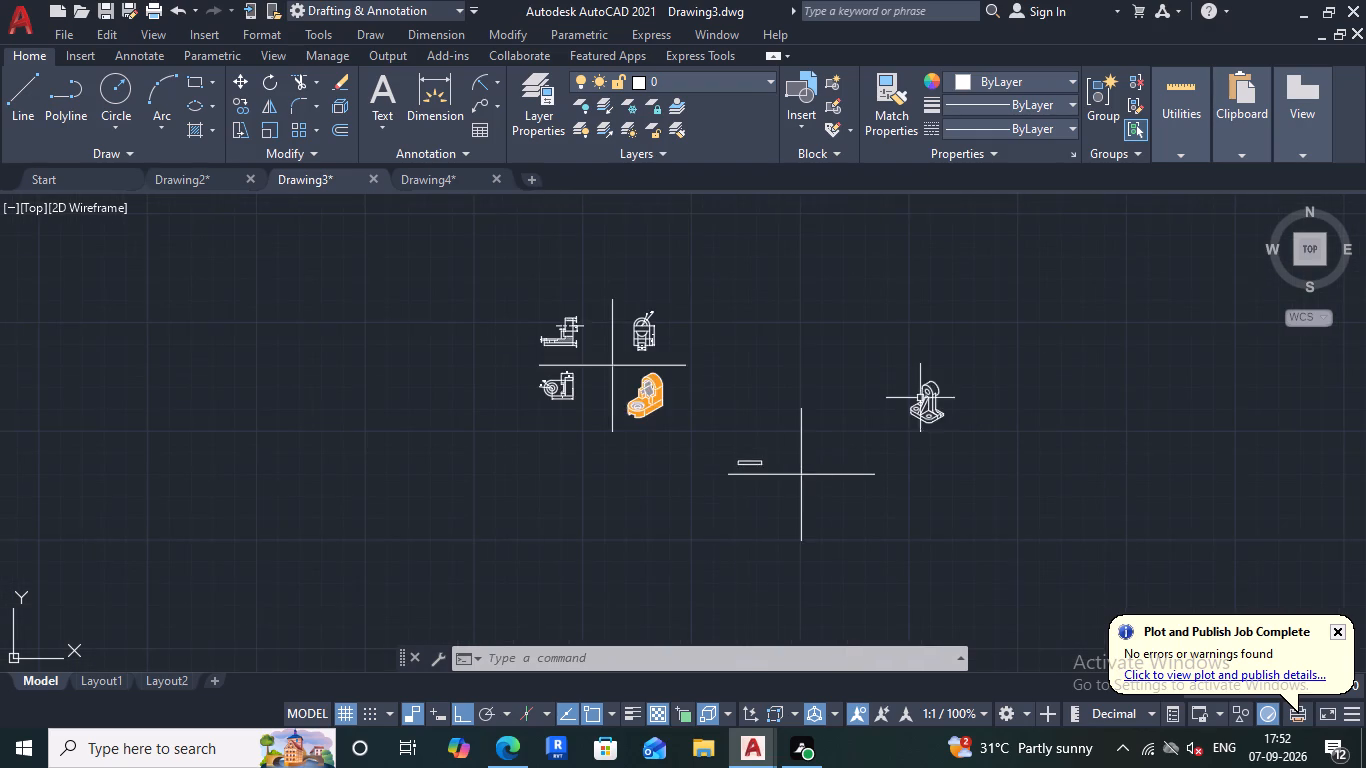
pyautogui.scroll(3, 922, 392)
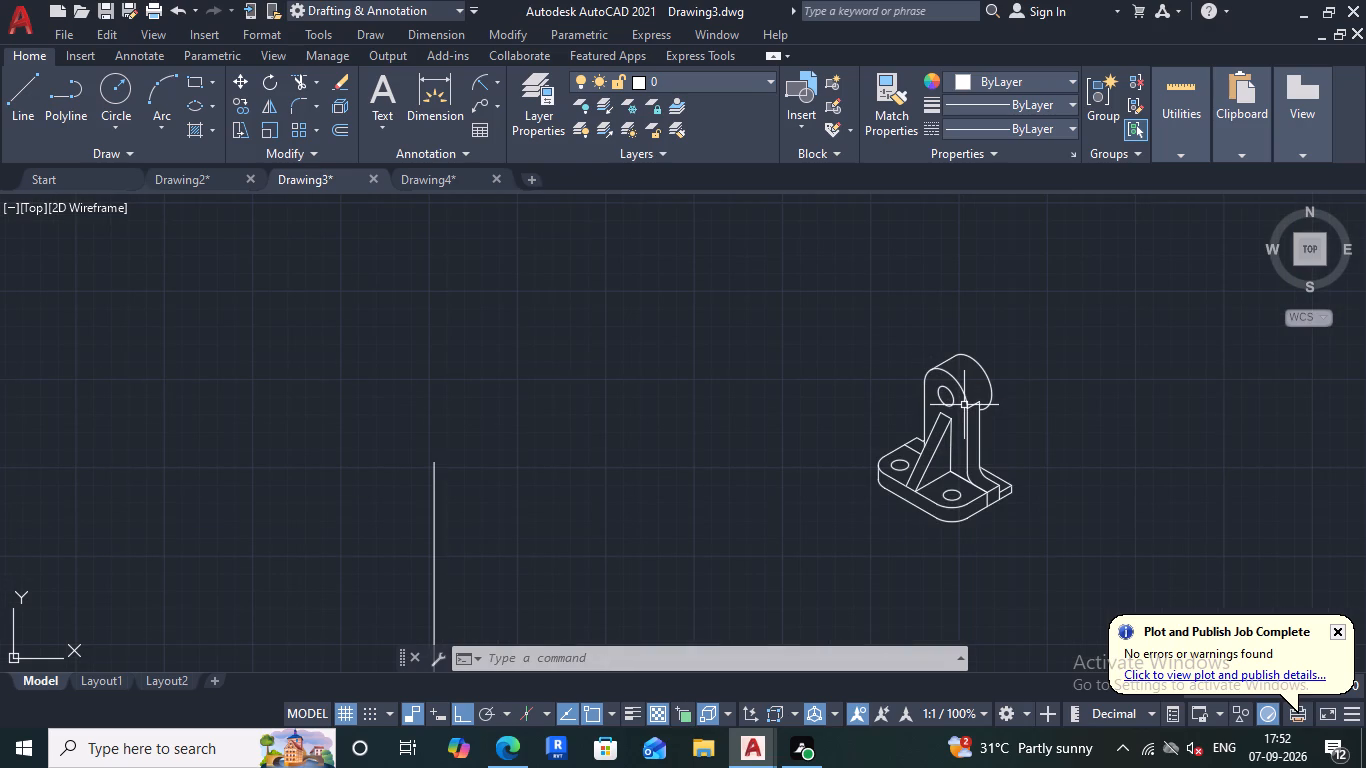
pyautogui.scroll(-2, 964, 405)
pyautogui.scroll(2, 957, 418)
pyautogui.scroll(-3, 711, 481)
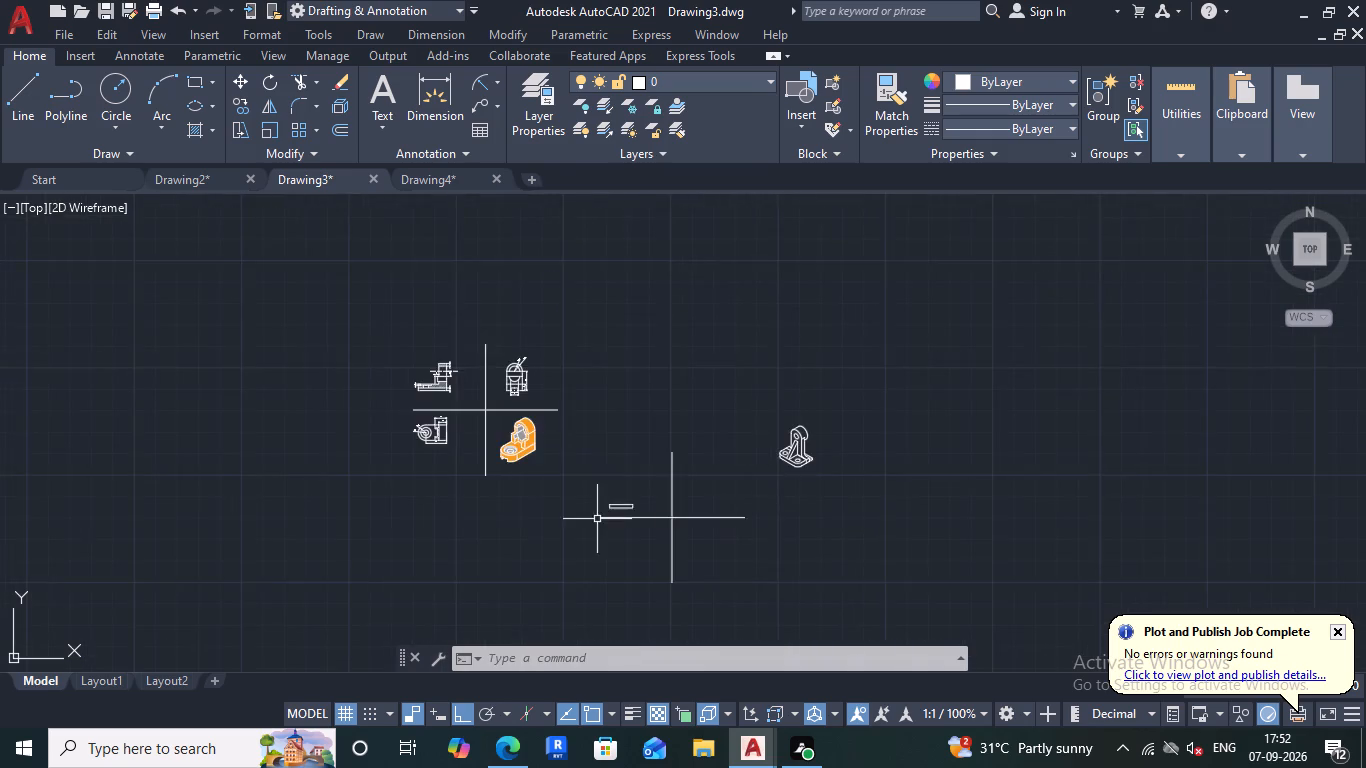
pyautogui.scroll(2, 601, 512)
pyautogui.scroll(-1, 603, 507)
# Draw a 49-unit vertical line upward from the midpoint of the front view base rectangle's bottom edge.
pyautogui.click(31, 85)
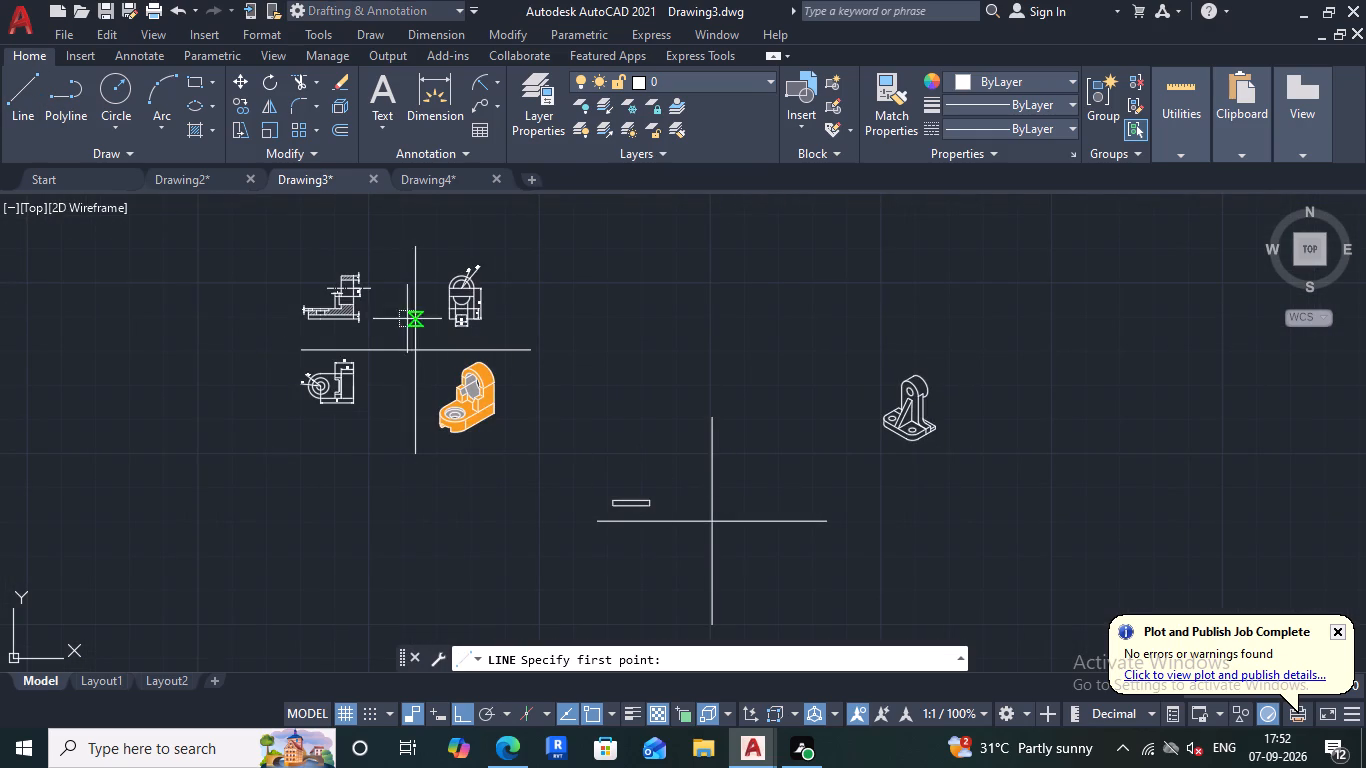
pyautogui.scroll(2, 630, 505)
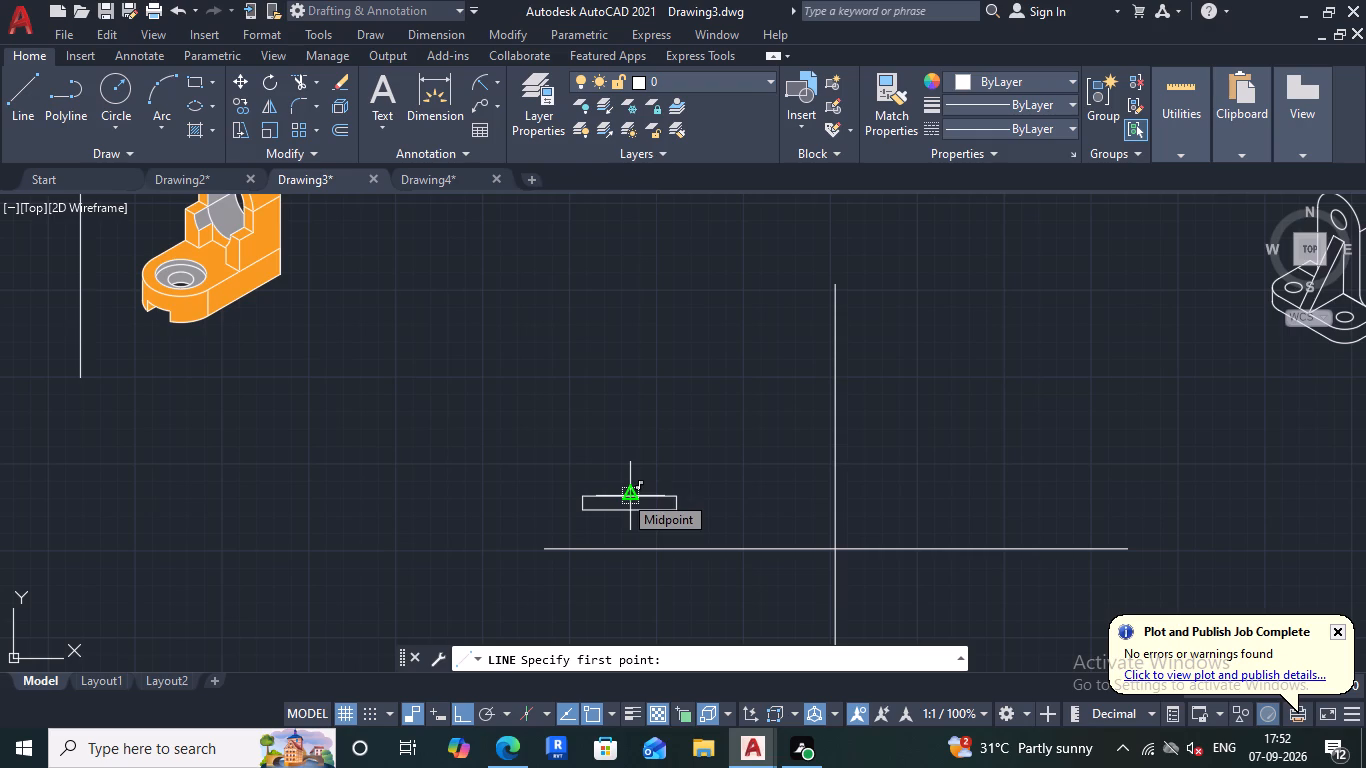
pyautogui.press('Escape')
pyautogui.scroll(3, 632, 499)
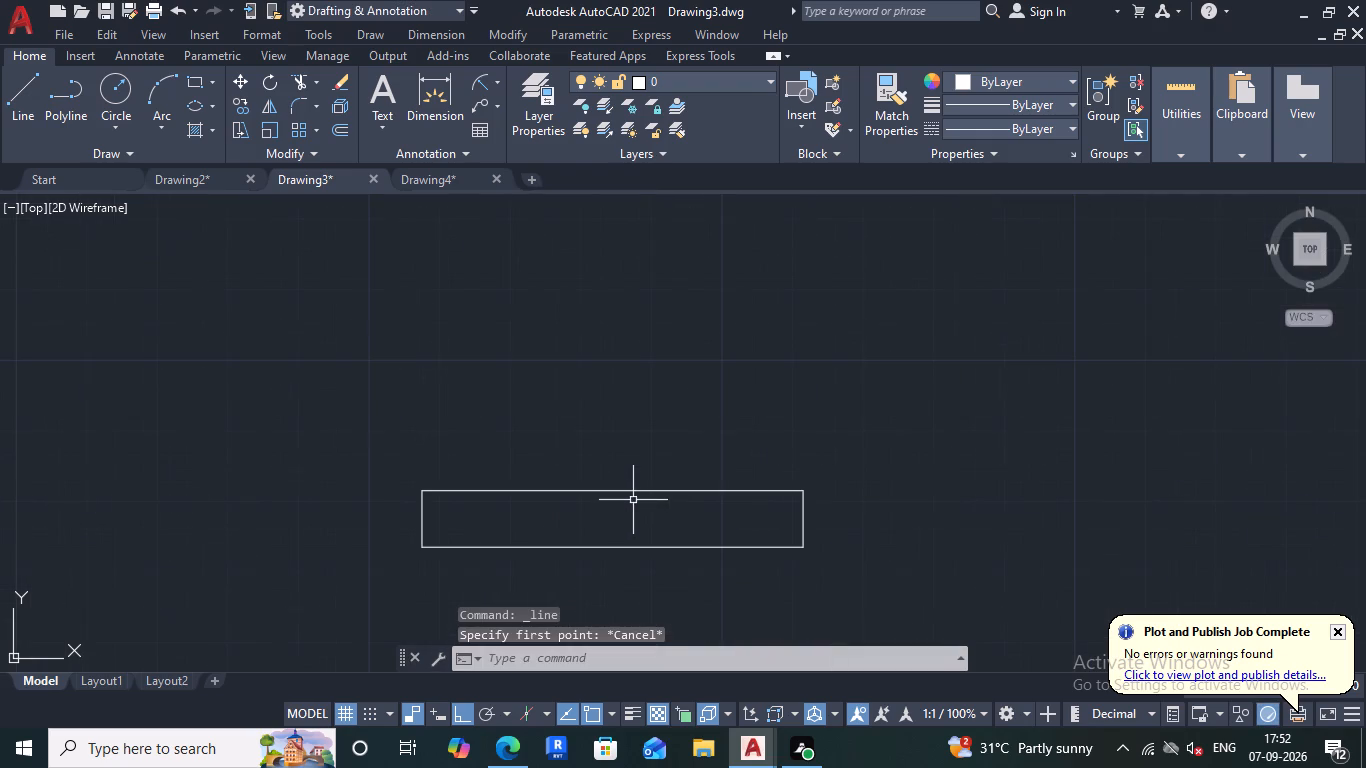
pyautogui.press('space')
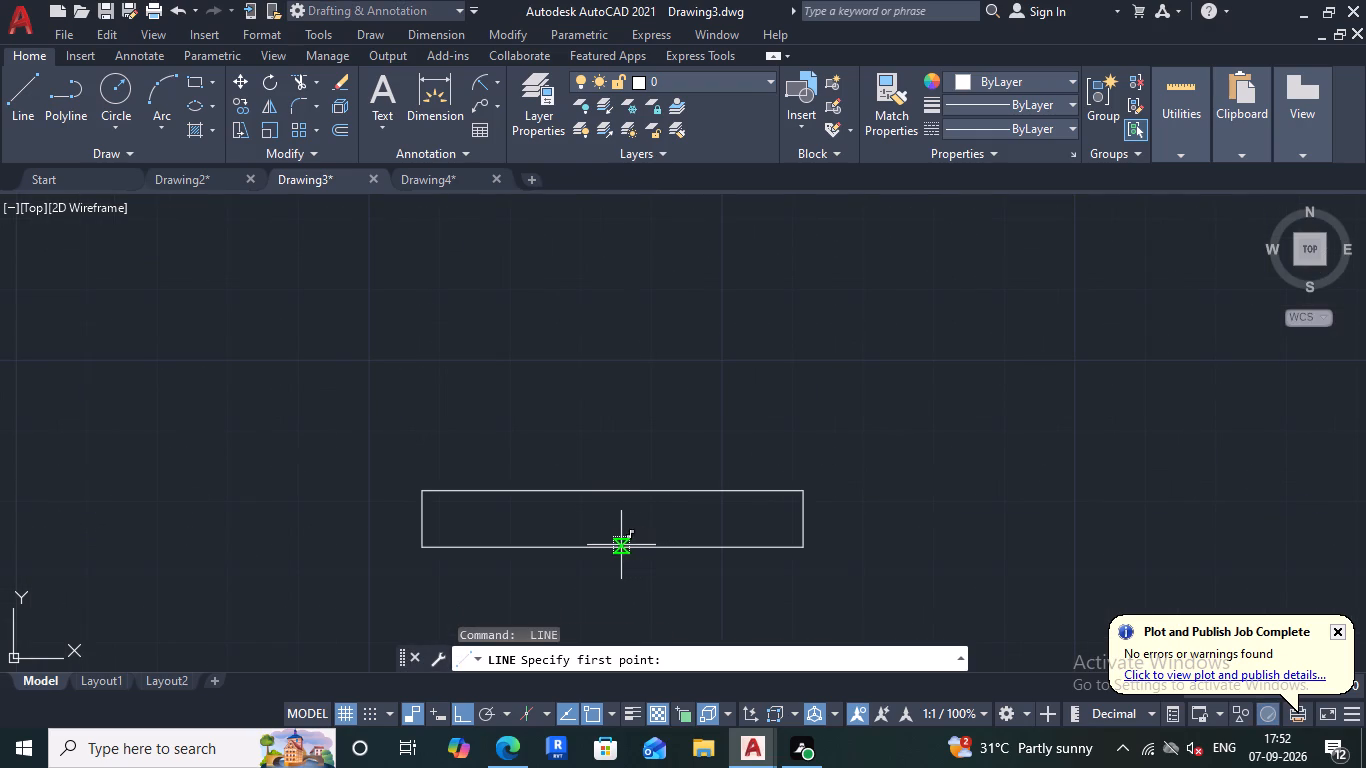
pyautogui.click(612, 545)
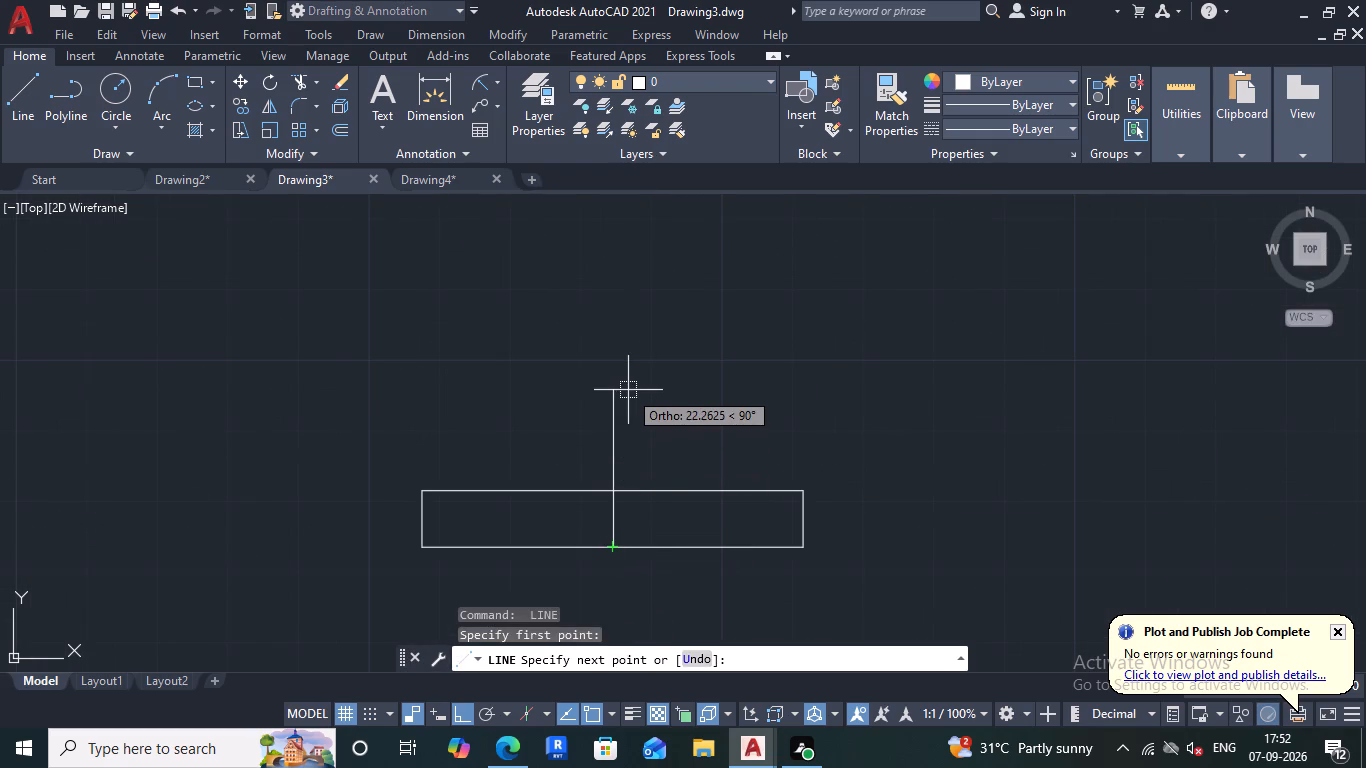
pyautogui.write('49')
pyautogui.press('Return')
pyautogui.scroll(-3, 586, 393)
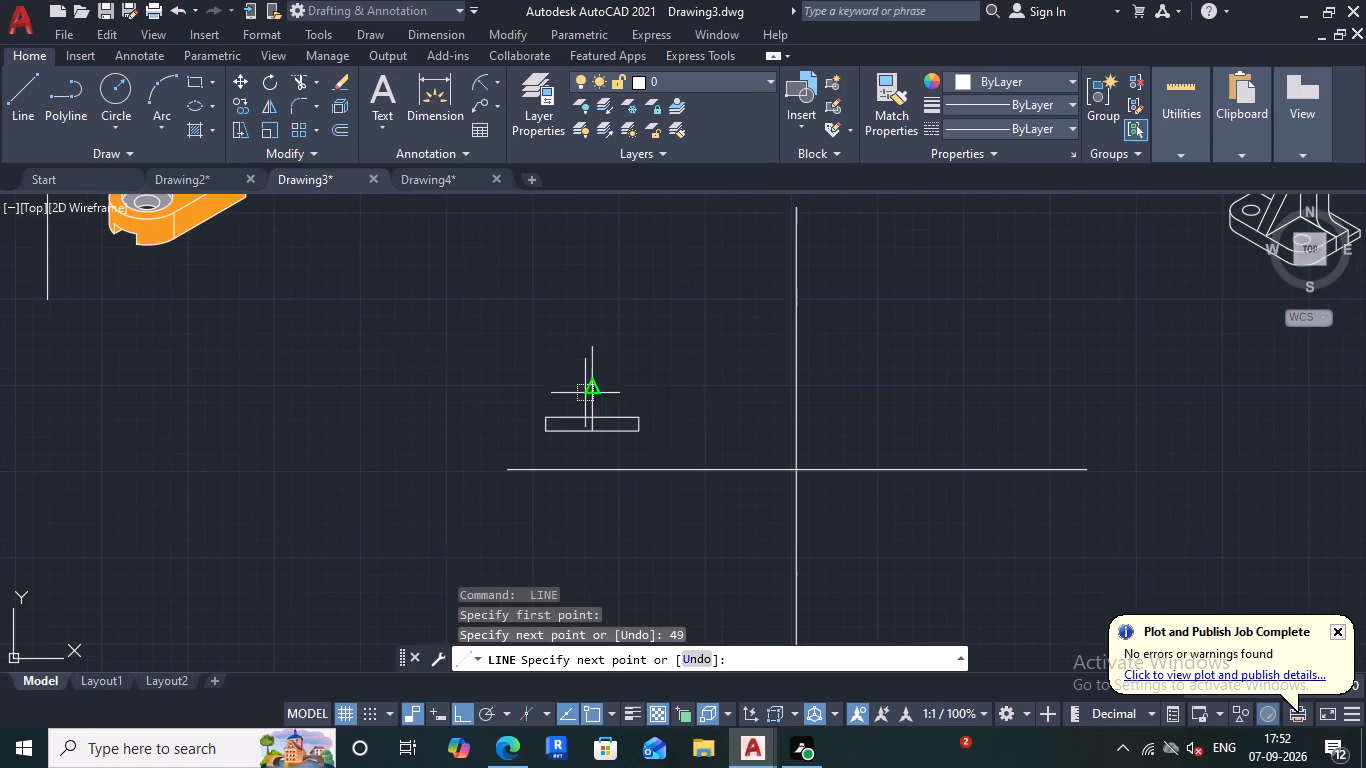
pyautogui.press('Escape')
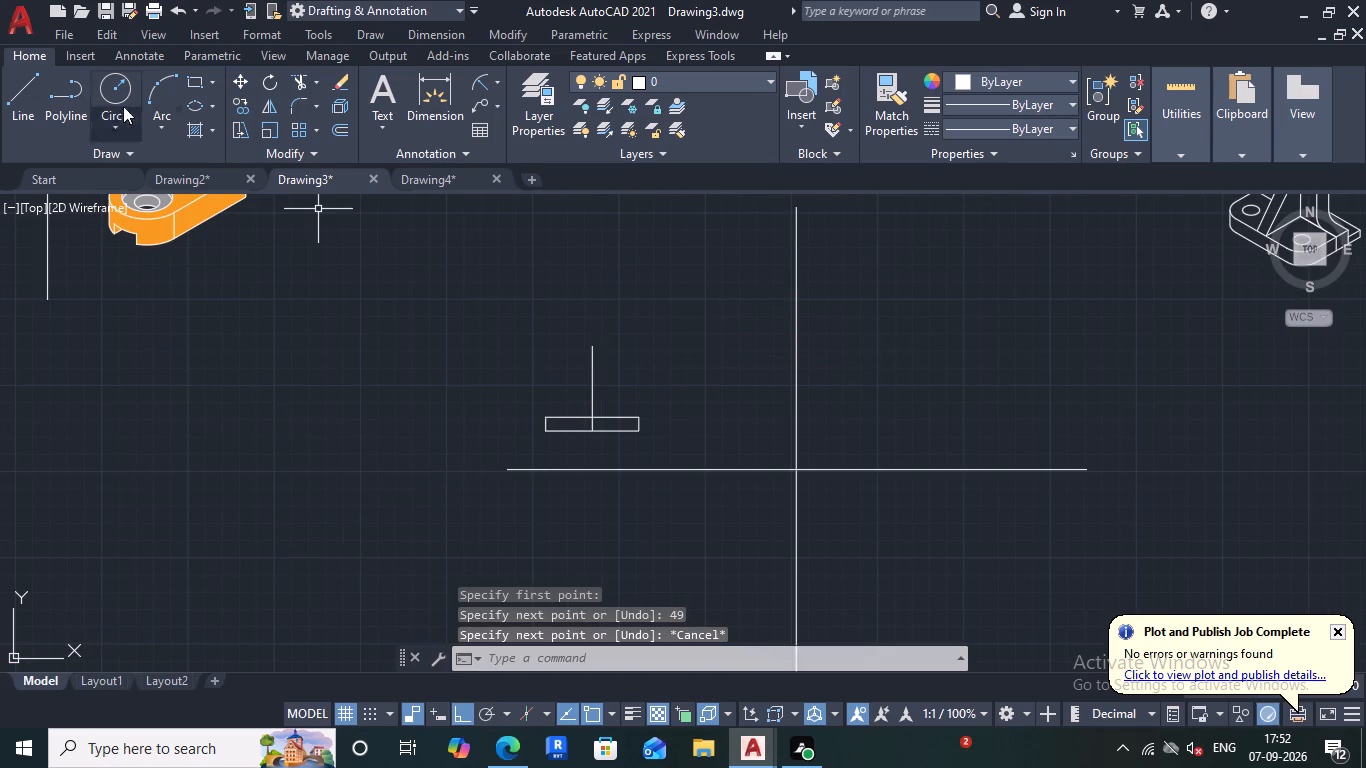
# Draw a circle of radius 14 centred on the upper end of the vertical line above the base rectangle.
pyautogui.click(111, 97)
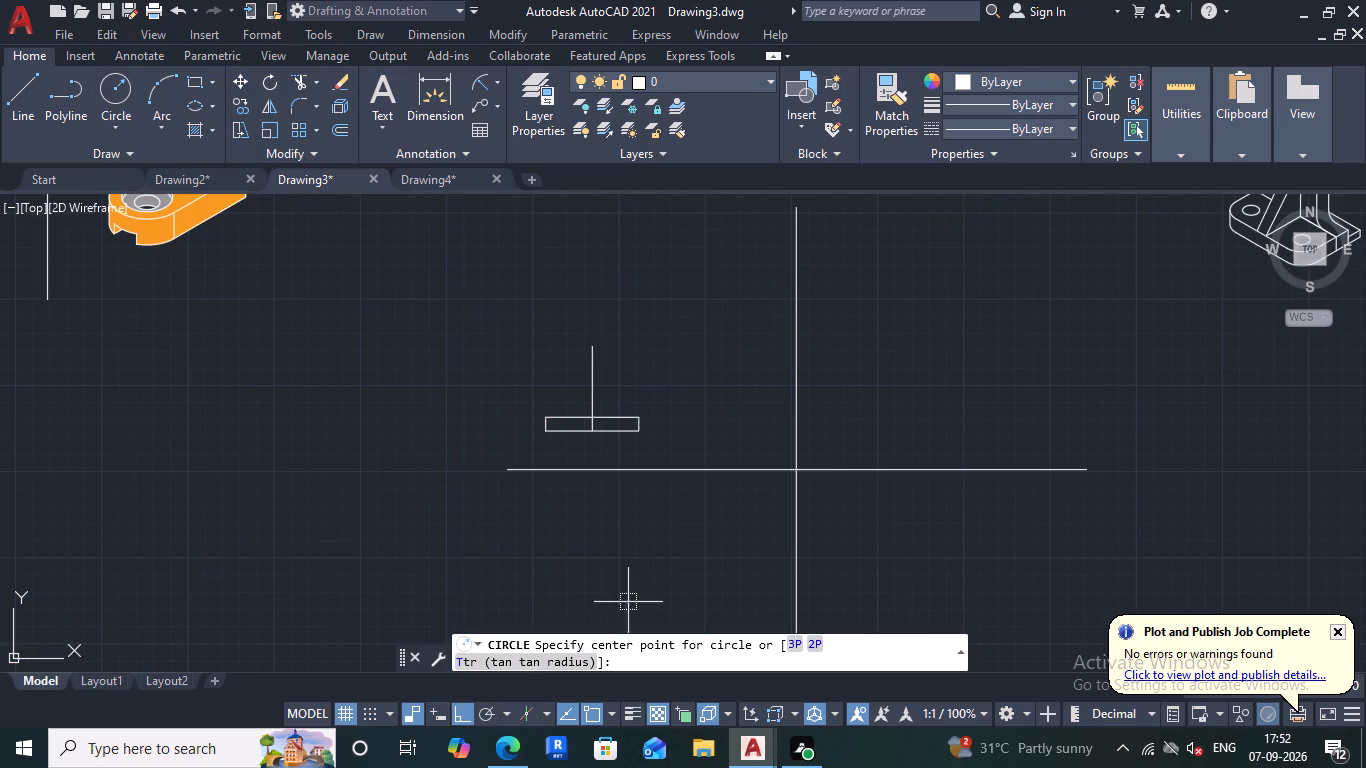
pyautogui.scroll(2, 608, 349)
pyautogui.click(565, 339)
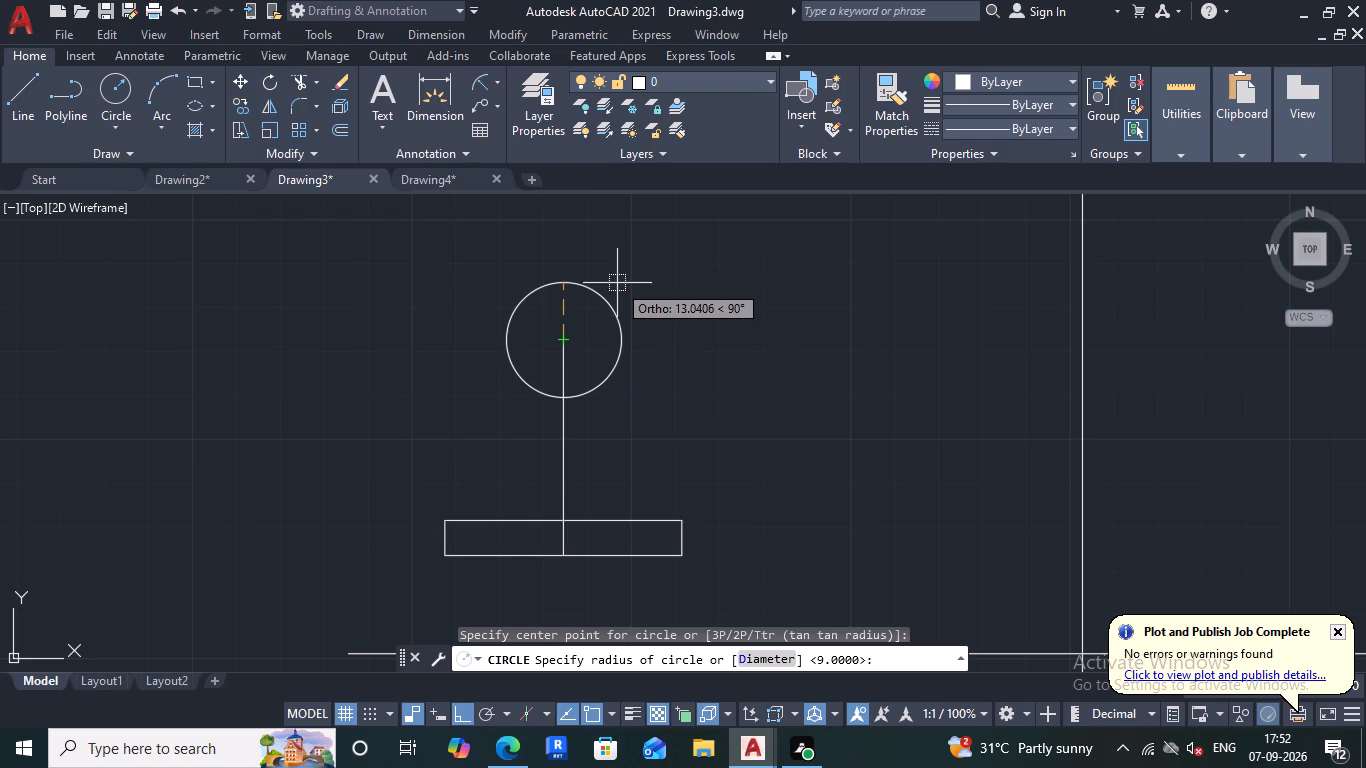
pyautogui.write('14')
pyautogui.press('Return')
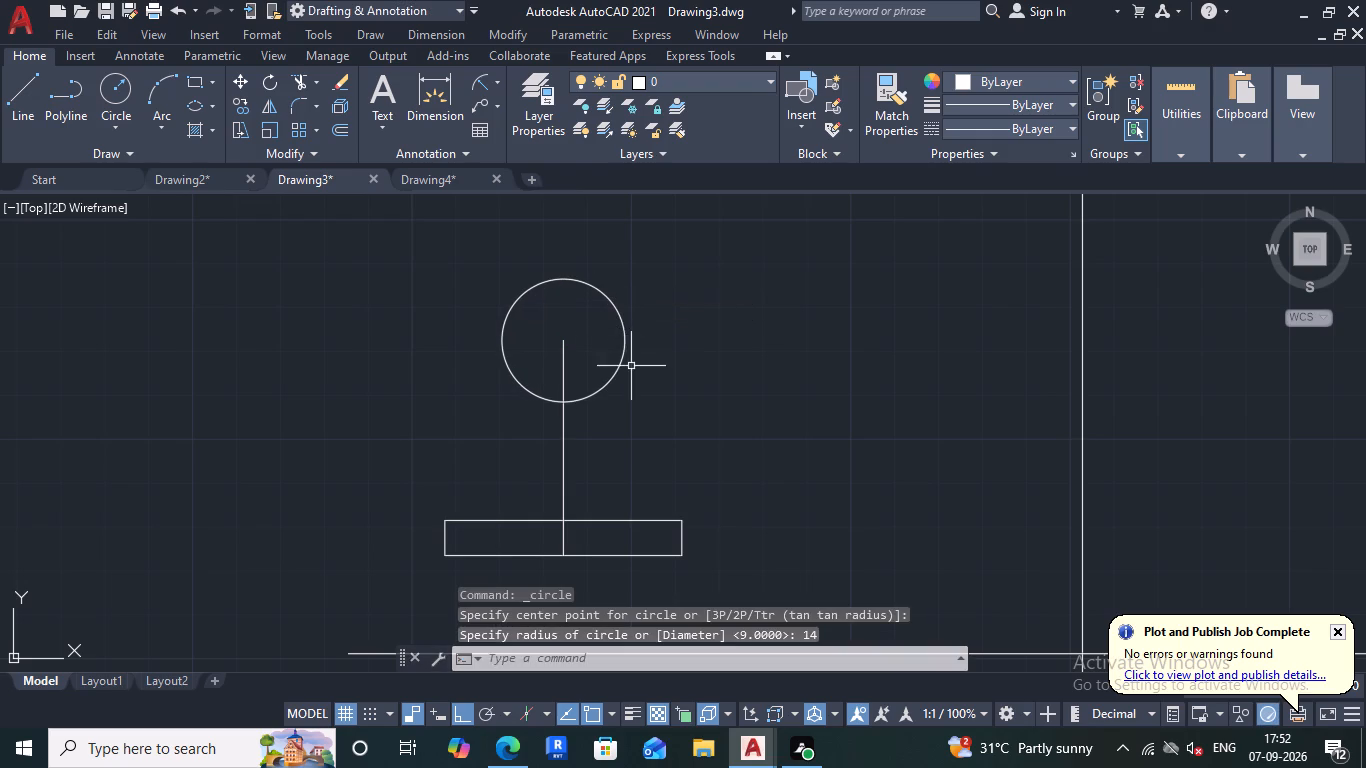
# Draw a circle of radius 5 concentric with the radius 14 circle in the front view.
pyautogui.press('space')
pyautogui.click(562, 345)
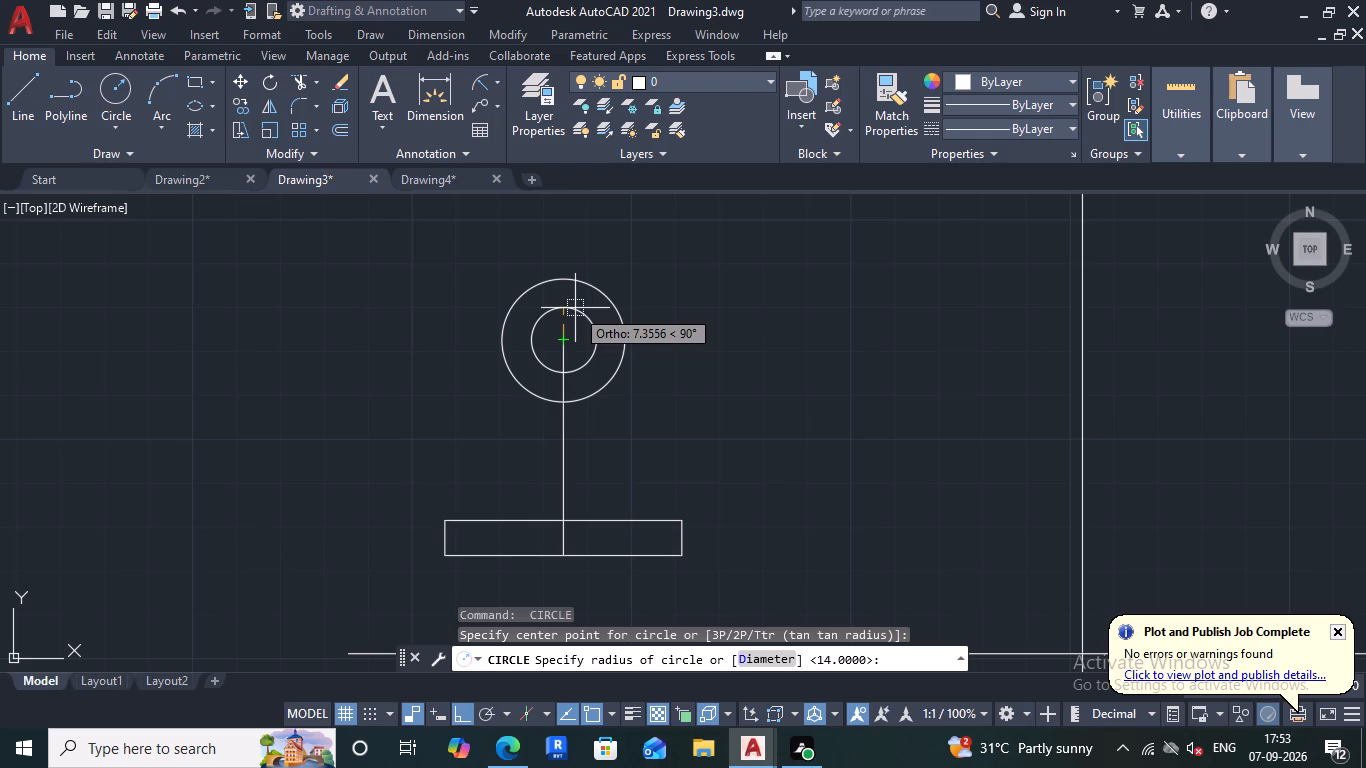
pyautogui.press('5')
pyautogui.press('Return')
# Draw vertical lines from the left and right quadrants of the radius 14 circle down into the base rectangle.
pyautogui.scroll(1, 575, 308)
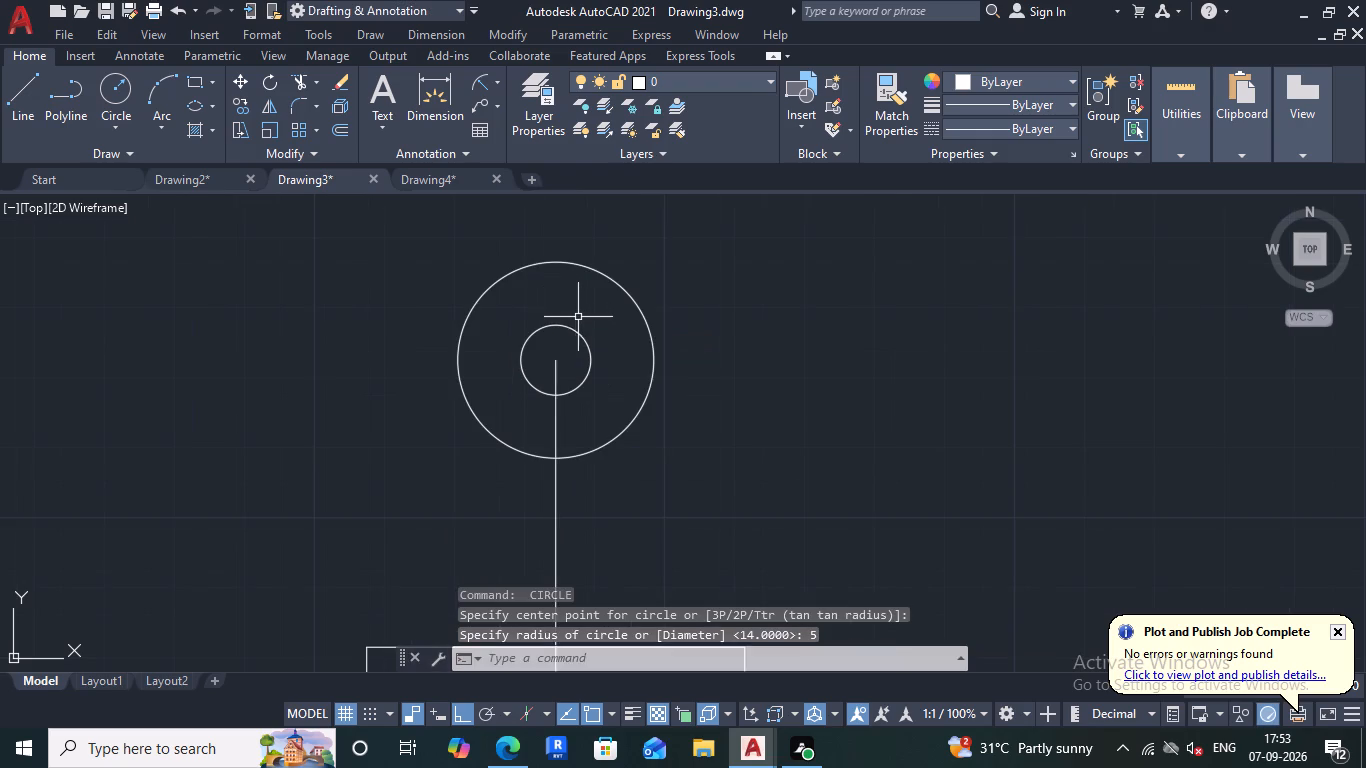
pyautogui.scroll(-3, 580, 322)
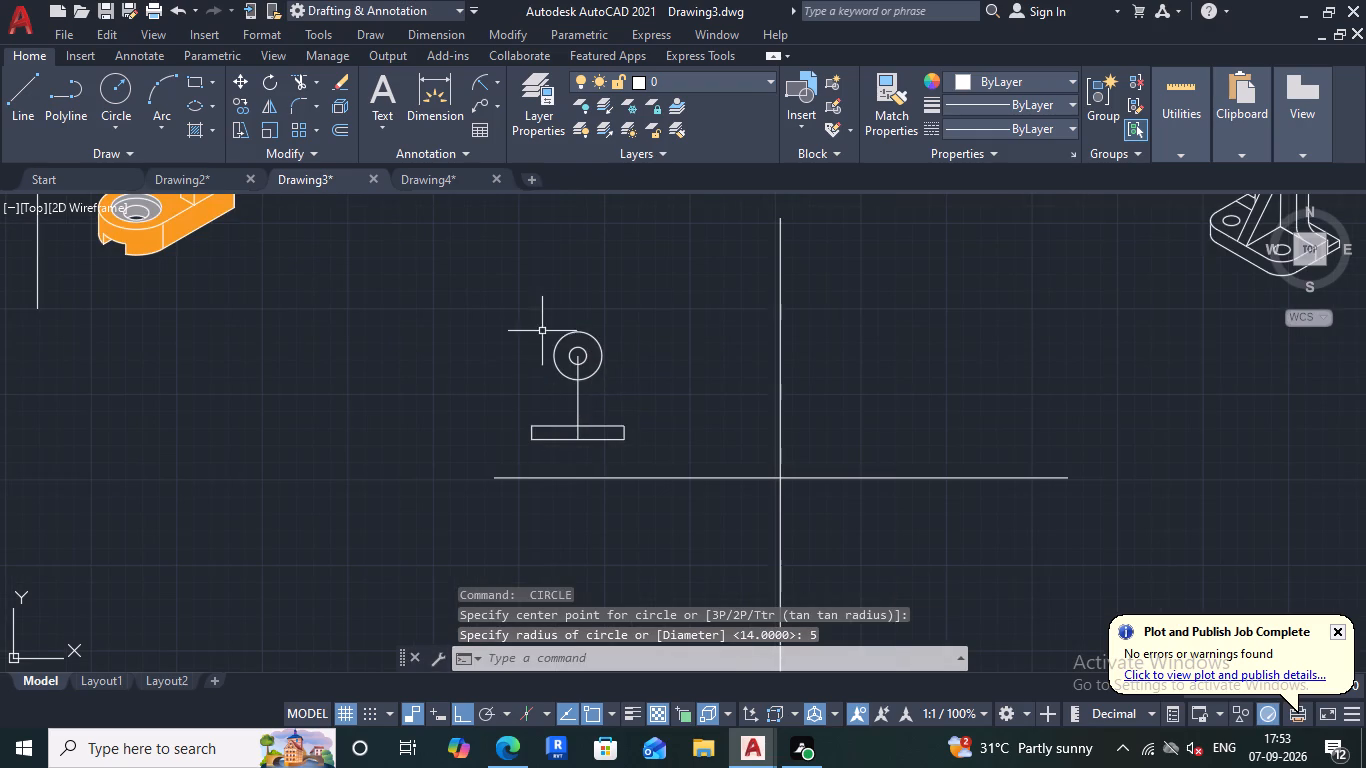
pyautogui.click(22, 88)
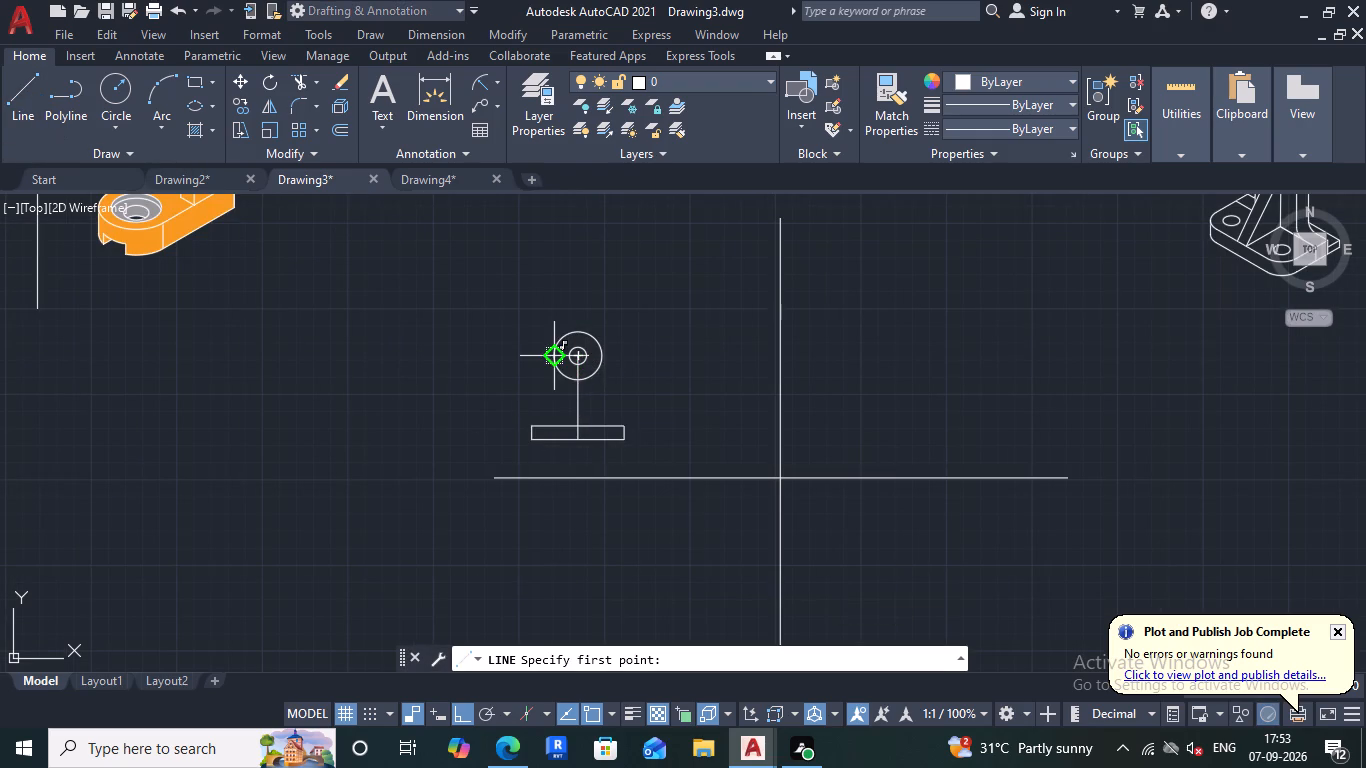
pyautogui.scroll(2, 555, 361)
pyautogui.click(544, 352)
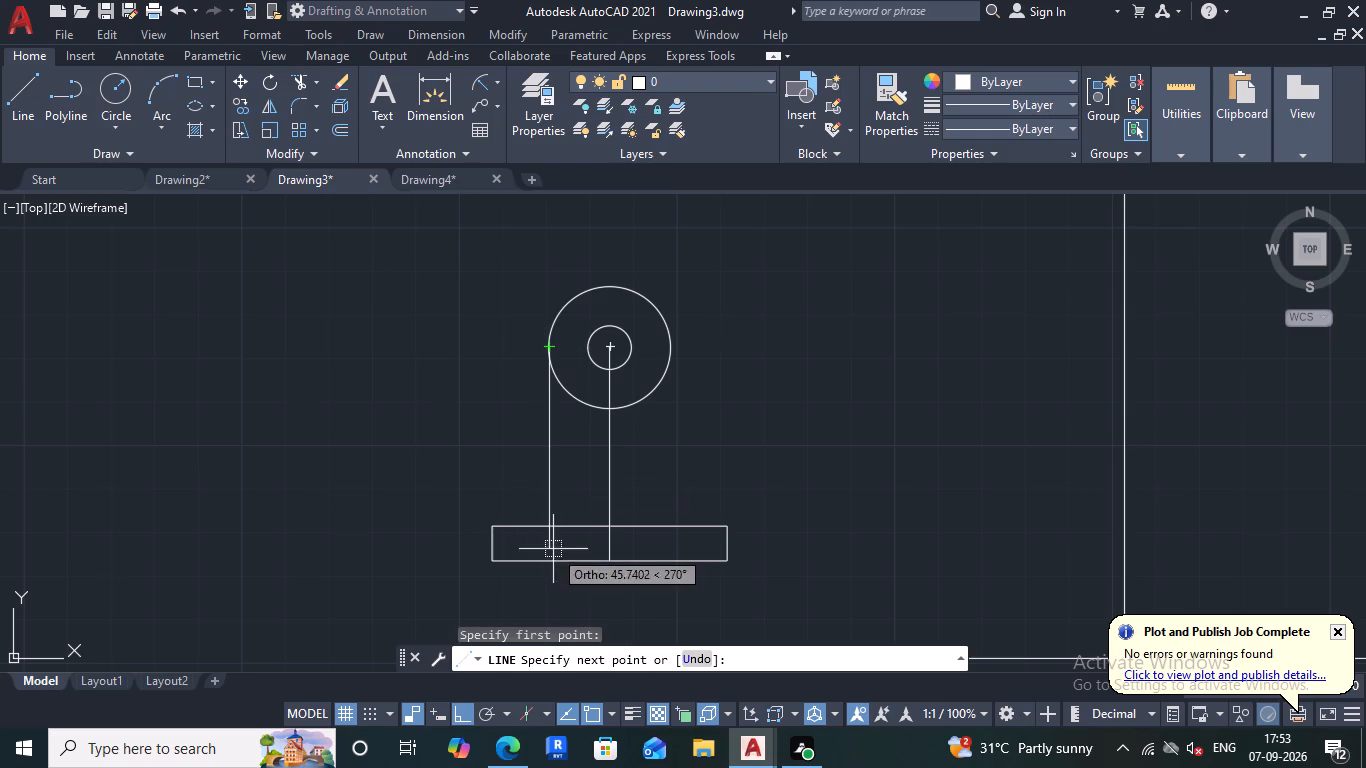
pyautogui.scroll(3, 548, 524)
pyautogui.click(549, 561)
pyautogui.press('Escape')
pyautogui.scroll(-3, 621, 478)
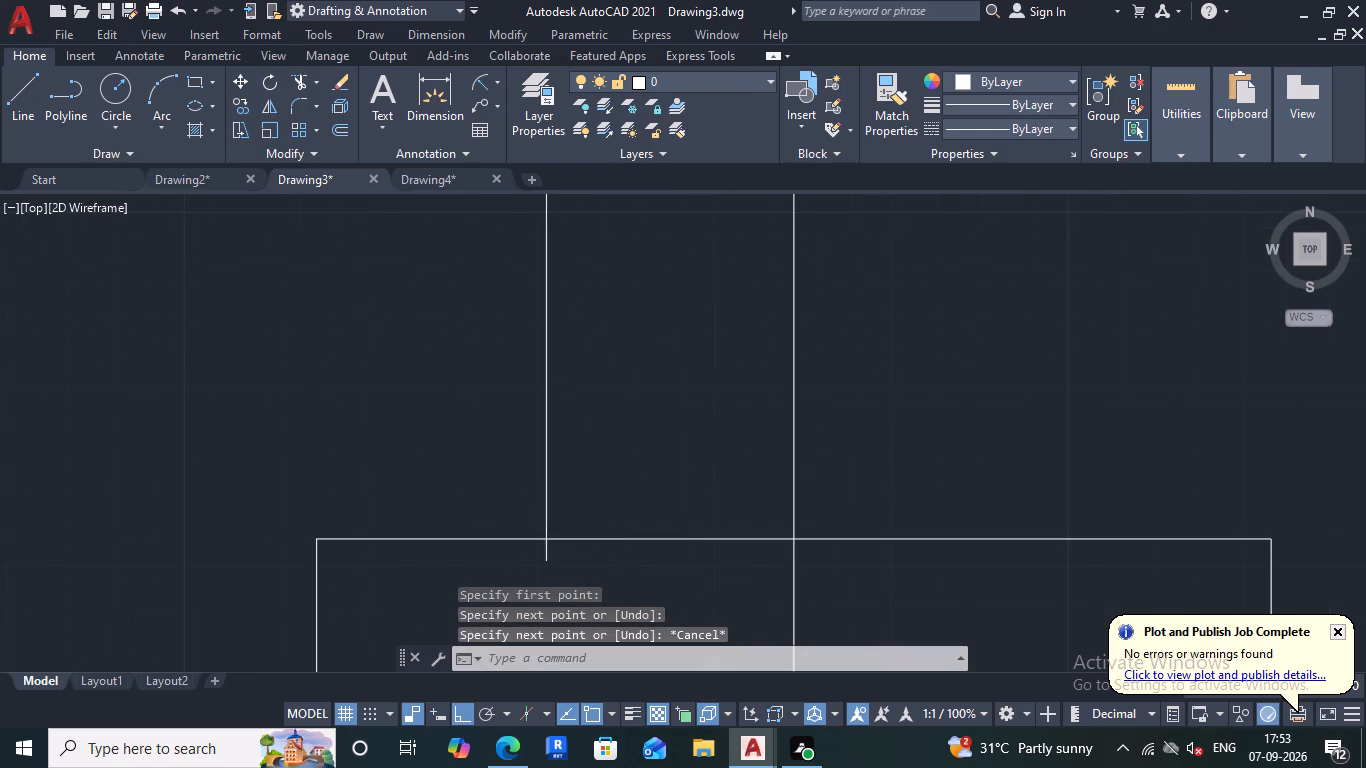
pyautogui.press('space')
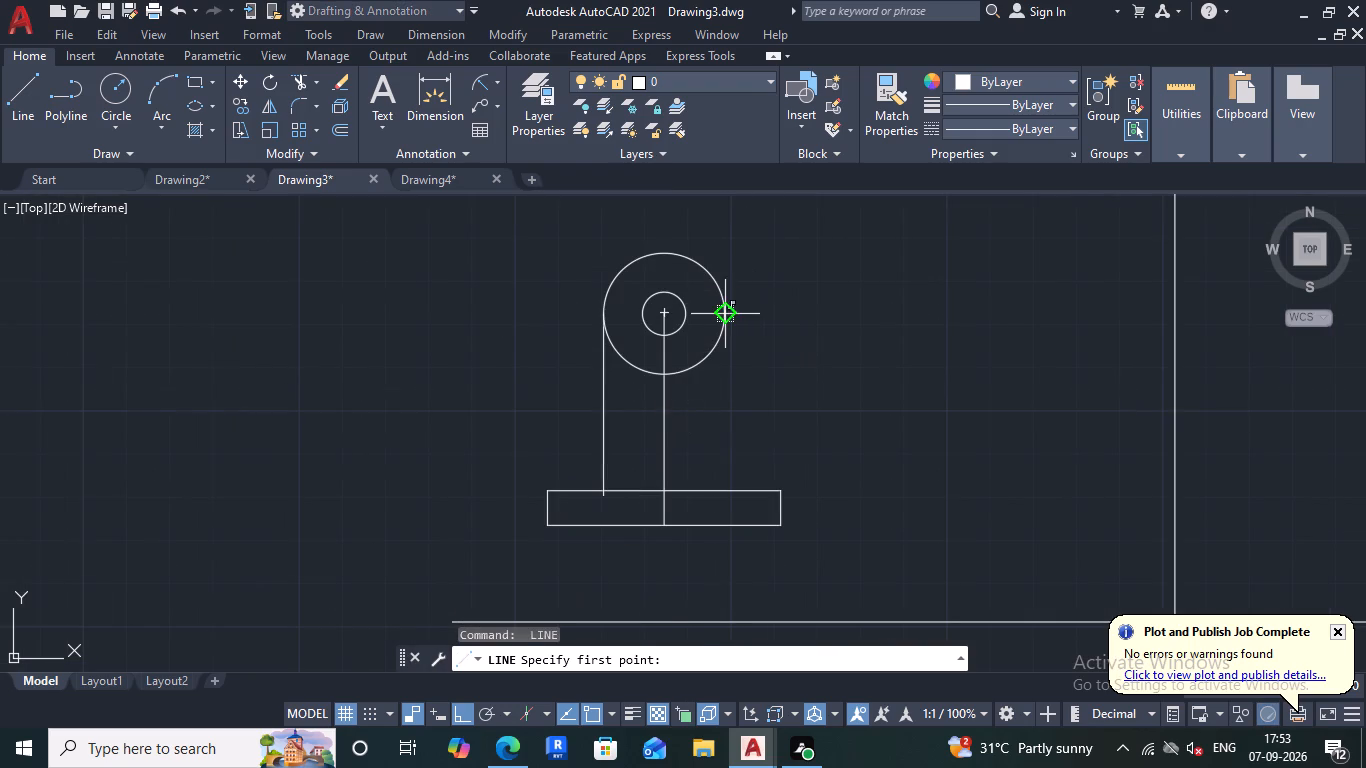
pyautogui.click(722, 315)
pyautogui.click(721, 504)
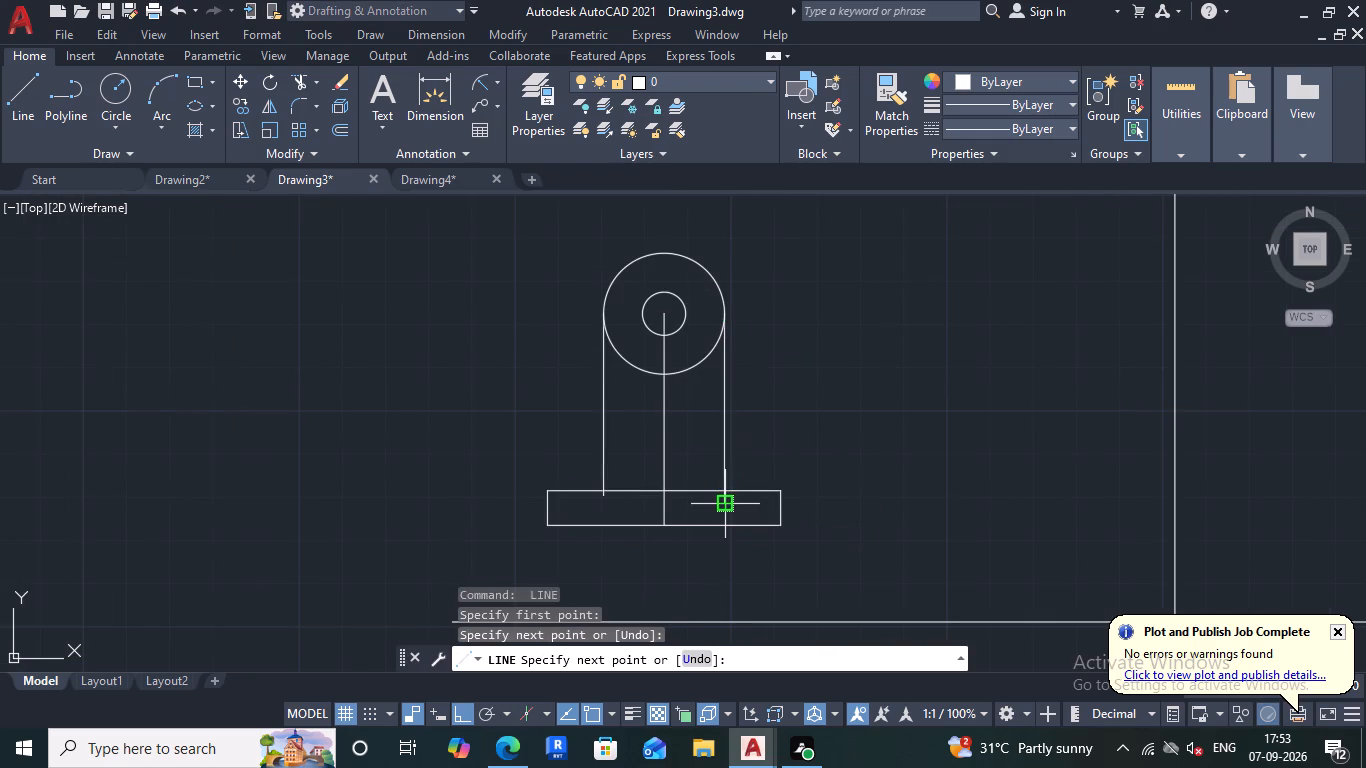
pyautogui.press('Escape')
# Trim the ends of the two side lines that extend below the base rectangle's top edge.
pyautogui.click(299, 84)
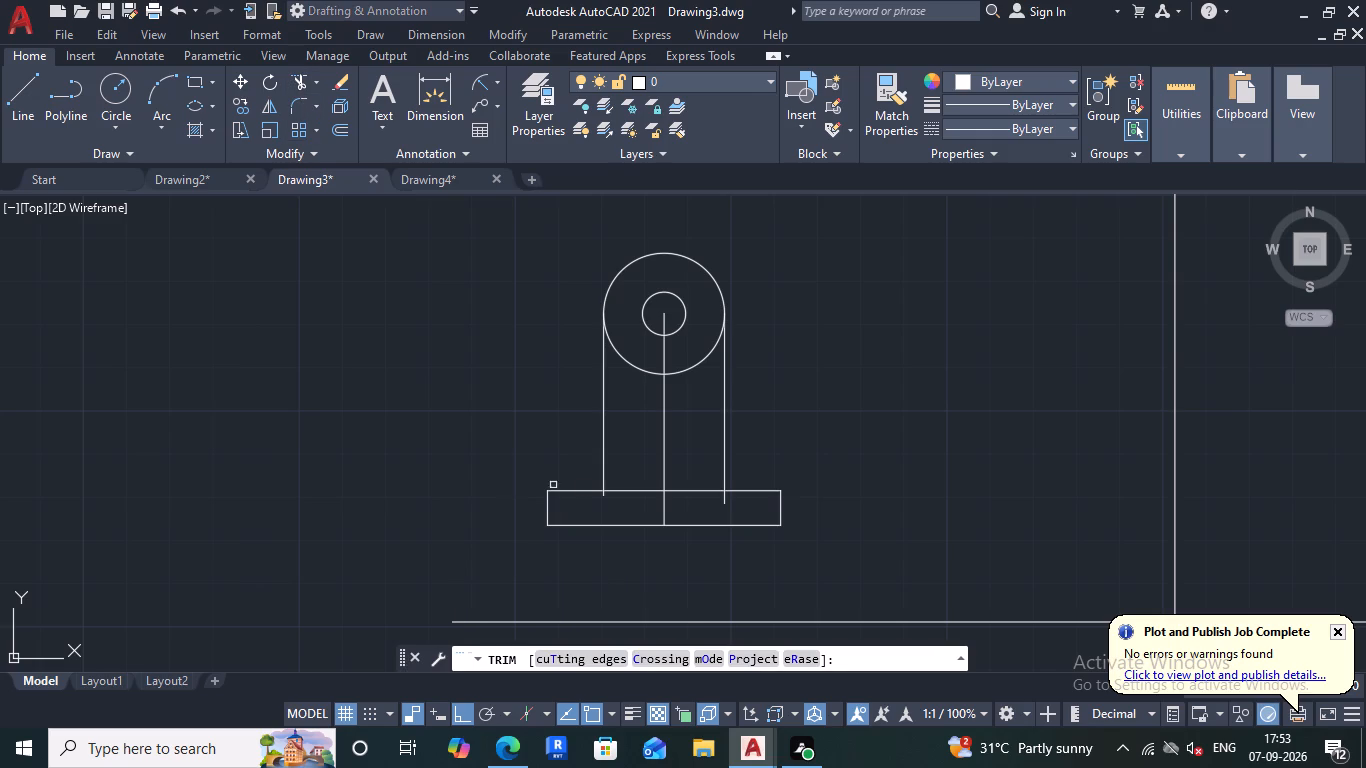
pyautogui.scroll(3, 597, 515)
pyautogui.click(598, 448)
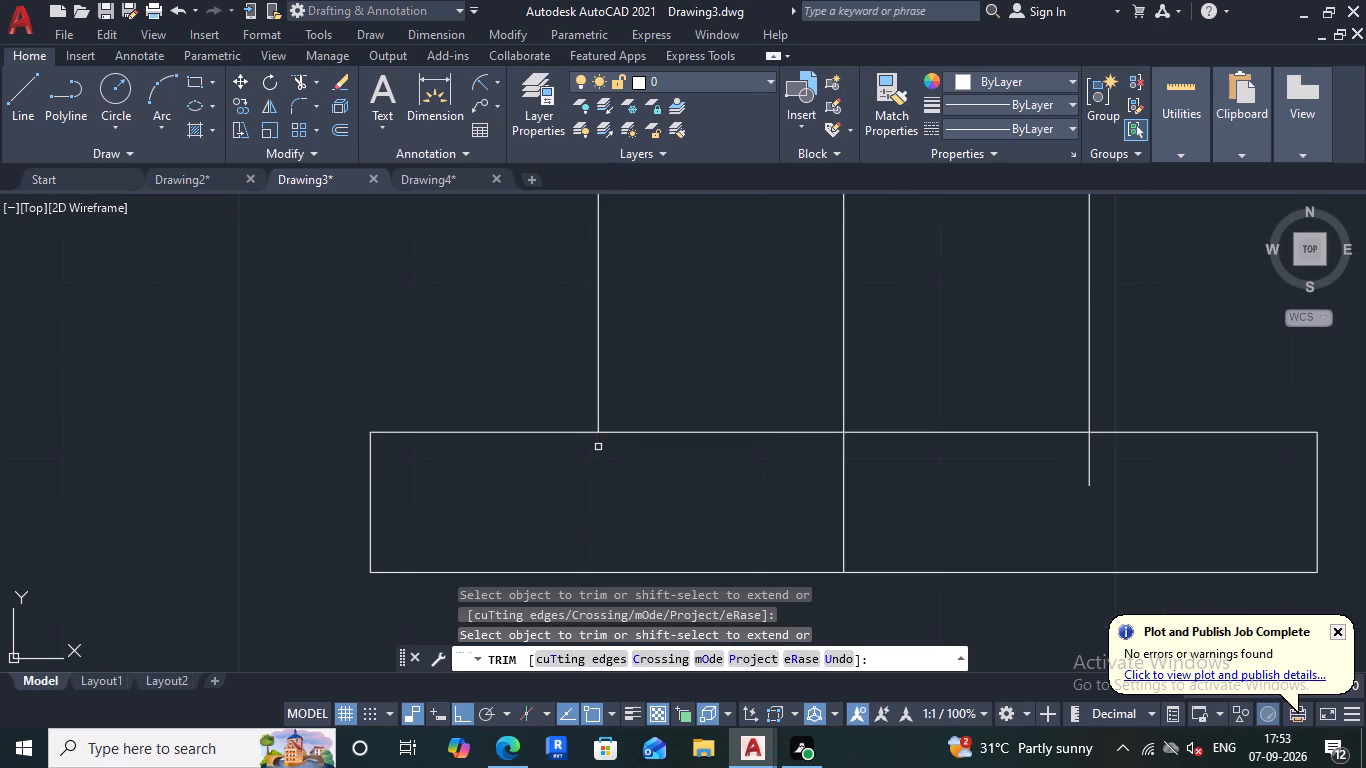
pyautogui.click(1088, 472)
# Trim away the lower half of the radius 14 circle between the two vertical side lines.
pyautogui.scroll(-5, 1096, 487)
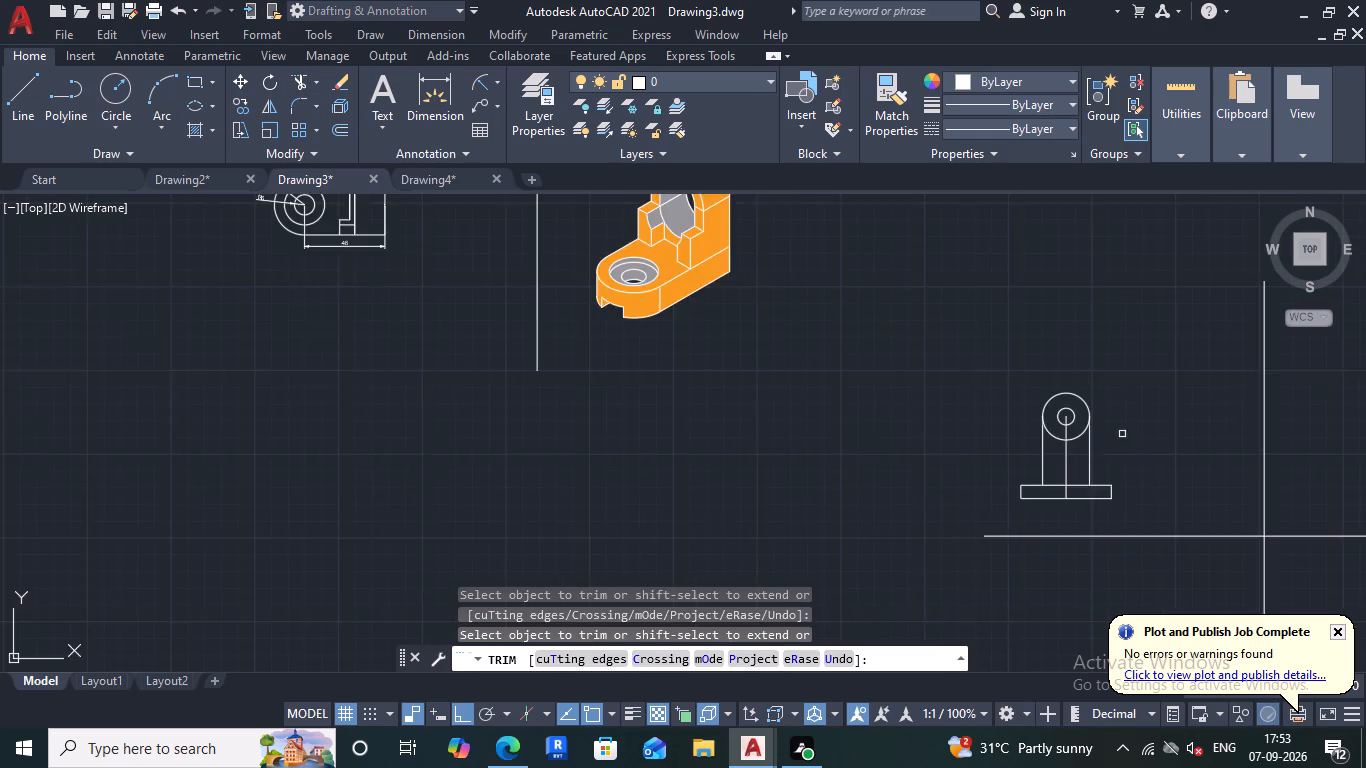
pyautogui.scroll(3, 1133, 460)
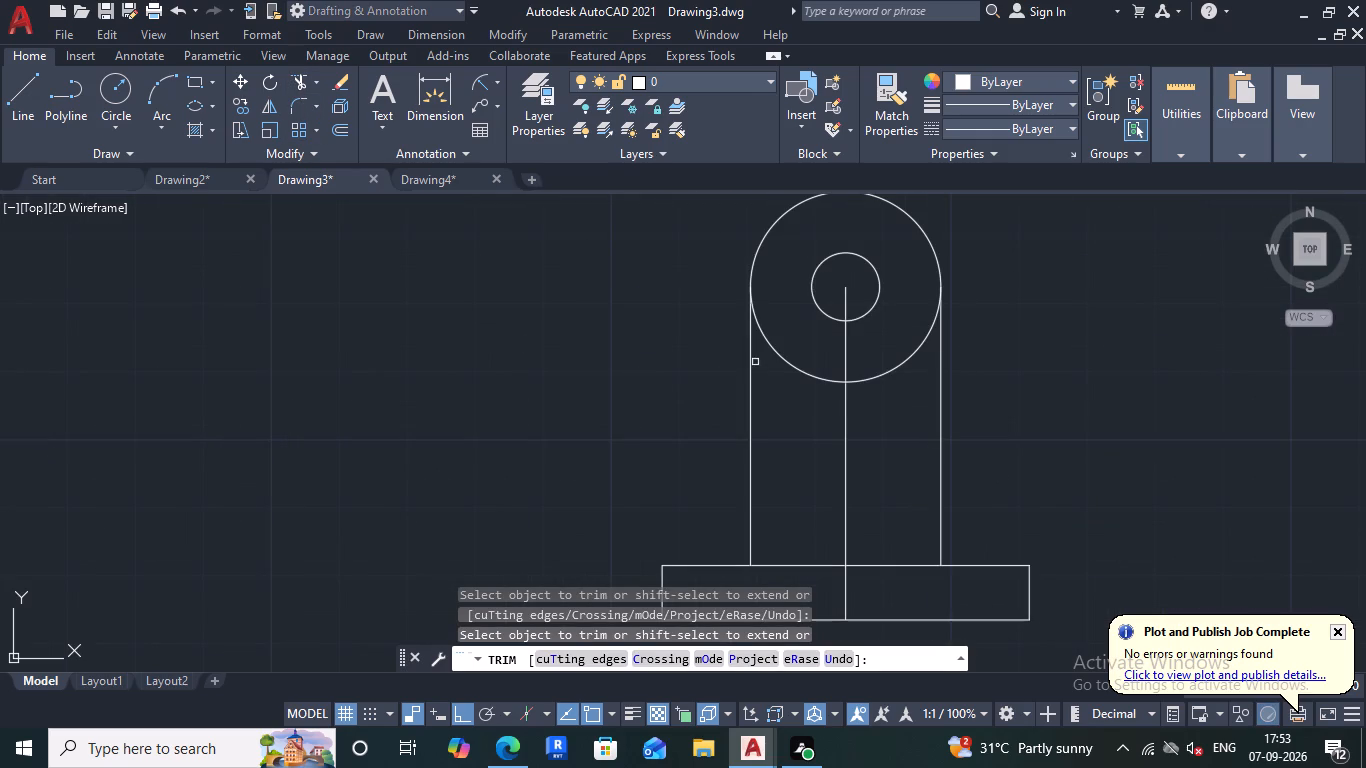
pyautogui.scroll(1, 772, 358)
pyautogui.moveTo(802, 329); pyautogui.dragTo(806, 448)
pyautogui.moveTo(936, 346); pyautogui.dragTo(943, 449)
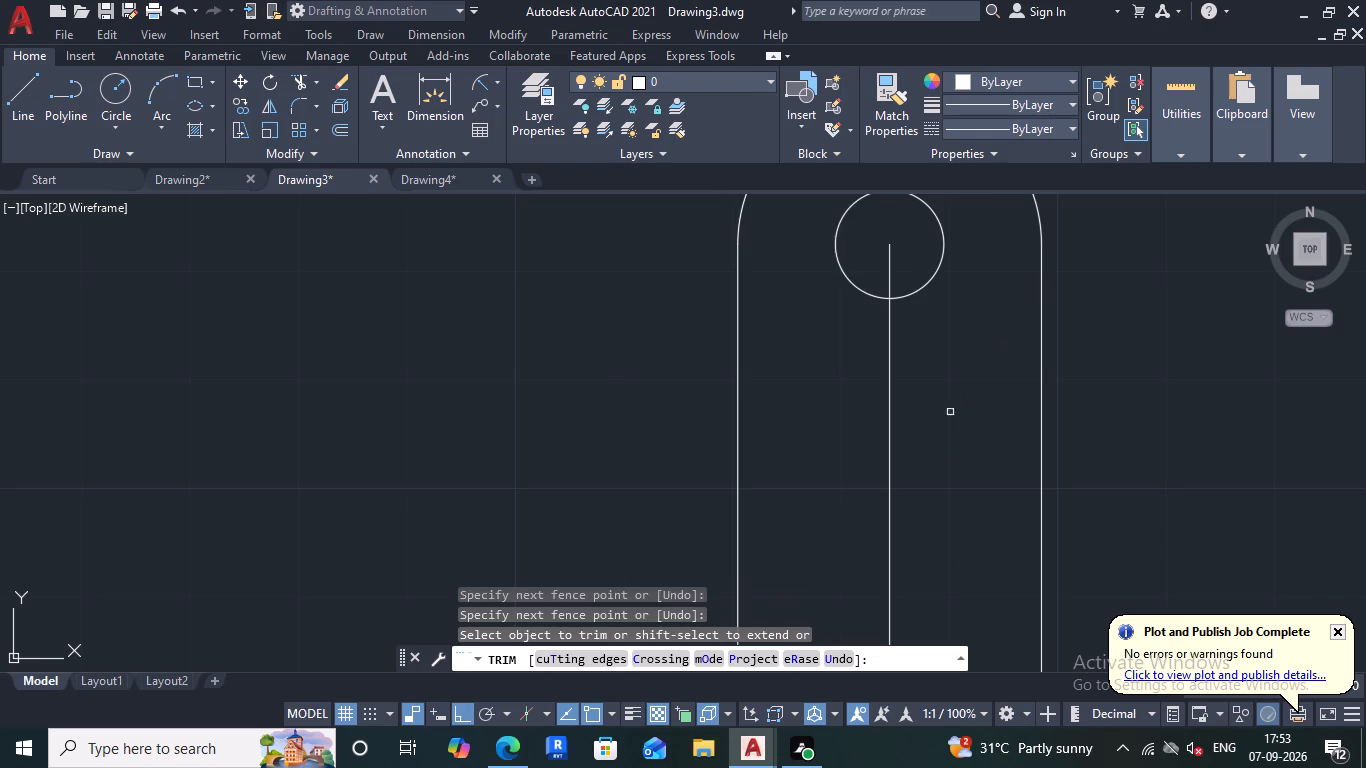
# Set the current linetype to CENTER2.
pyautogui.scroll(-2, 950, 396)
pyautogui.scroll(1, 882, 356)
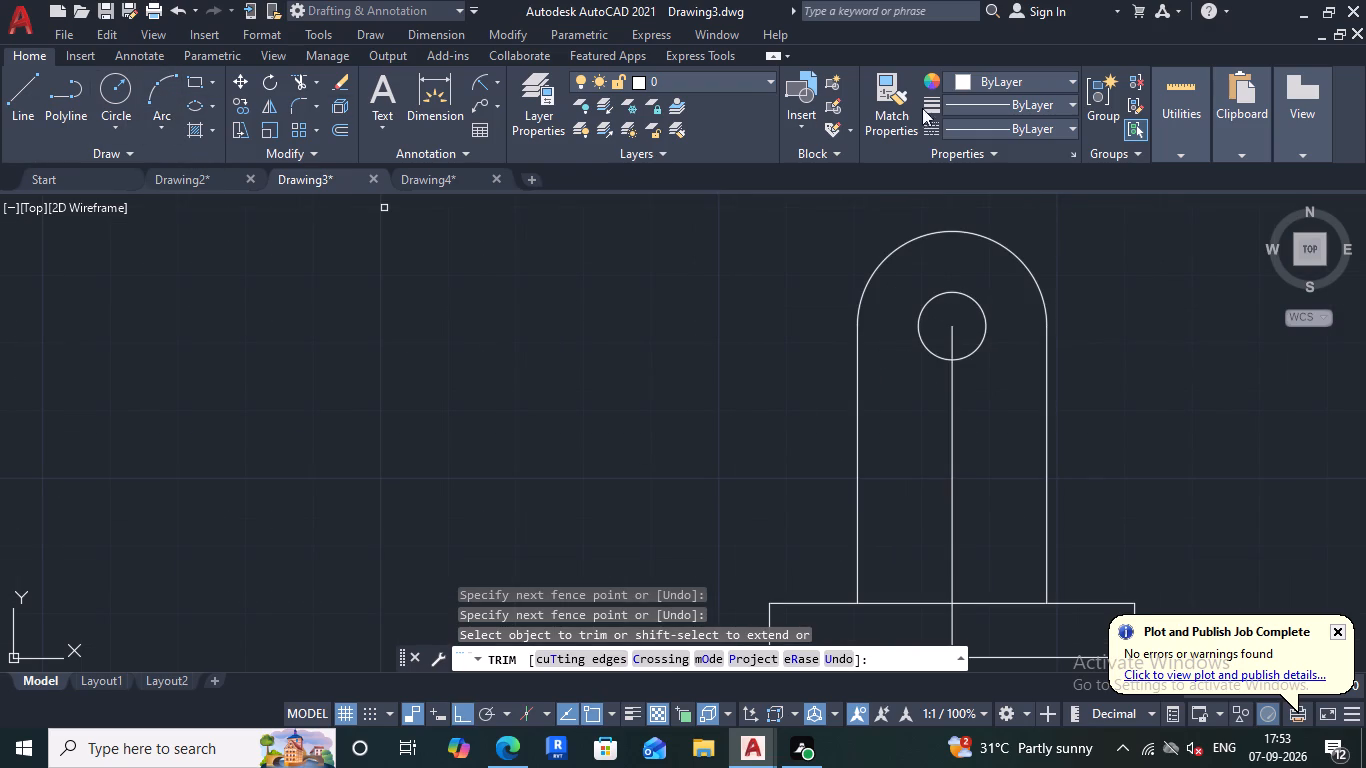
pyautogui.click(1070, 129)
pyautogui.click(1051, 212)
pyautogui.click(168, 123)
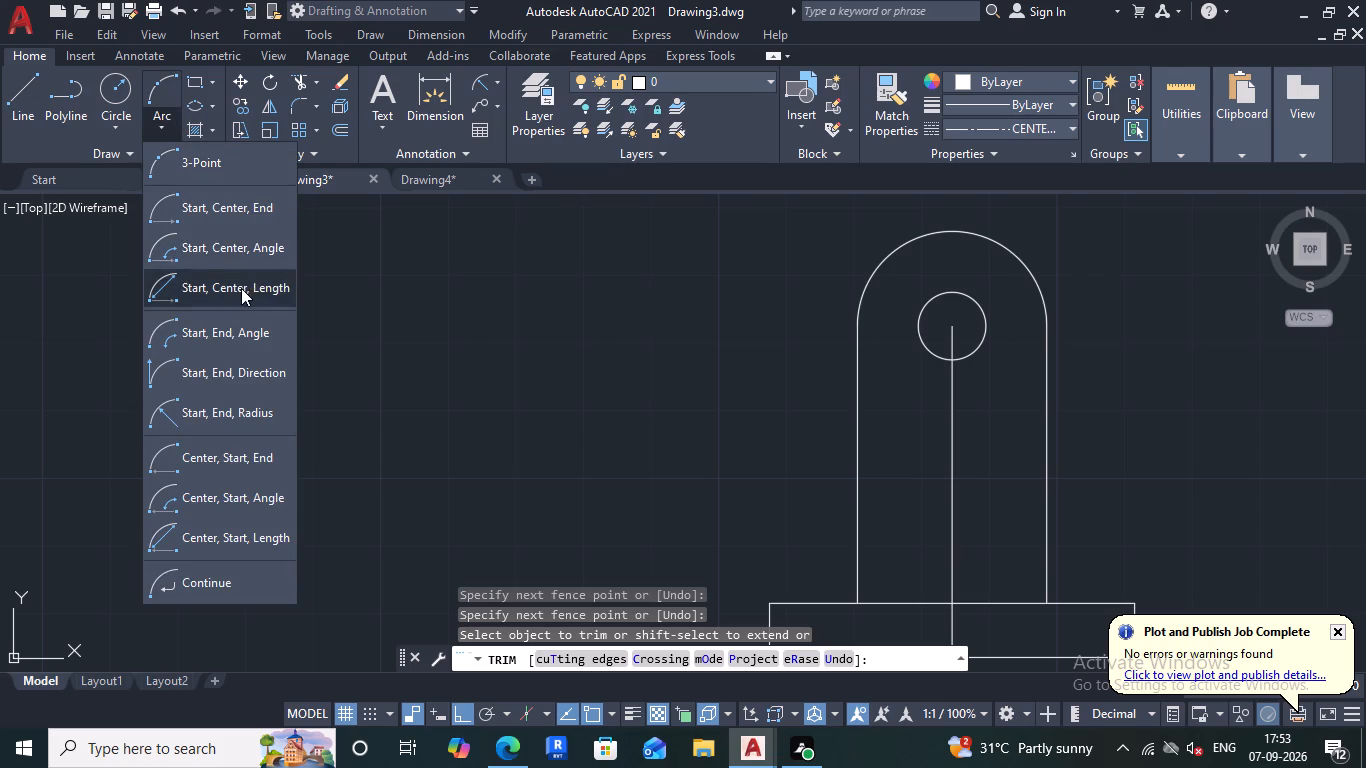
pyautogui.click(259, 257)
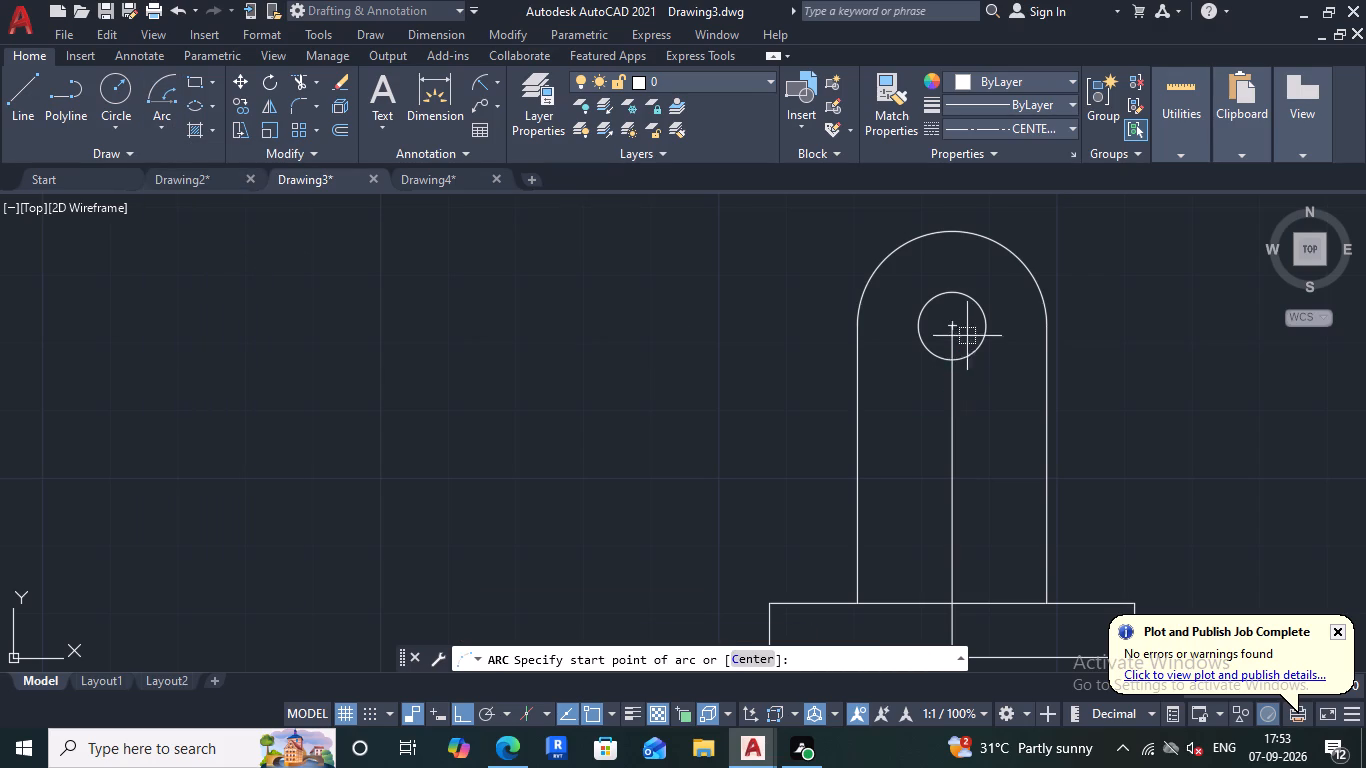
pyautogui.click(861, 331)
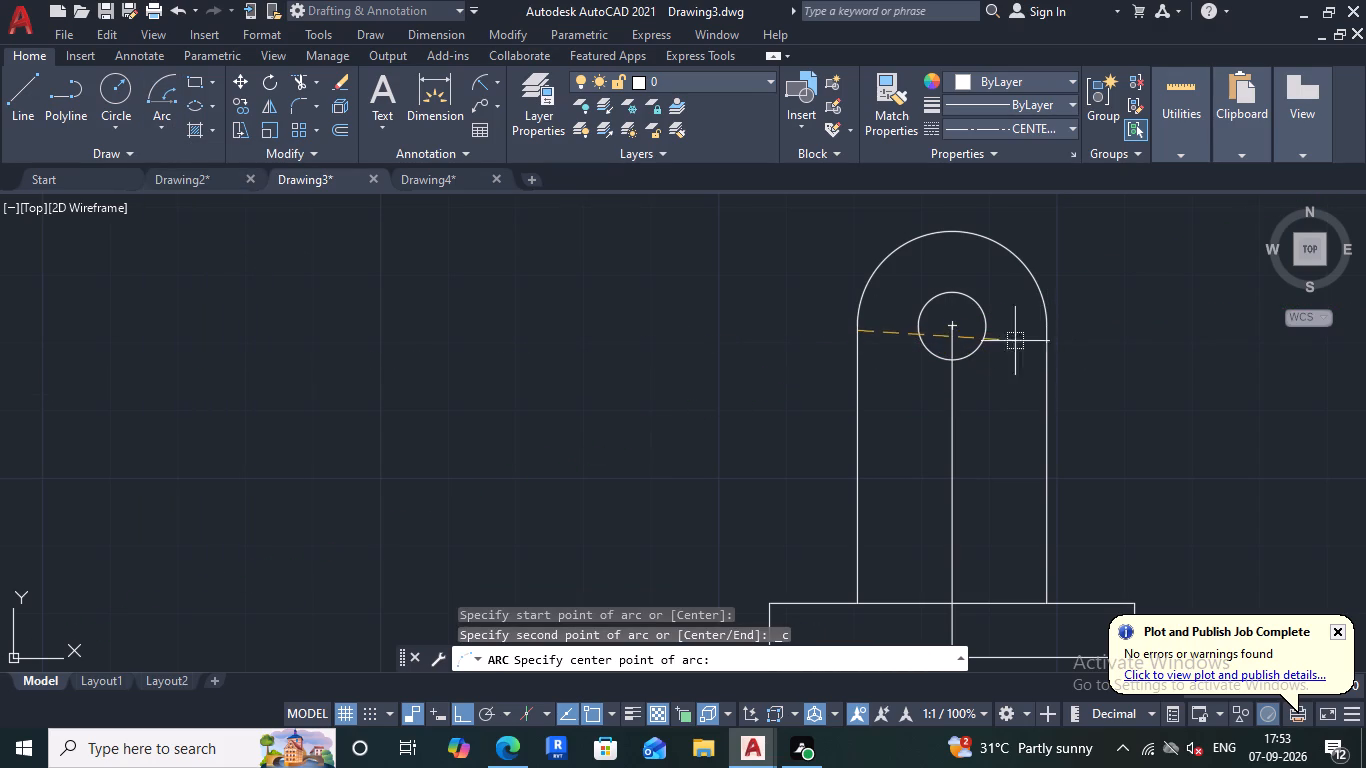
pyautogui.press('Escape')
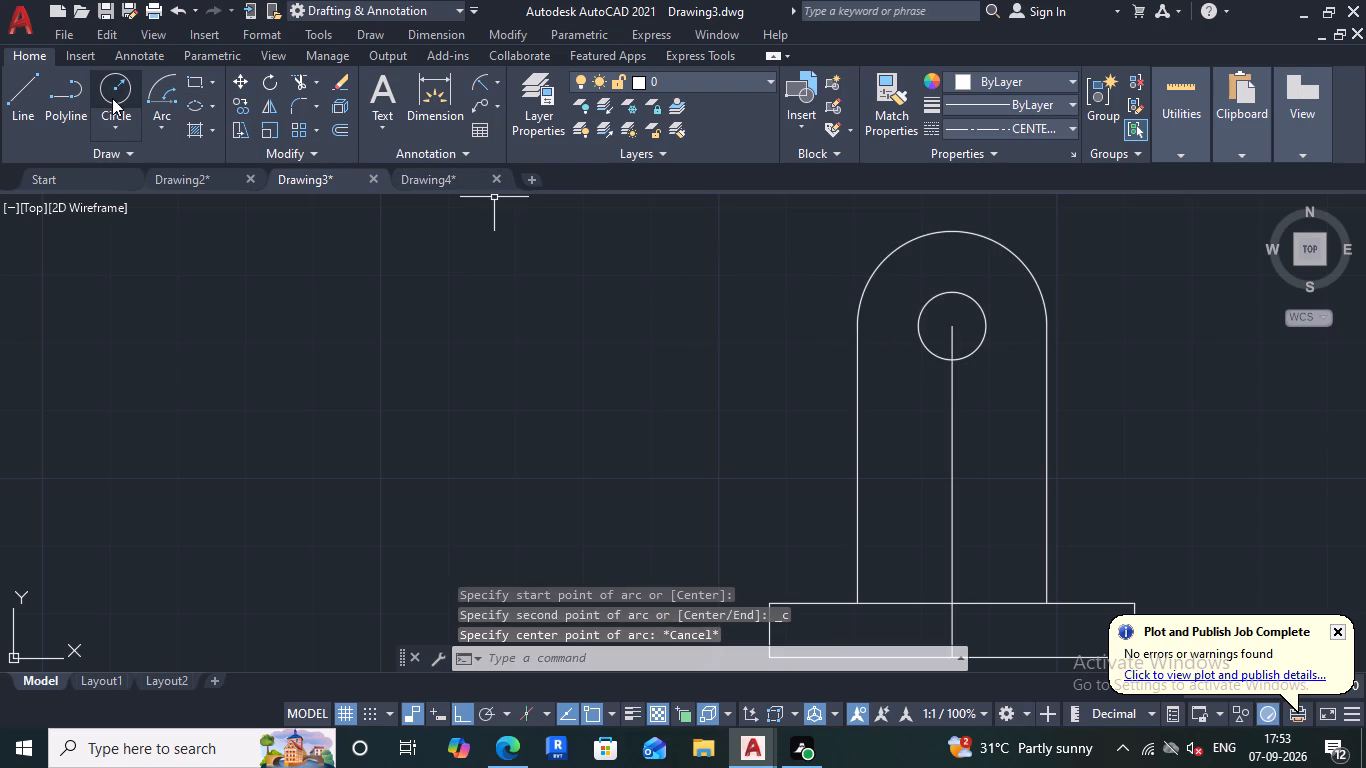
# Draw a lower Start, End, Radius arc of radius 14 from the left side line's upper end to the right side line's upper end.
pyautogui.click(164, 126)
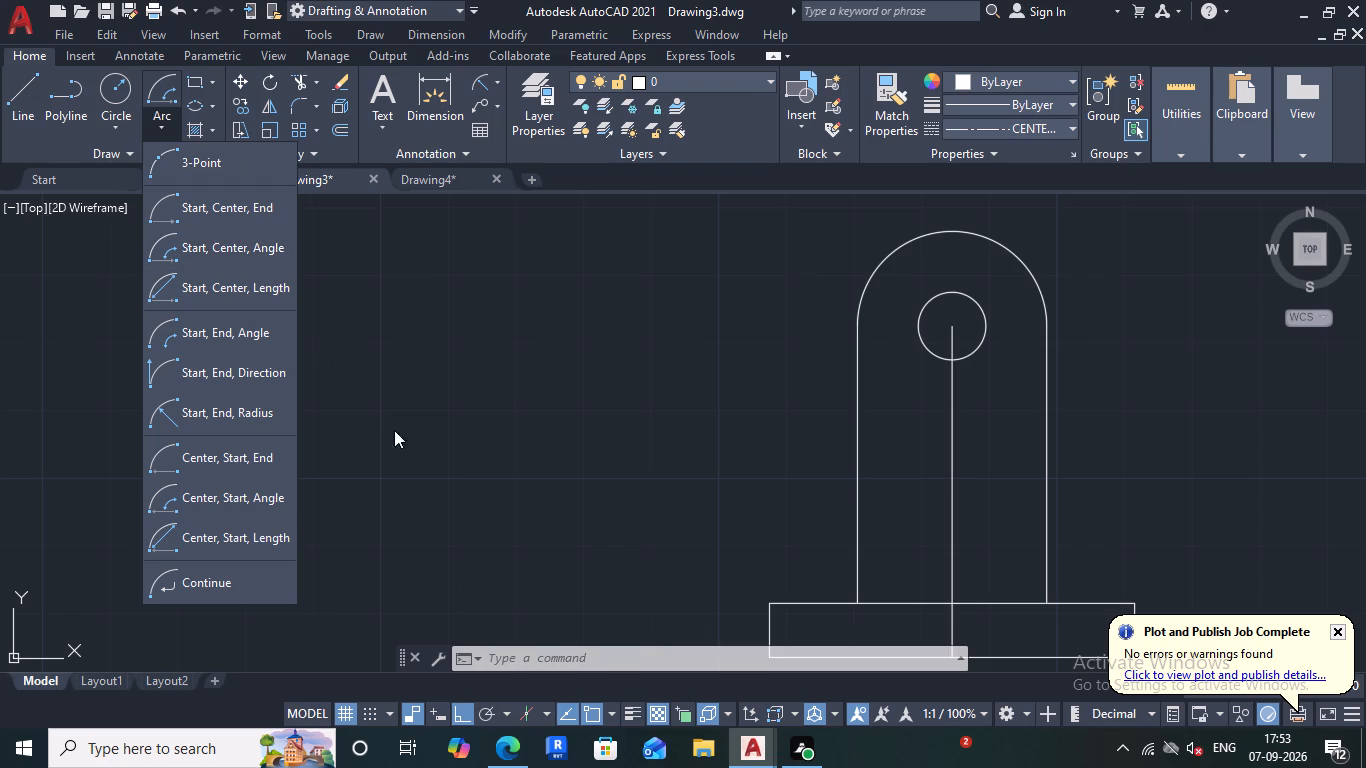
pyautogui.click(230, 414)
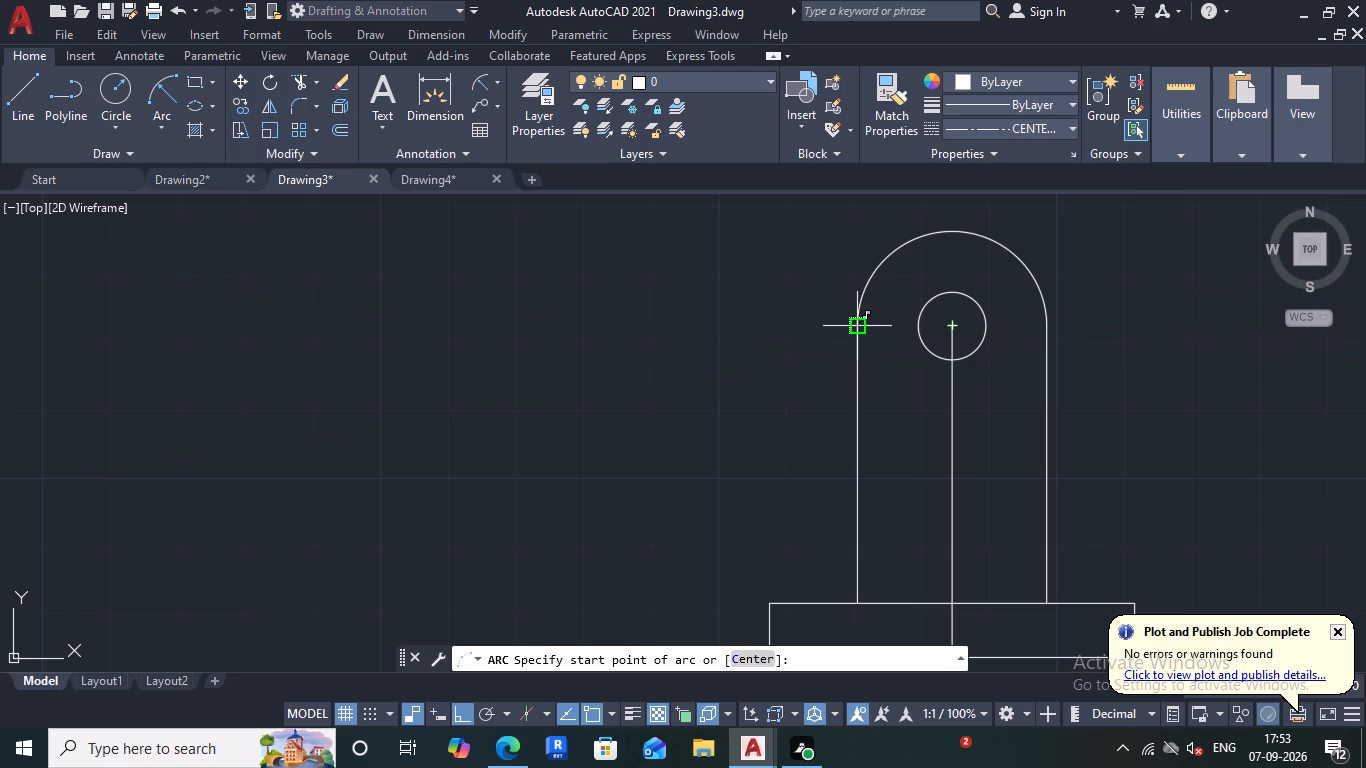
pyautogui.scroll(2, 870, 323)
pyautogui.scroll(-1, 870, 323)
pyautogui.scroll(1, 870, 323)
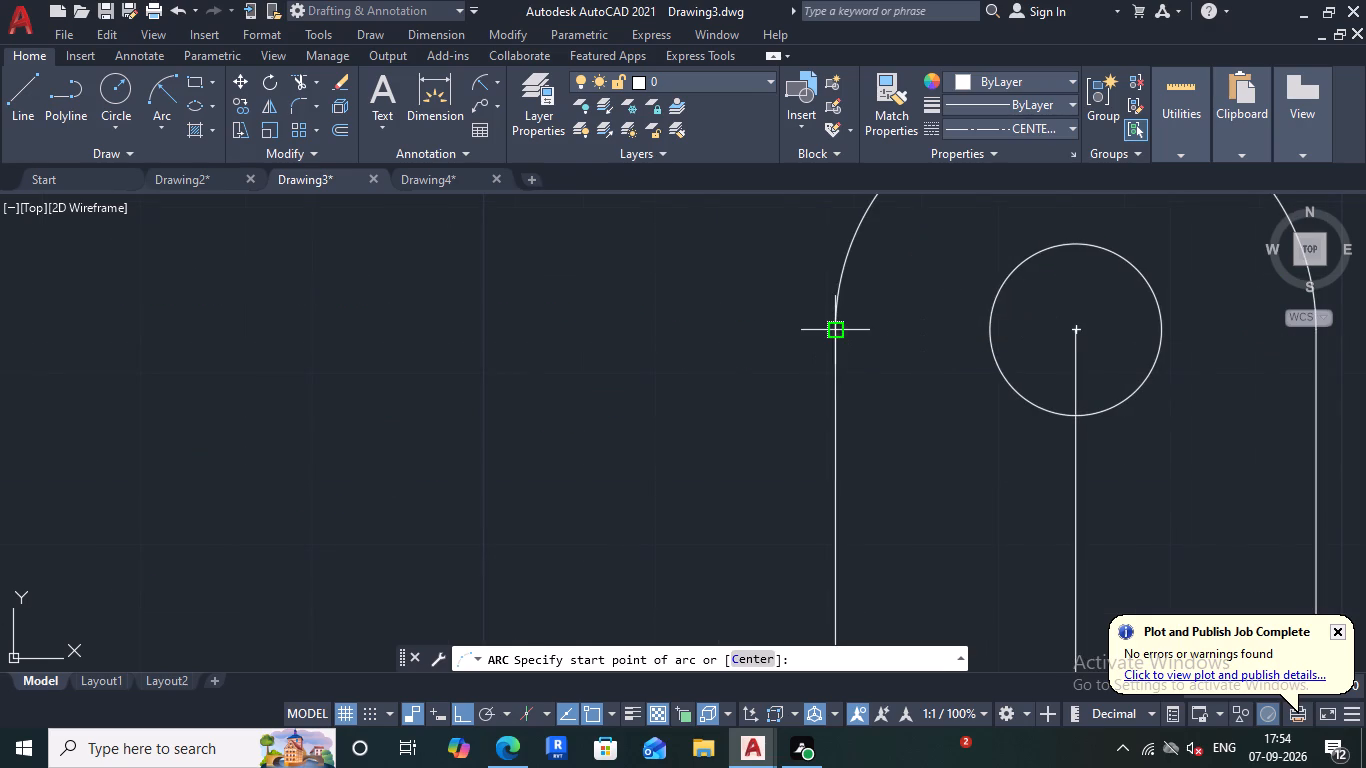
pyautogui.click(838, 333)
pyautogui.moveTo(1155, 323); pyautogui.dragTo(1095, 340, button='middle')
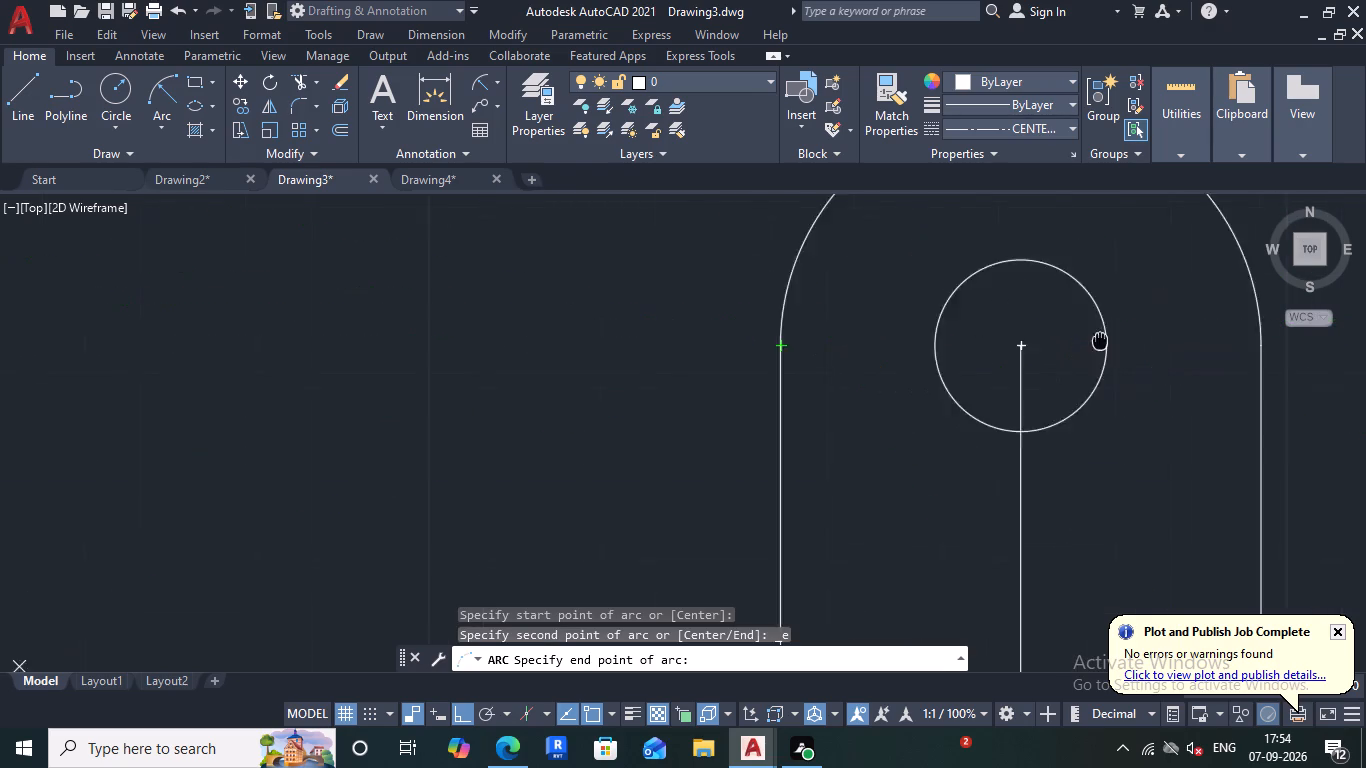
pyautogui.moveTo(1095, 340); pyautogui.dragTo(809, 373, button='middle')
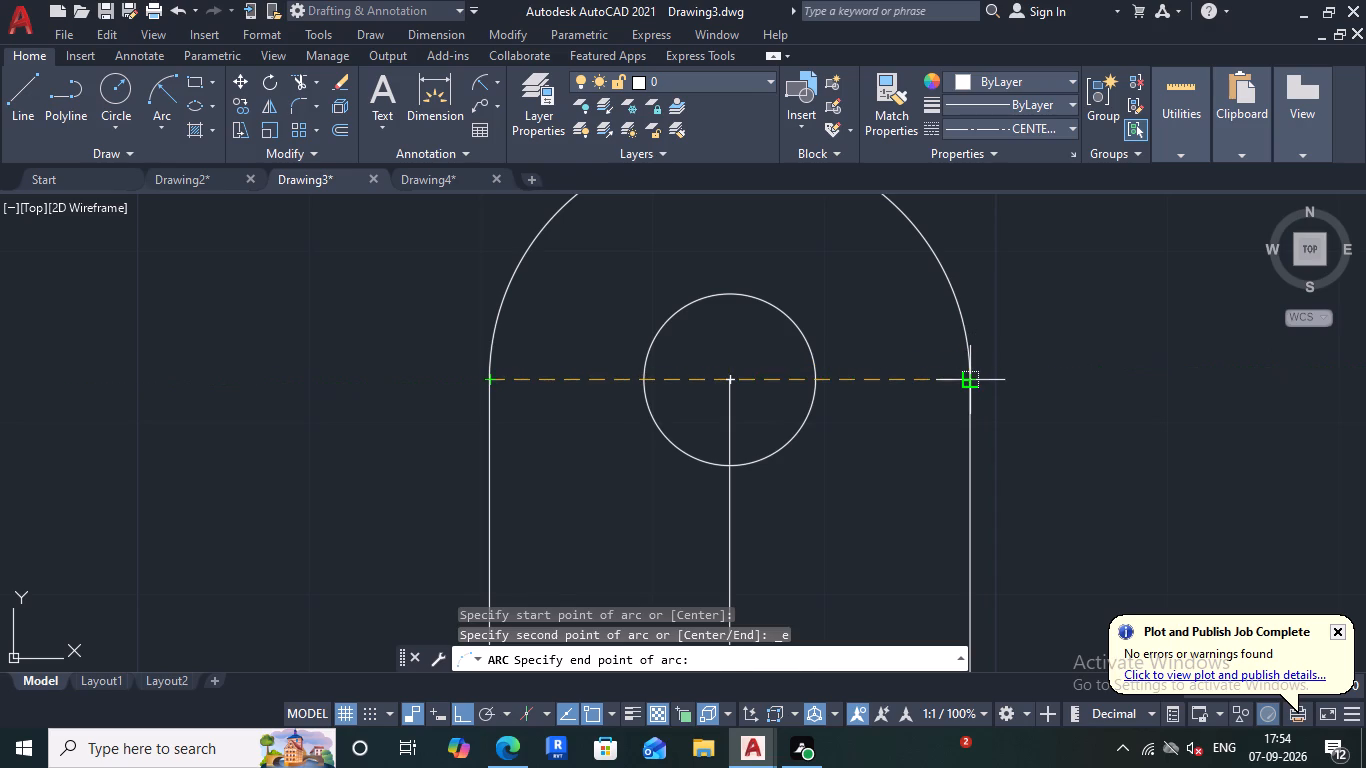
pyautogui.click(974, 382)
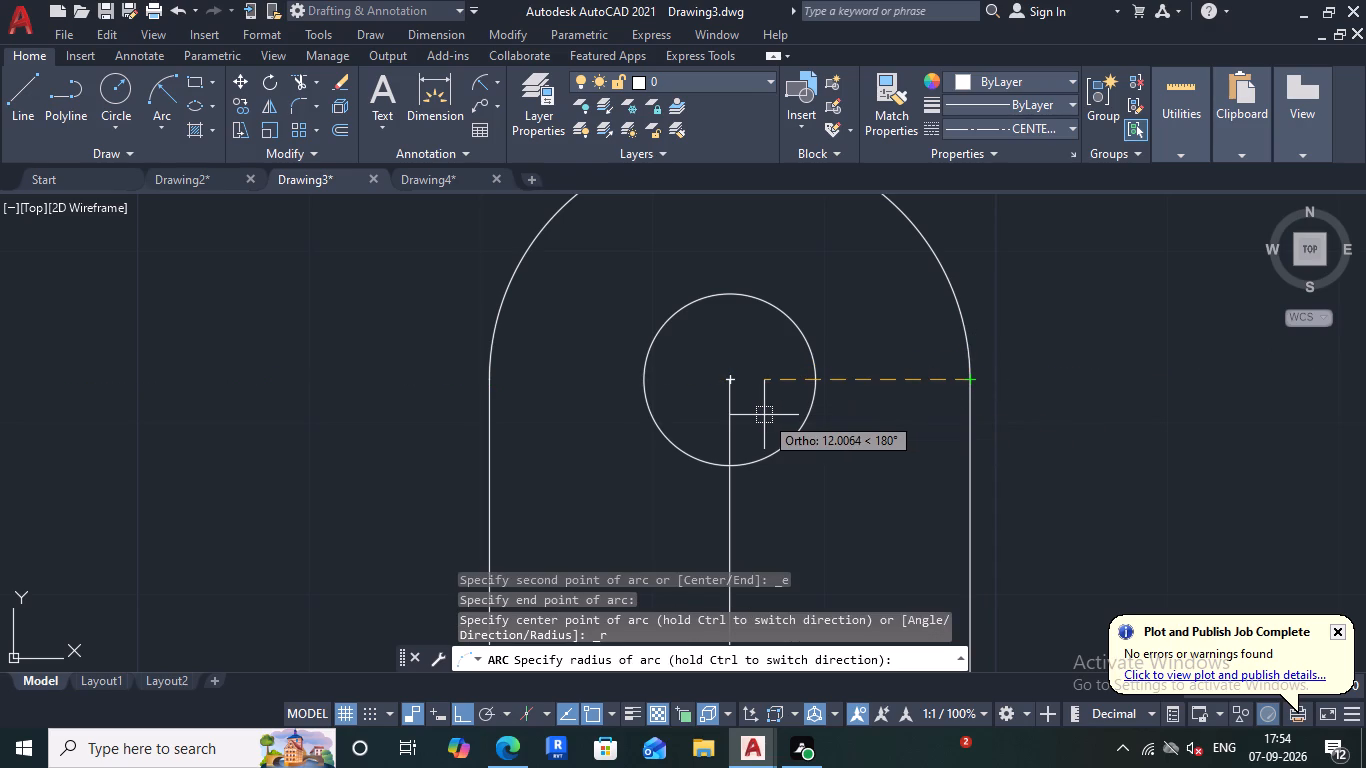
pyautogui.write('14')
pyautogui.press('Return')
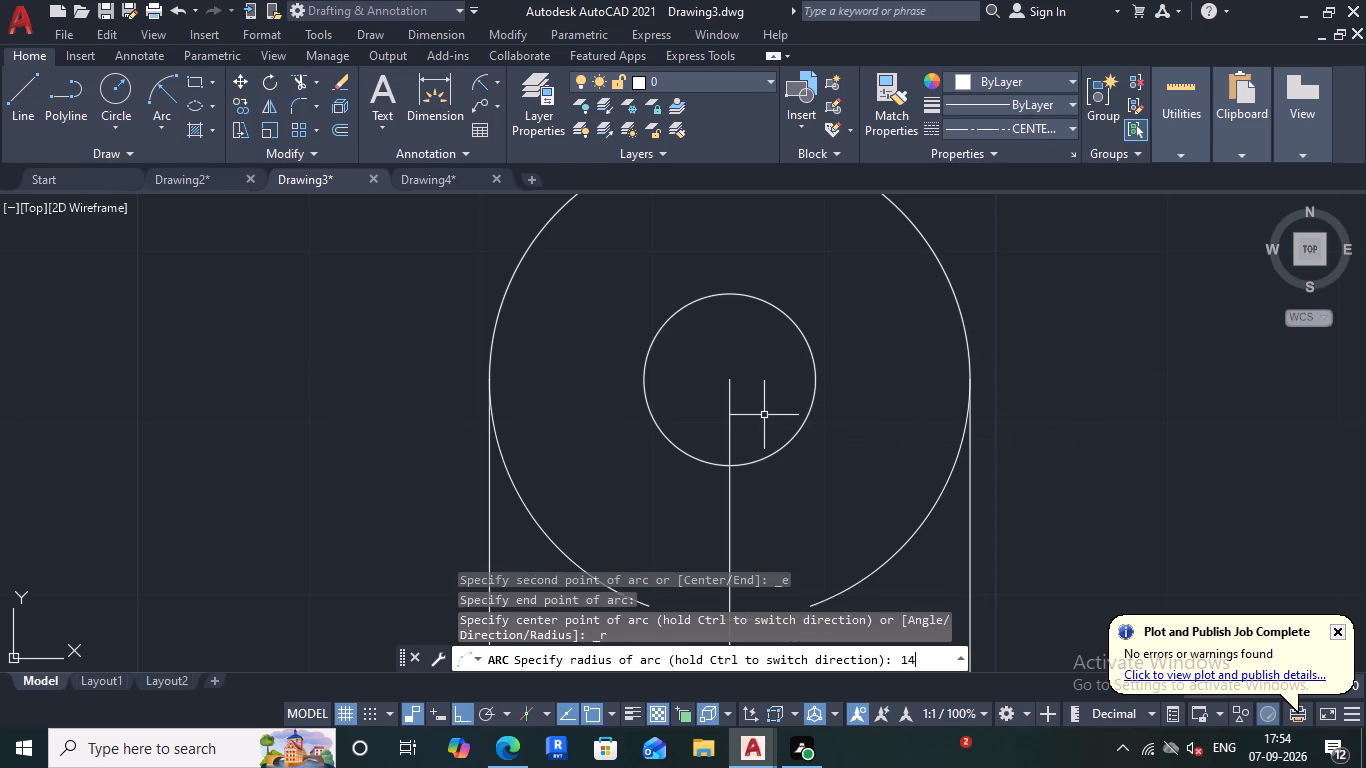
# Set the linetype scale of the lower CENTER2 arc to 0.3.
pyautogui.scroll(-3, 789, 399)
pyautogui.scroll(2, 784, 435)
pyautogui.click(879, 456)
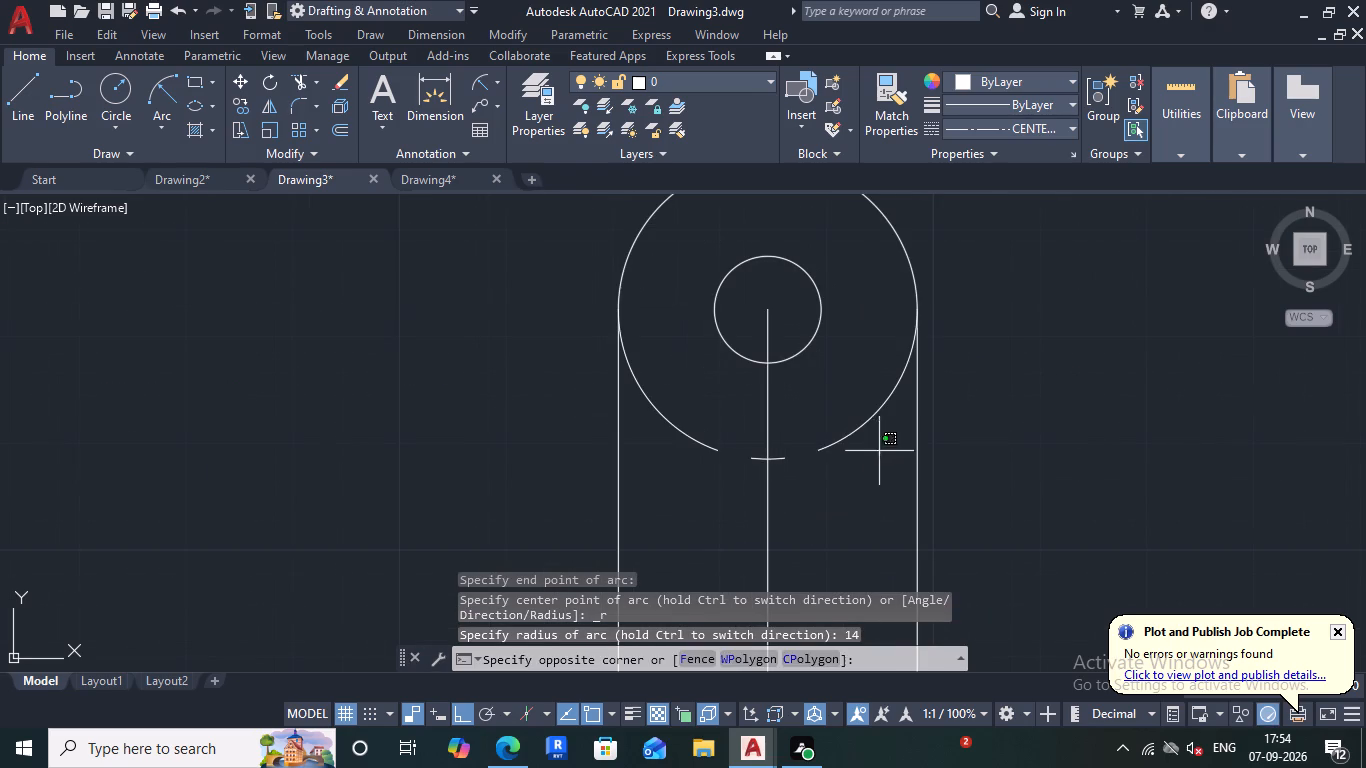
pyautogui.click(820, 410)
pyautogui.hotkey('ctrl', '1')
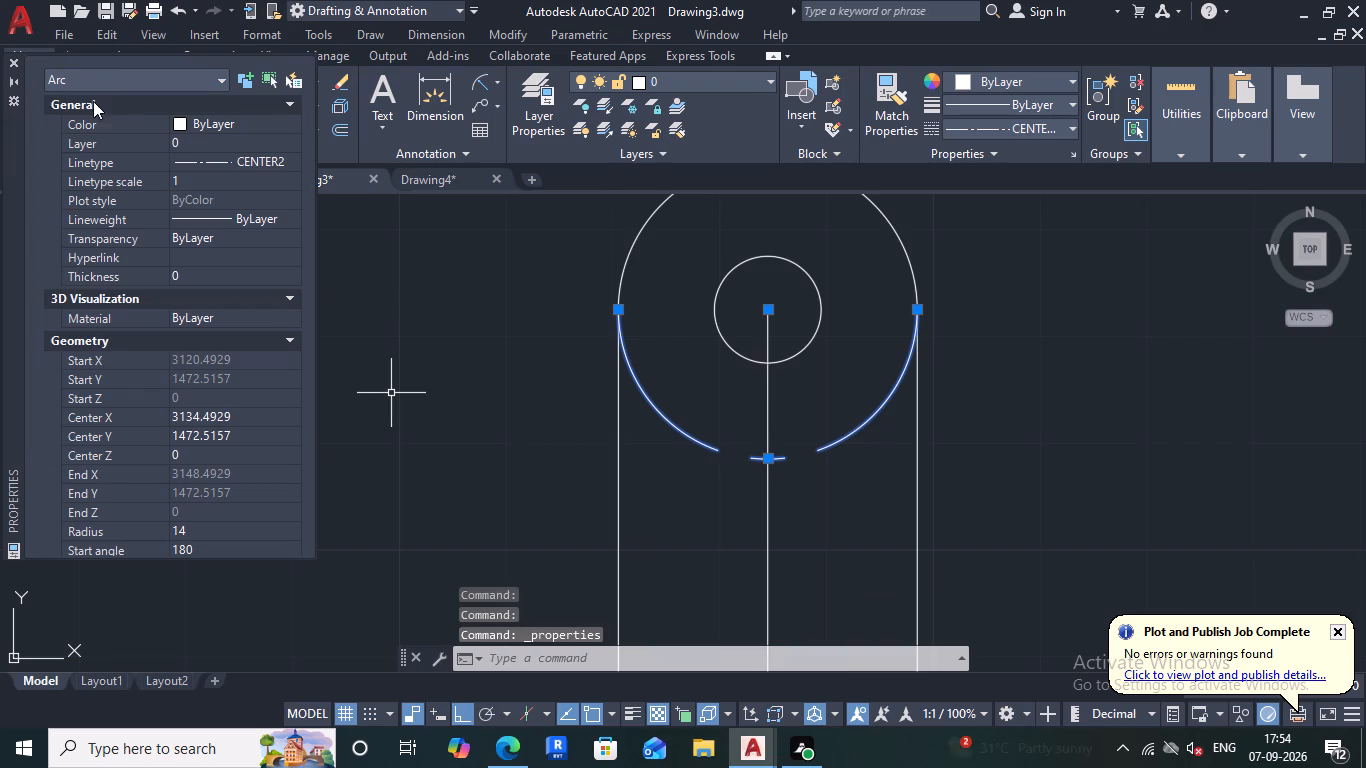
pyautogui.click(249, 174)
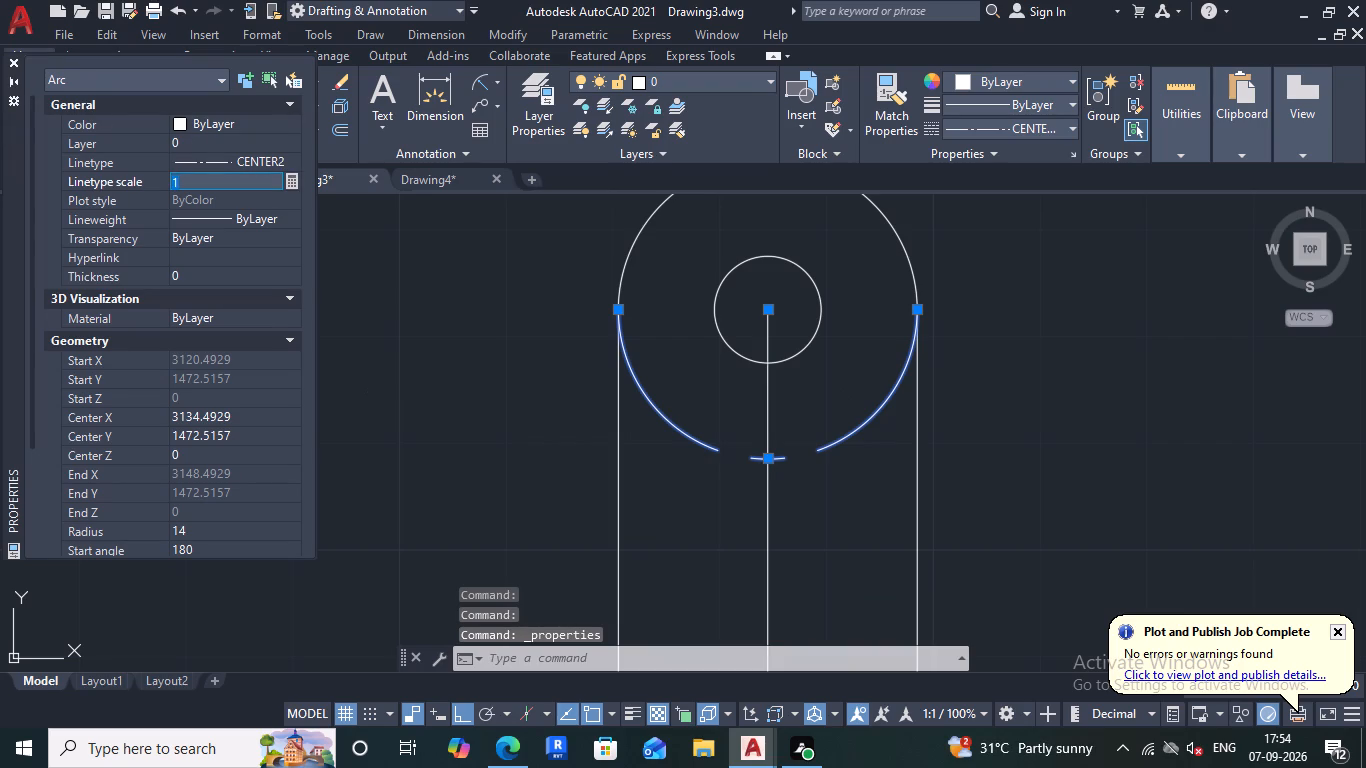
pyautogui.write('0.3')
pyautogui.press('Return')
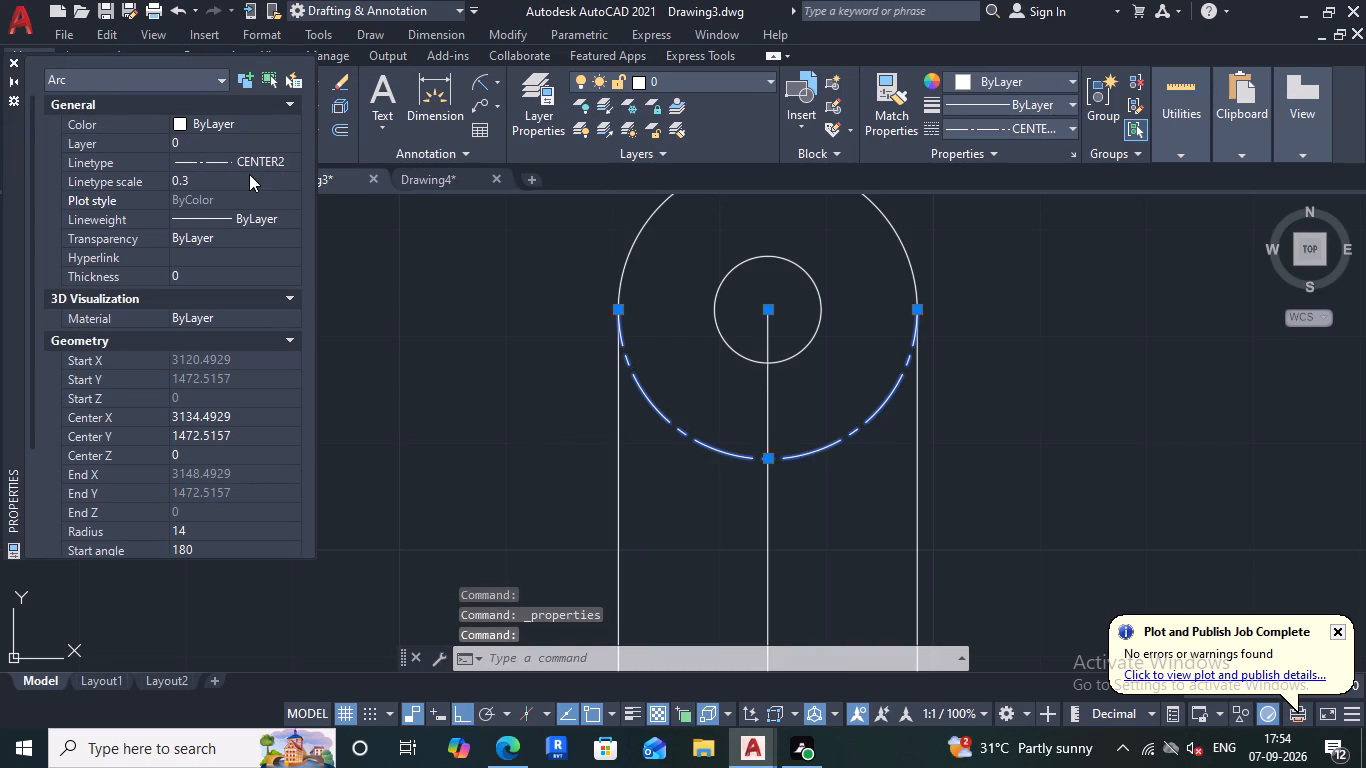
pyautogui.click(13, 65)
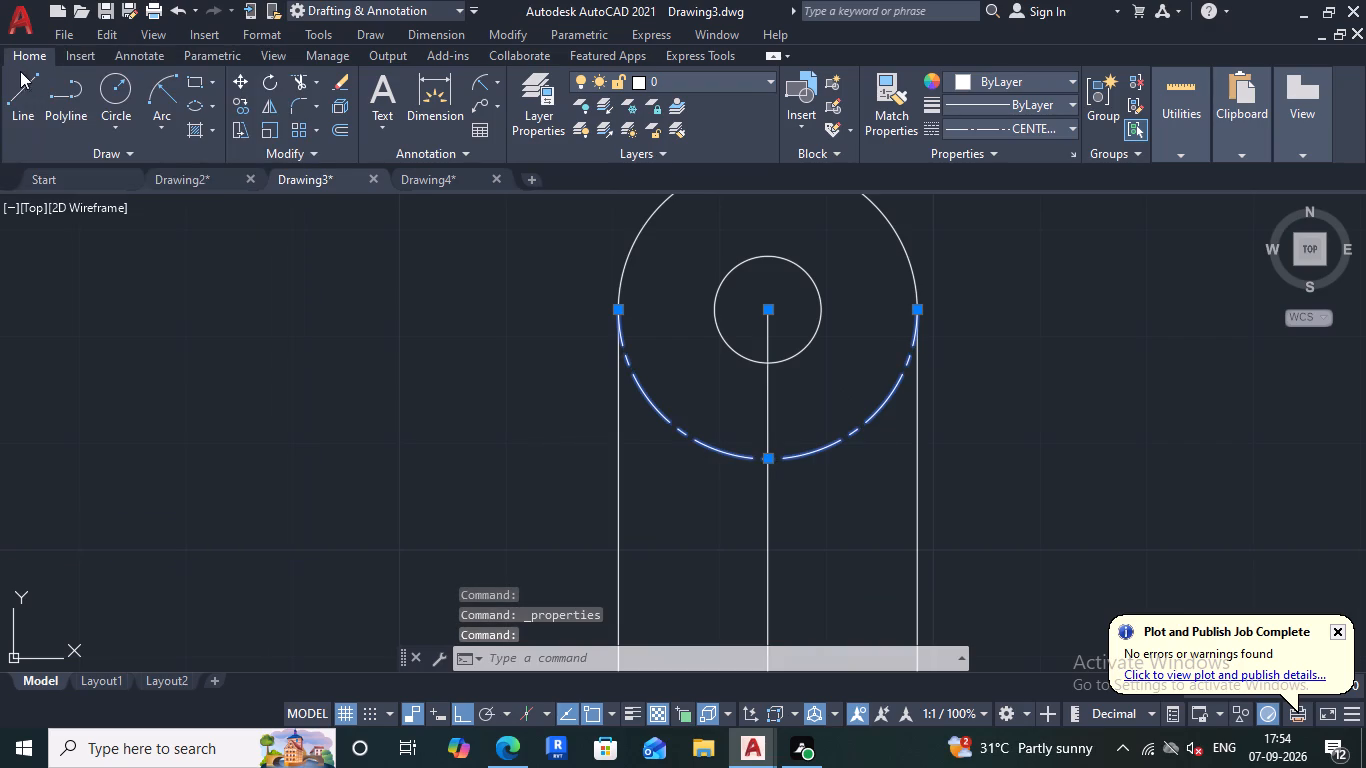
pyautogui.scroll(-1, 300, 411)
pyautogui.press('Escape')
# Draw horizontal centre lines from the small circle's centre outward past both sides of the front view's upright.
pyautogui.scroll(-3, 387, 395)
pyautogui.scroll(2, 461, 432)
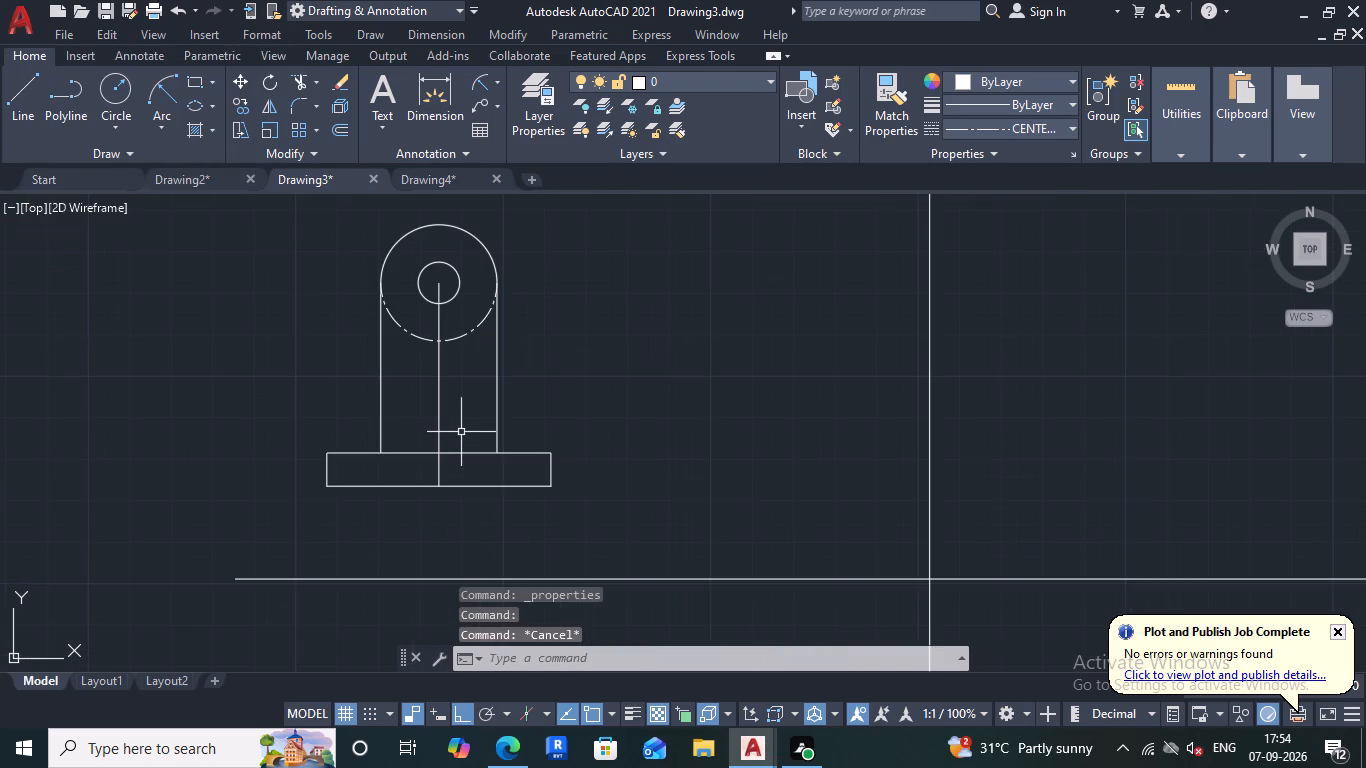
pyautogui.scroll(1, 440, 429)
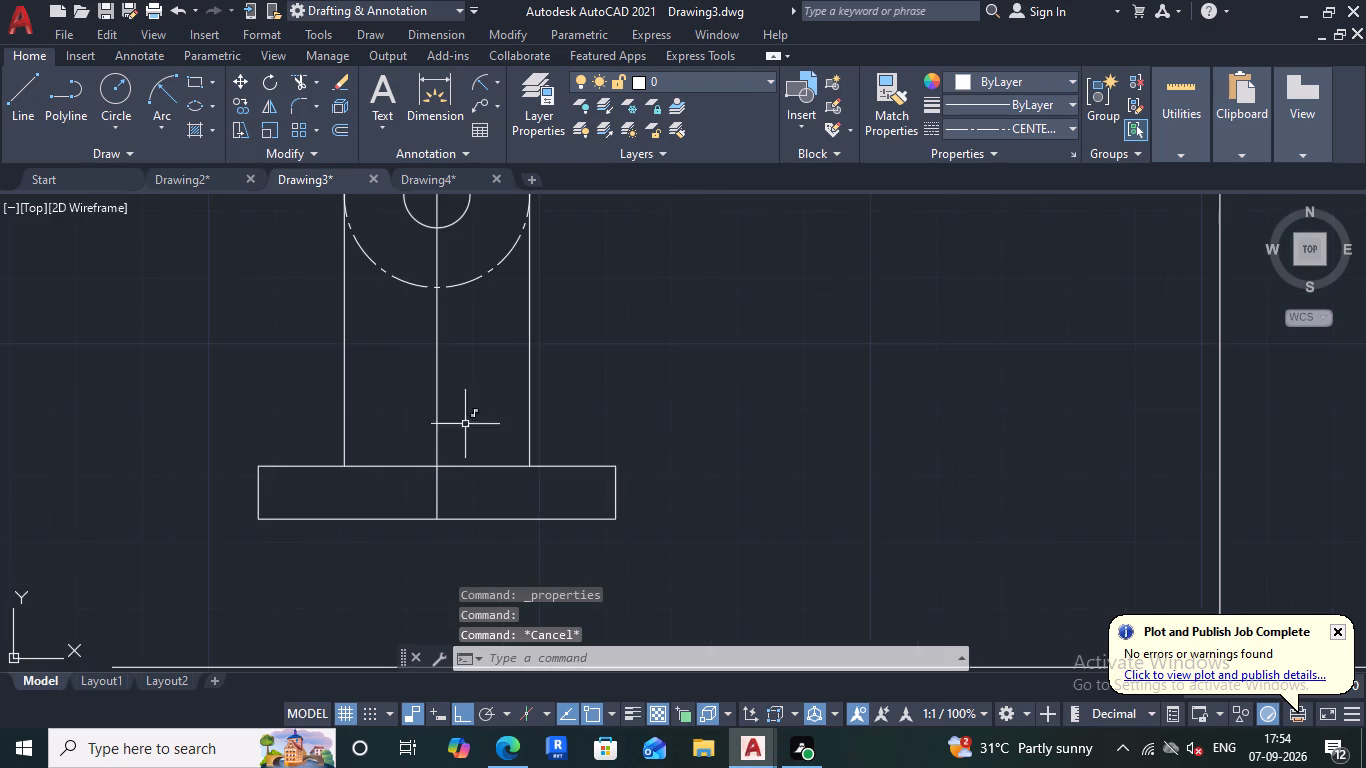
pyautogui.scroll(-2, 427, 381)
pyautogui.scroll(2, 433, 362)
pyautogui.click(24, 97)
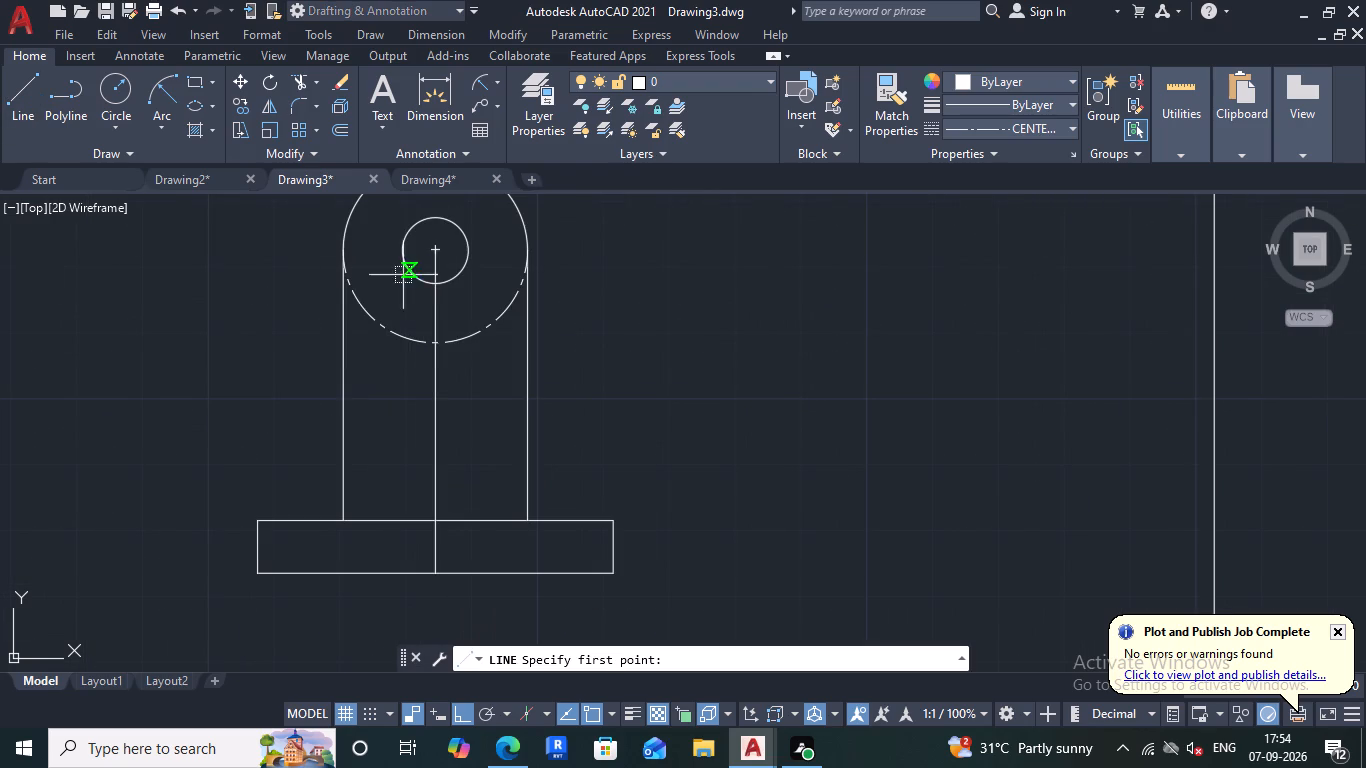
pyautogui.click(434, 249)
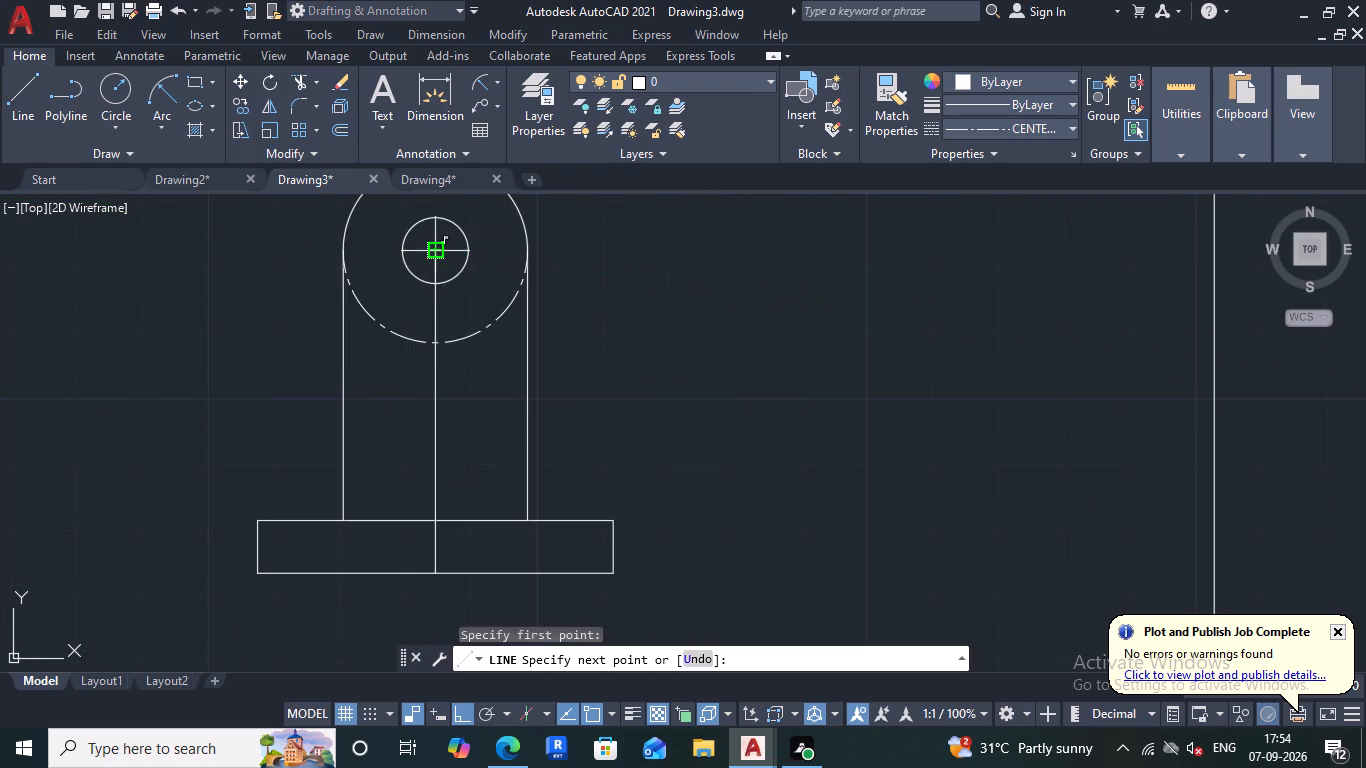
pyautogui.click(590, 251)
pyautogui.press('Escape')
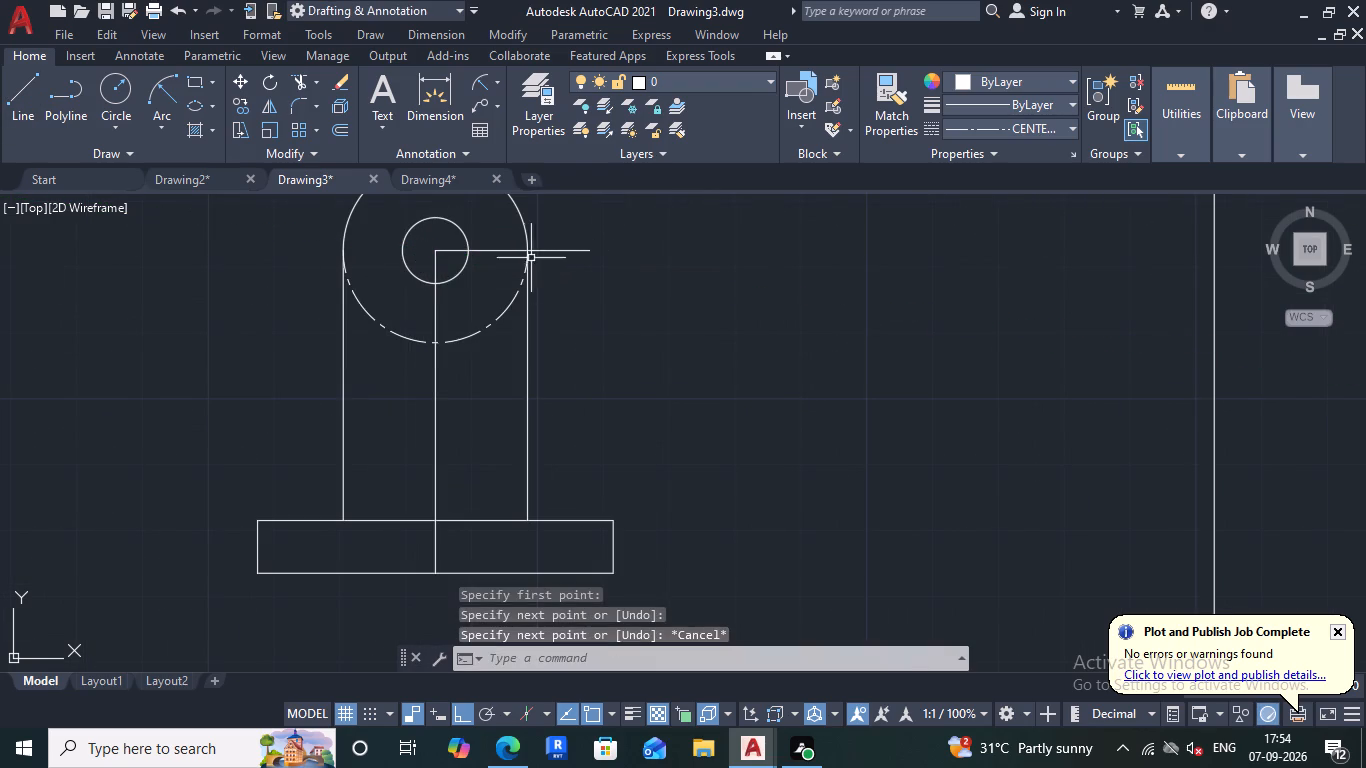
pyautogui.press('space')
pyautogui.click(430, 251)
pyautogui.click(233, 258)
pyautogui.press('space')
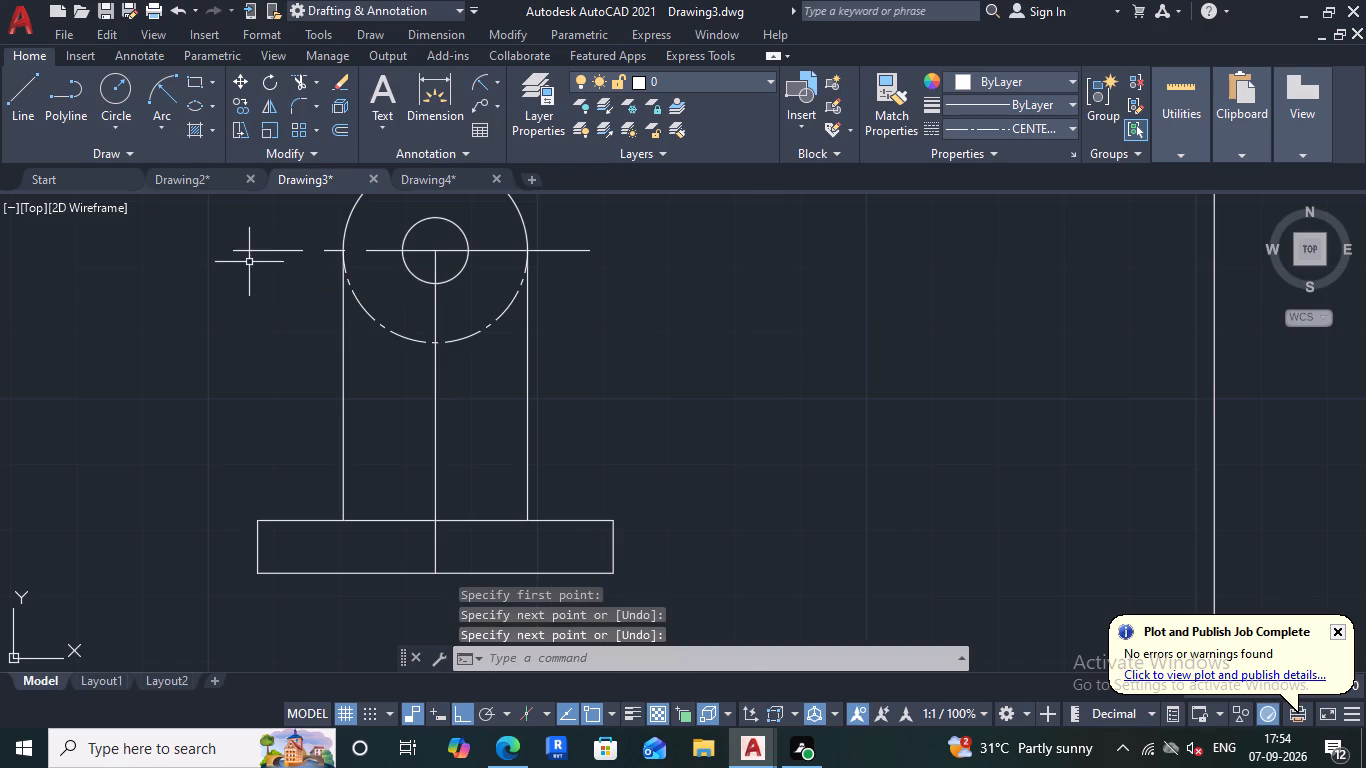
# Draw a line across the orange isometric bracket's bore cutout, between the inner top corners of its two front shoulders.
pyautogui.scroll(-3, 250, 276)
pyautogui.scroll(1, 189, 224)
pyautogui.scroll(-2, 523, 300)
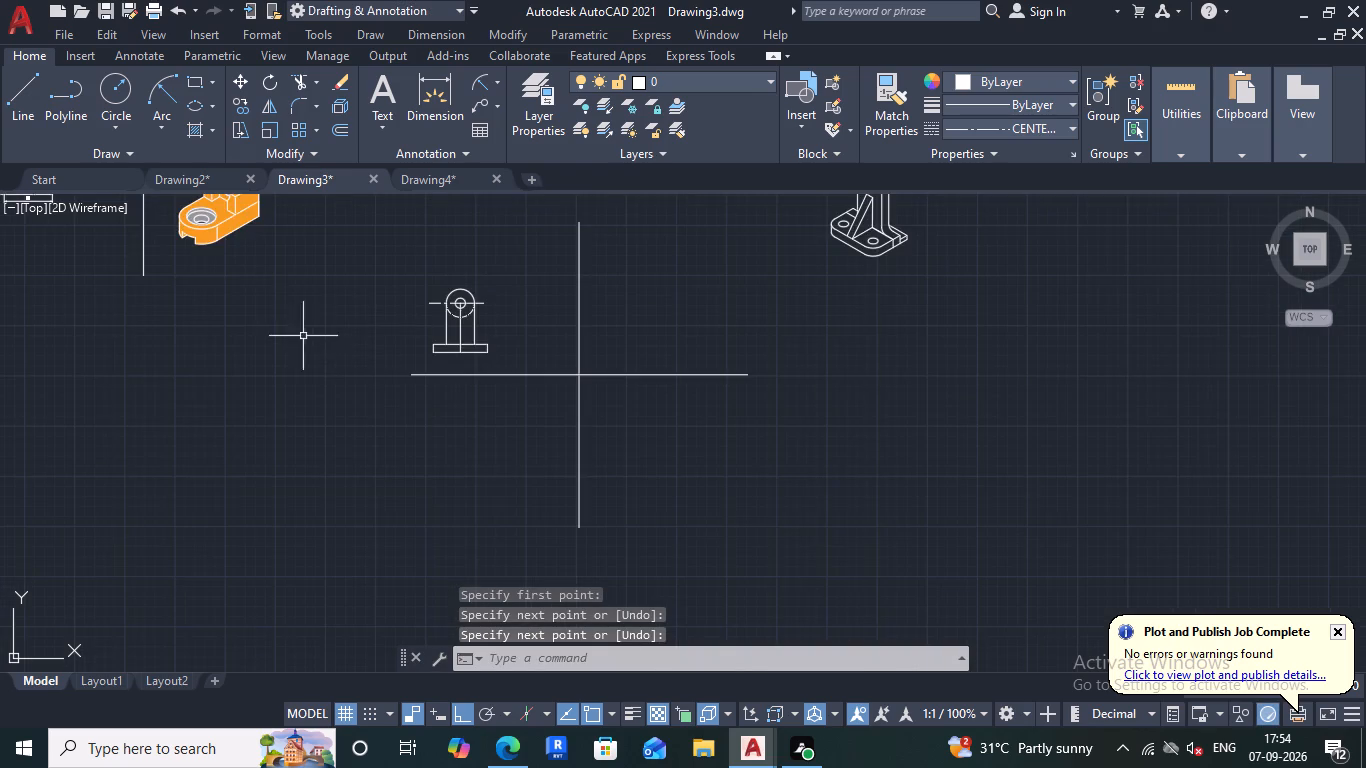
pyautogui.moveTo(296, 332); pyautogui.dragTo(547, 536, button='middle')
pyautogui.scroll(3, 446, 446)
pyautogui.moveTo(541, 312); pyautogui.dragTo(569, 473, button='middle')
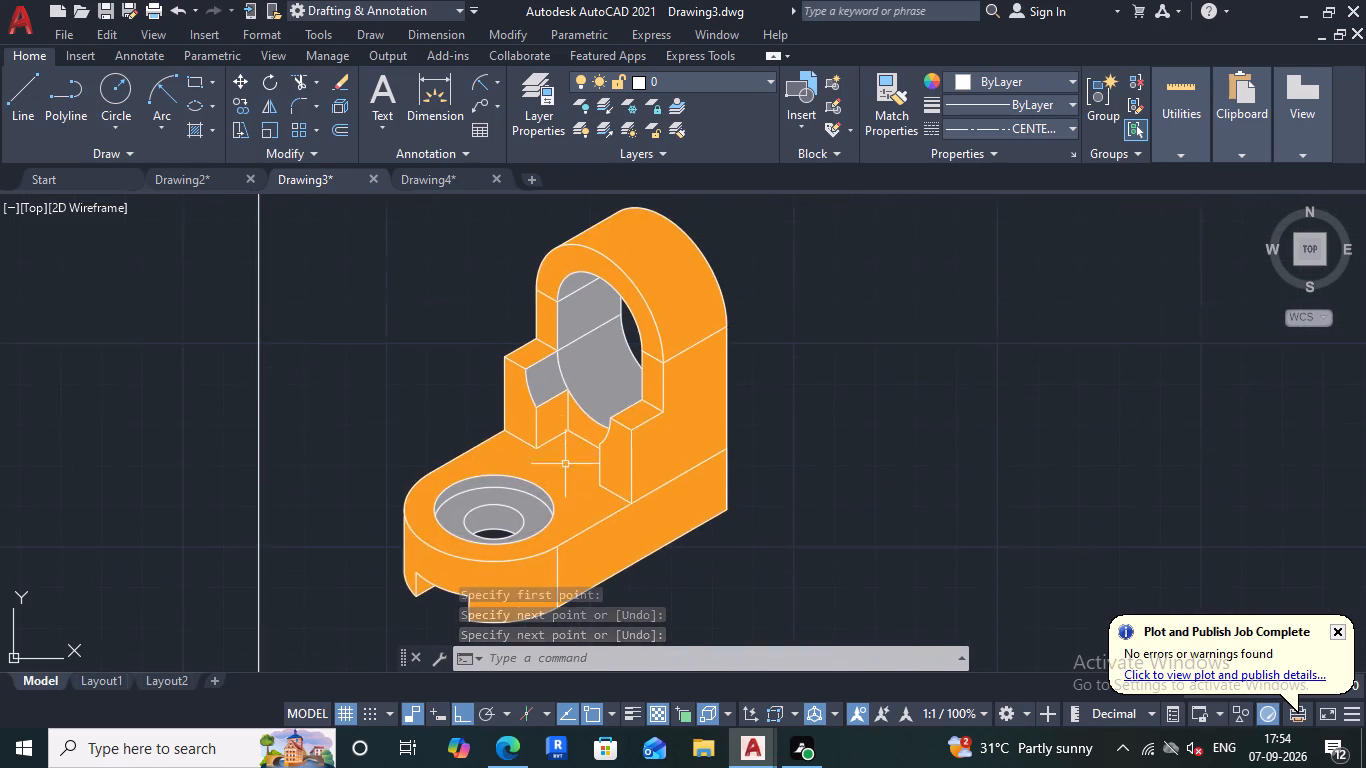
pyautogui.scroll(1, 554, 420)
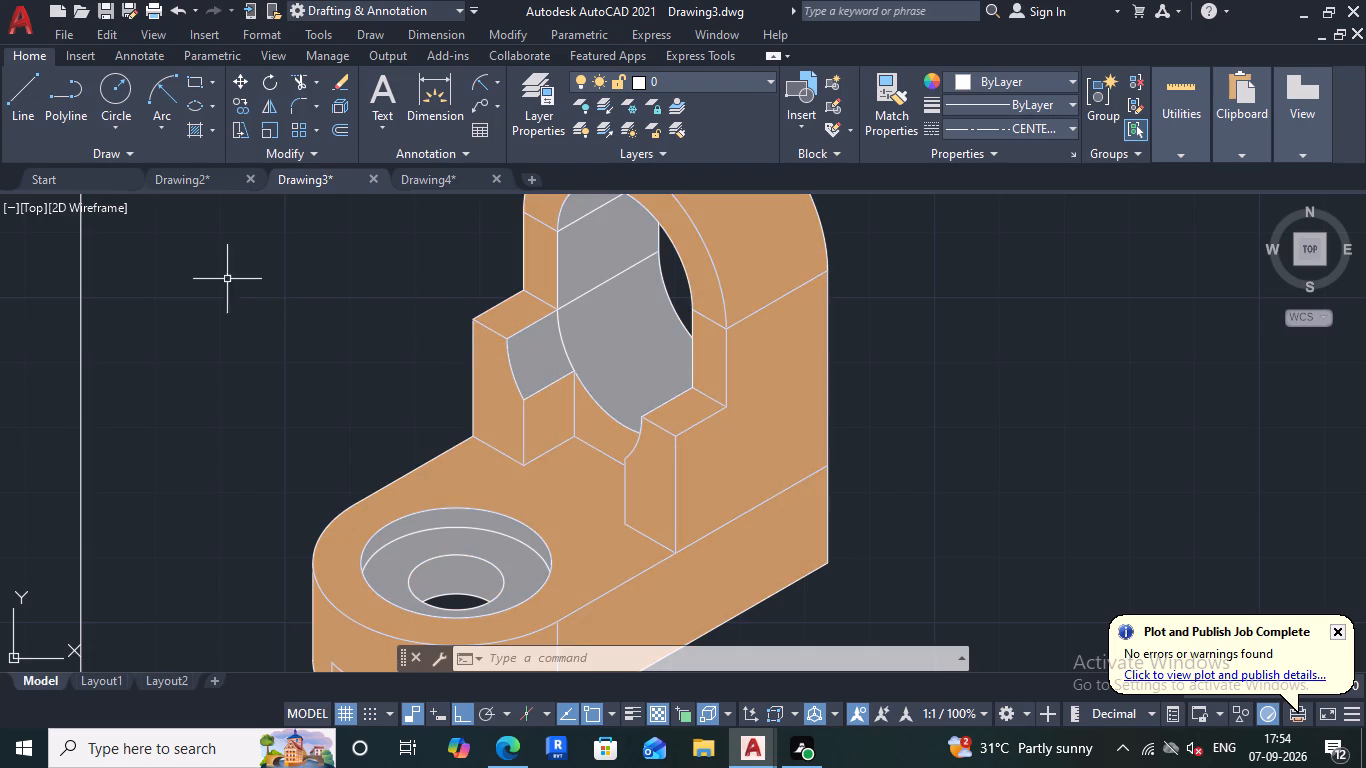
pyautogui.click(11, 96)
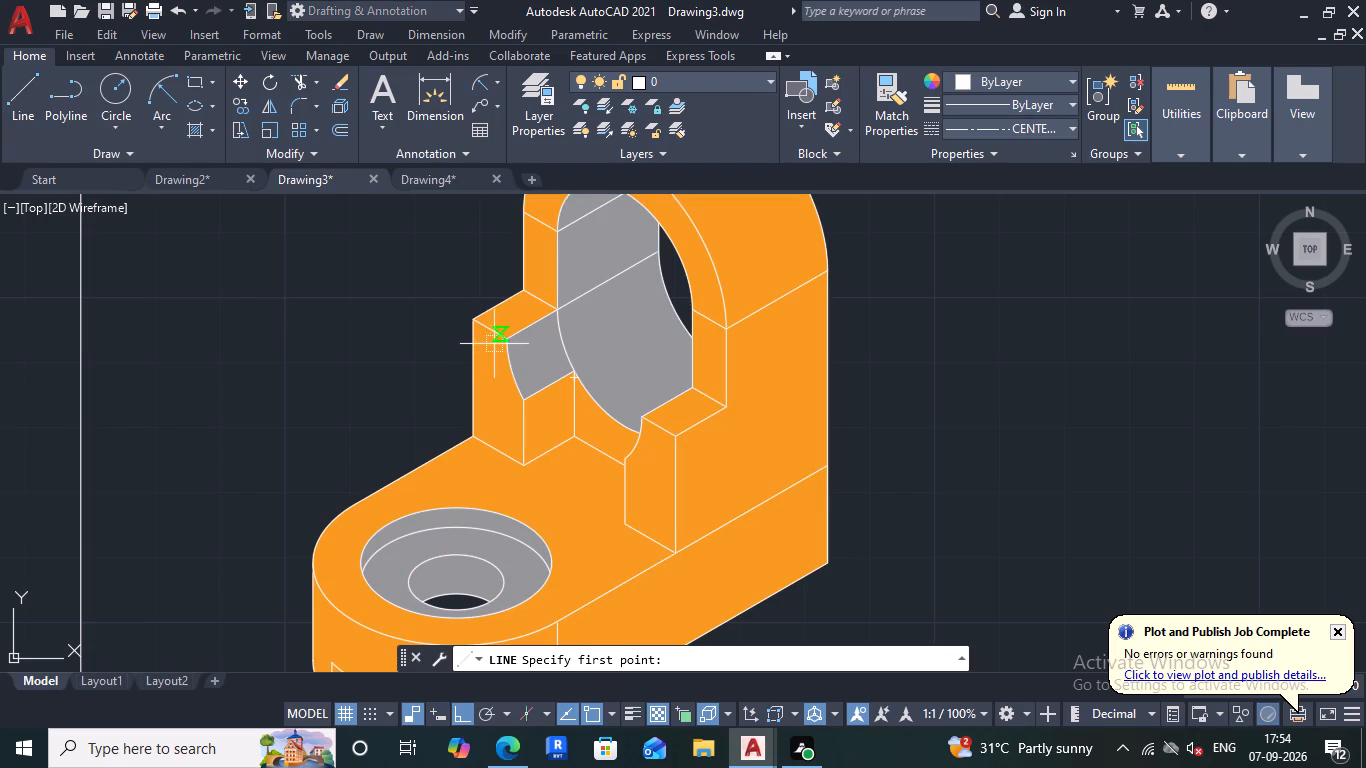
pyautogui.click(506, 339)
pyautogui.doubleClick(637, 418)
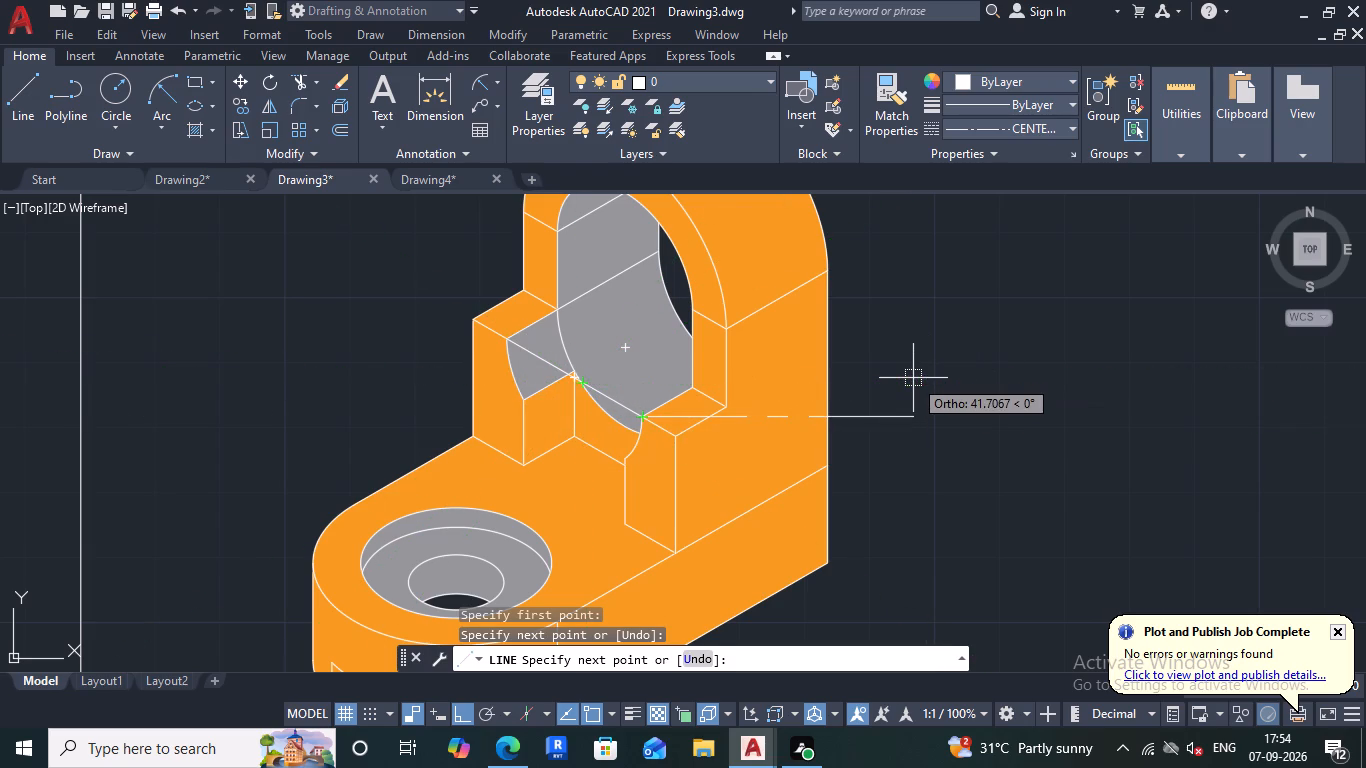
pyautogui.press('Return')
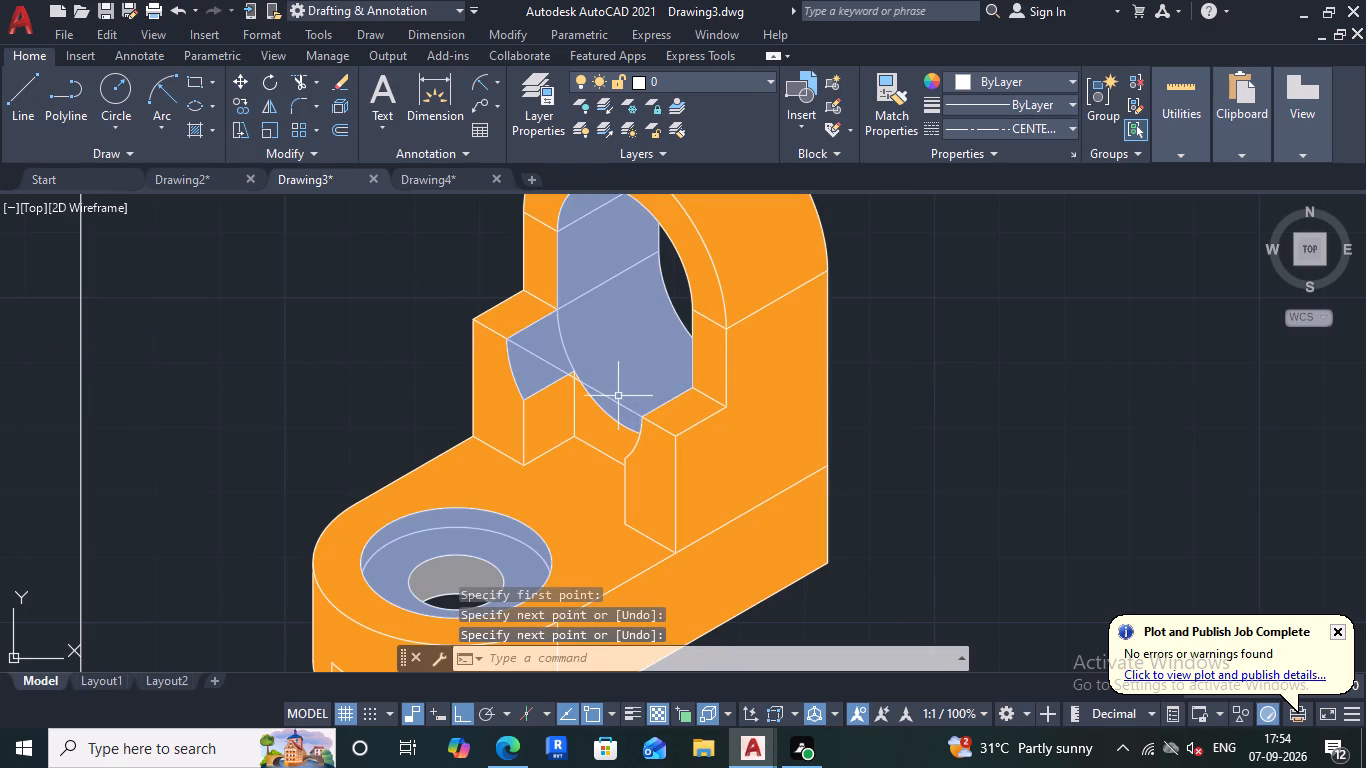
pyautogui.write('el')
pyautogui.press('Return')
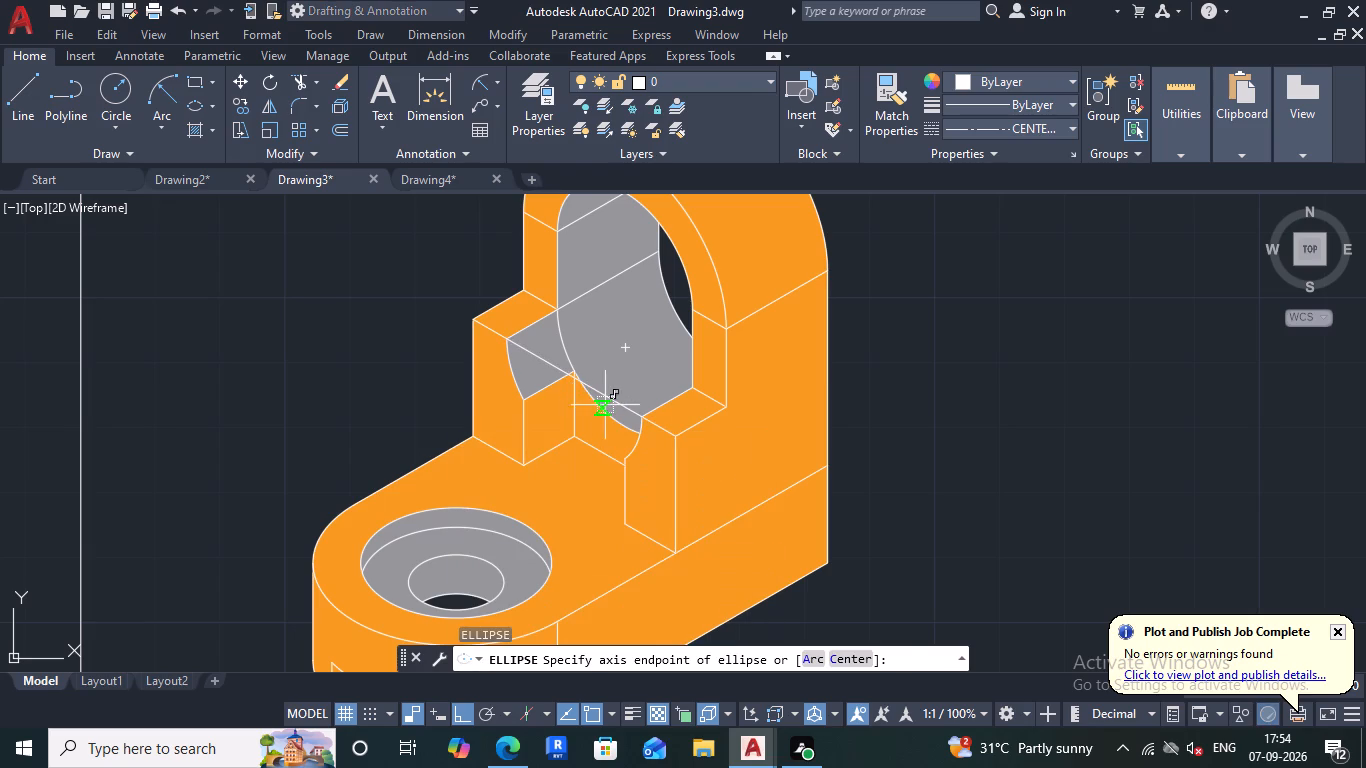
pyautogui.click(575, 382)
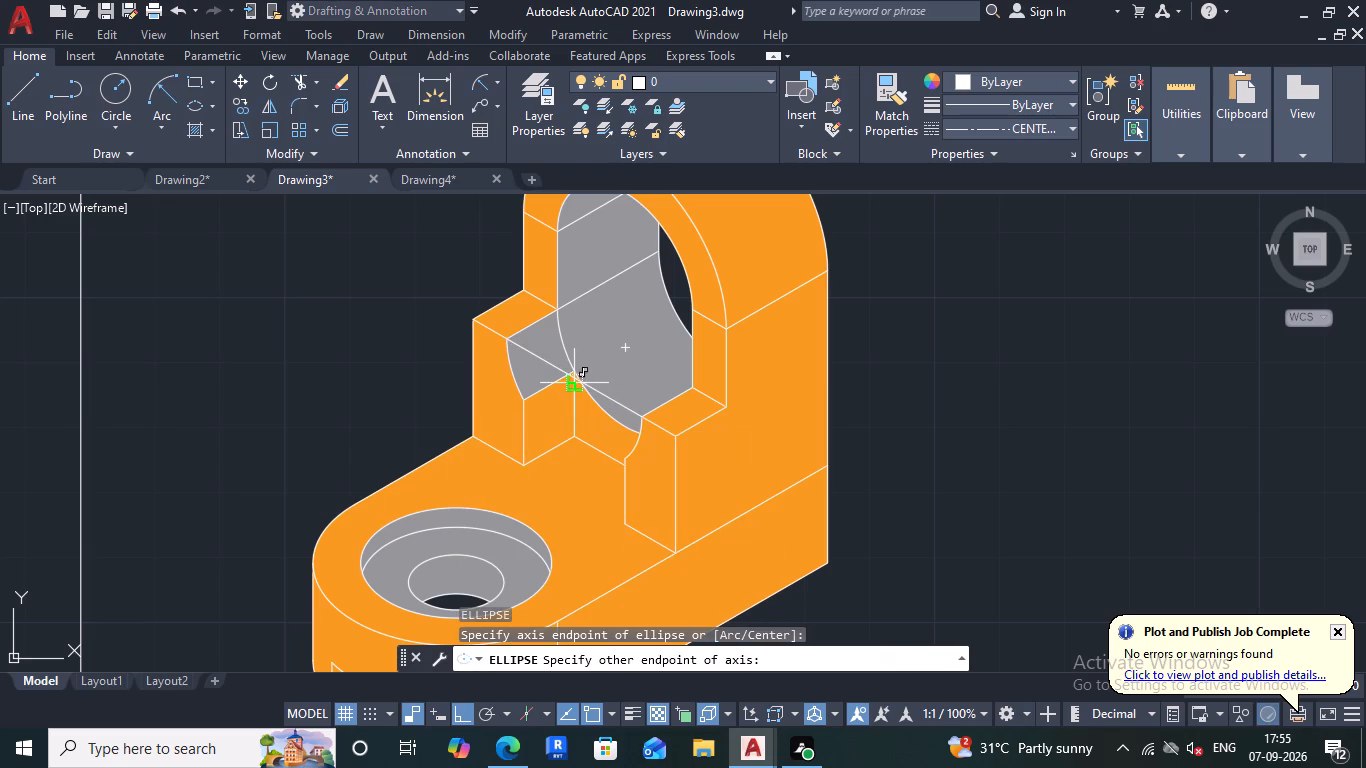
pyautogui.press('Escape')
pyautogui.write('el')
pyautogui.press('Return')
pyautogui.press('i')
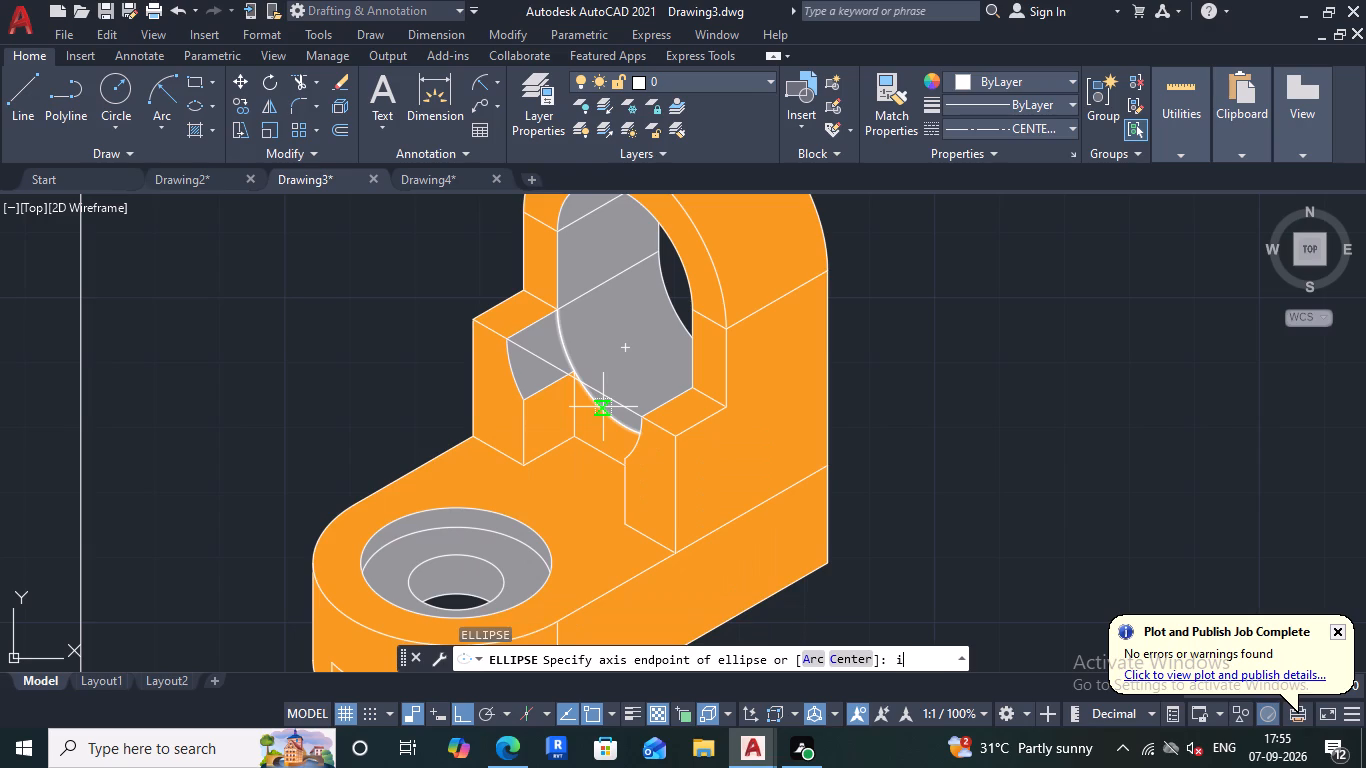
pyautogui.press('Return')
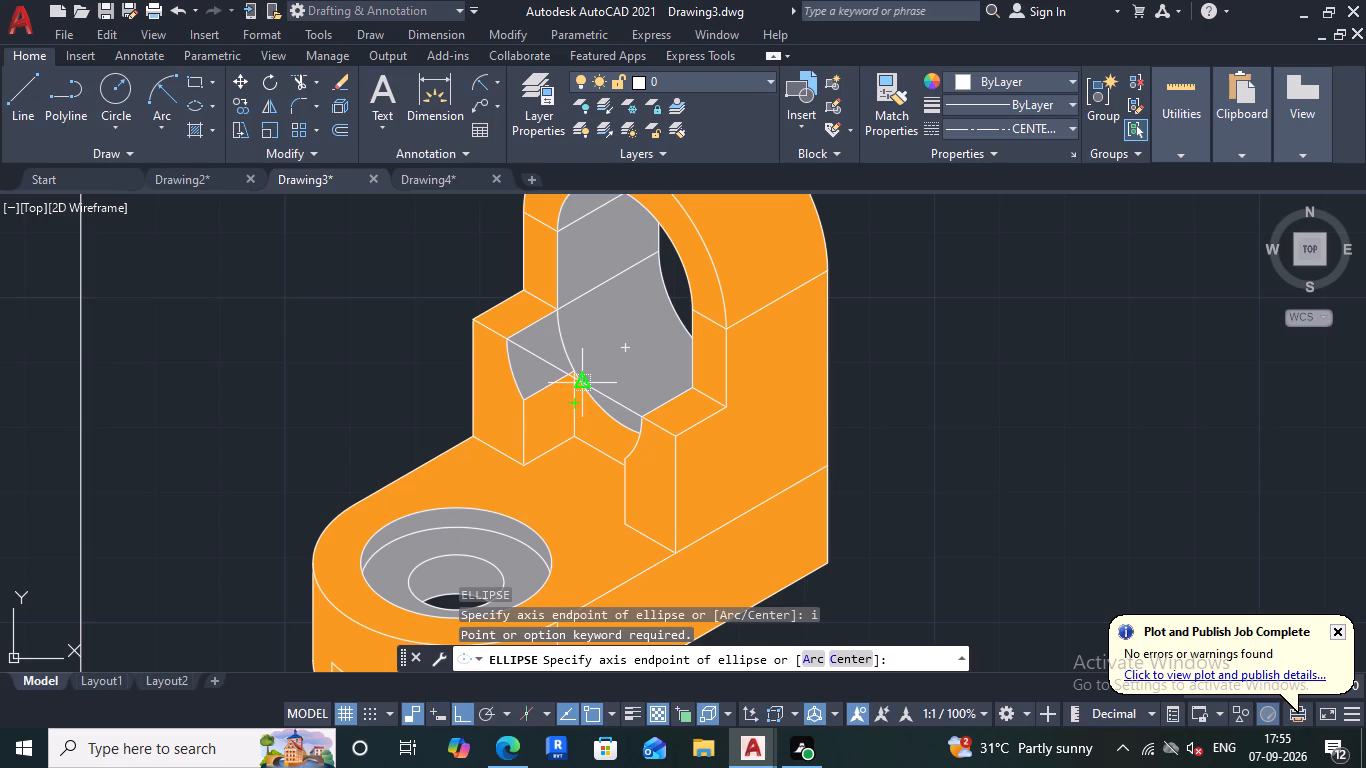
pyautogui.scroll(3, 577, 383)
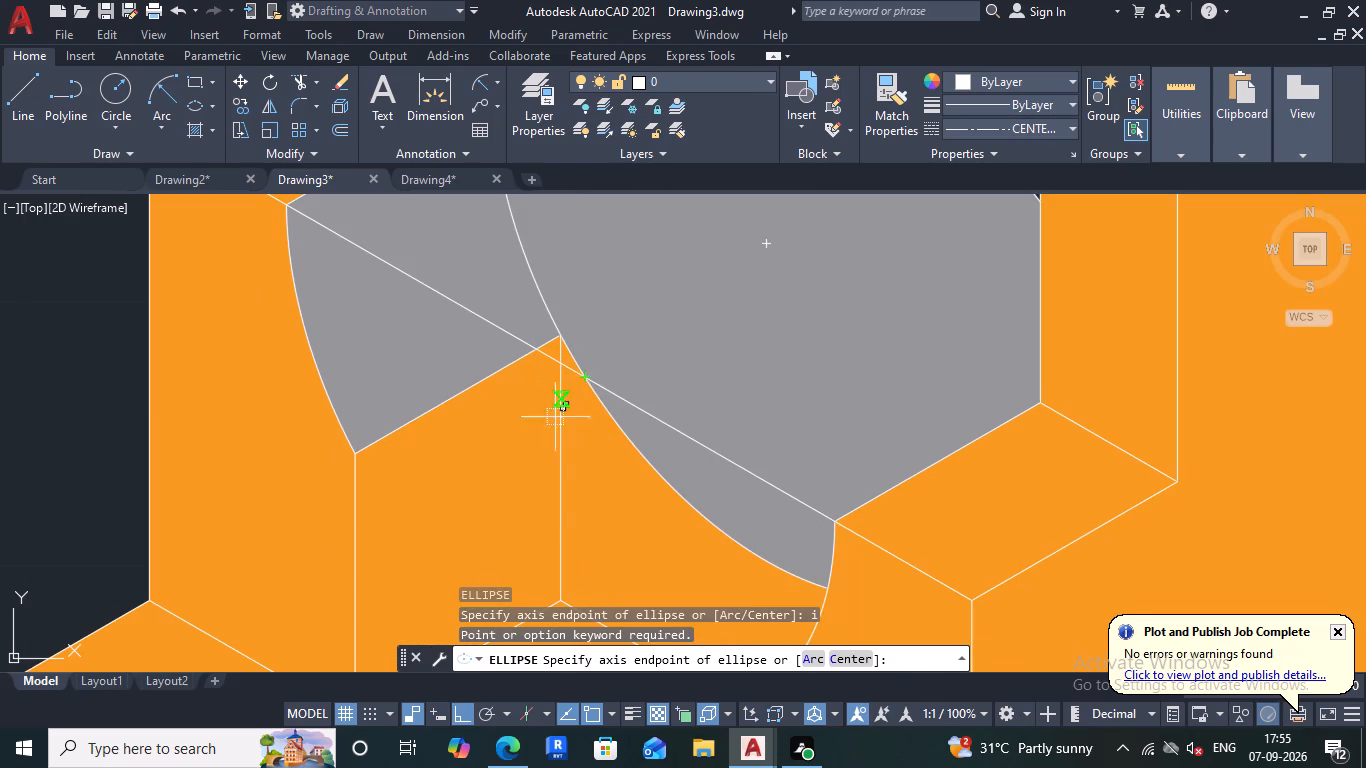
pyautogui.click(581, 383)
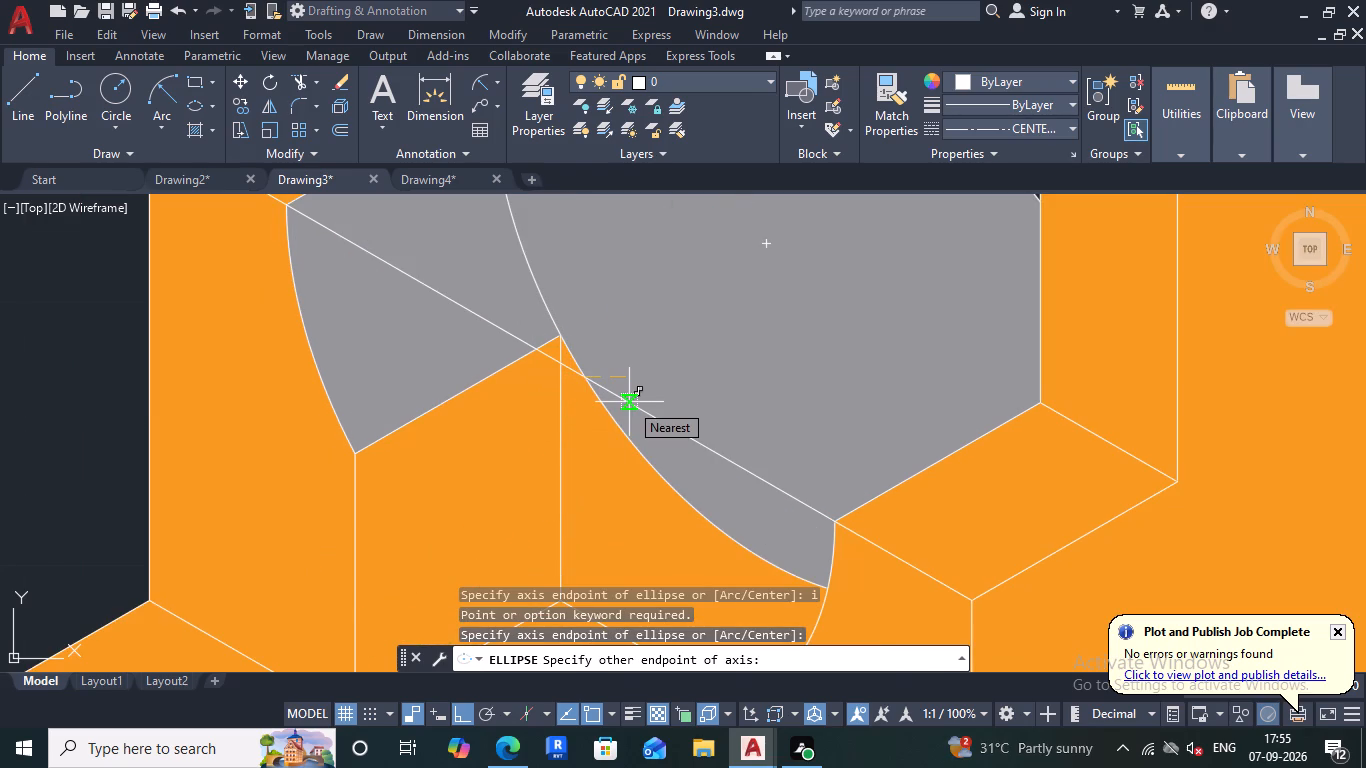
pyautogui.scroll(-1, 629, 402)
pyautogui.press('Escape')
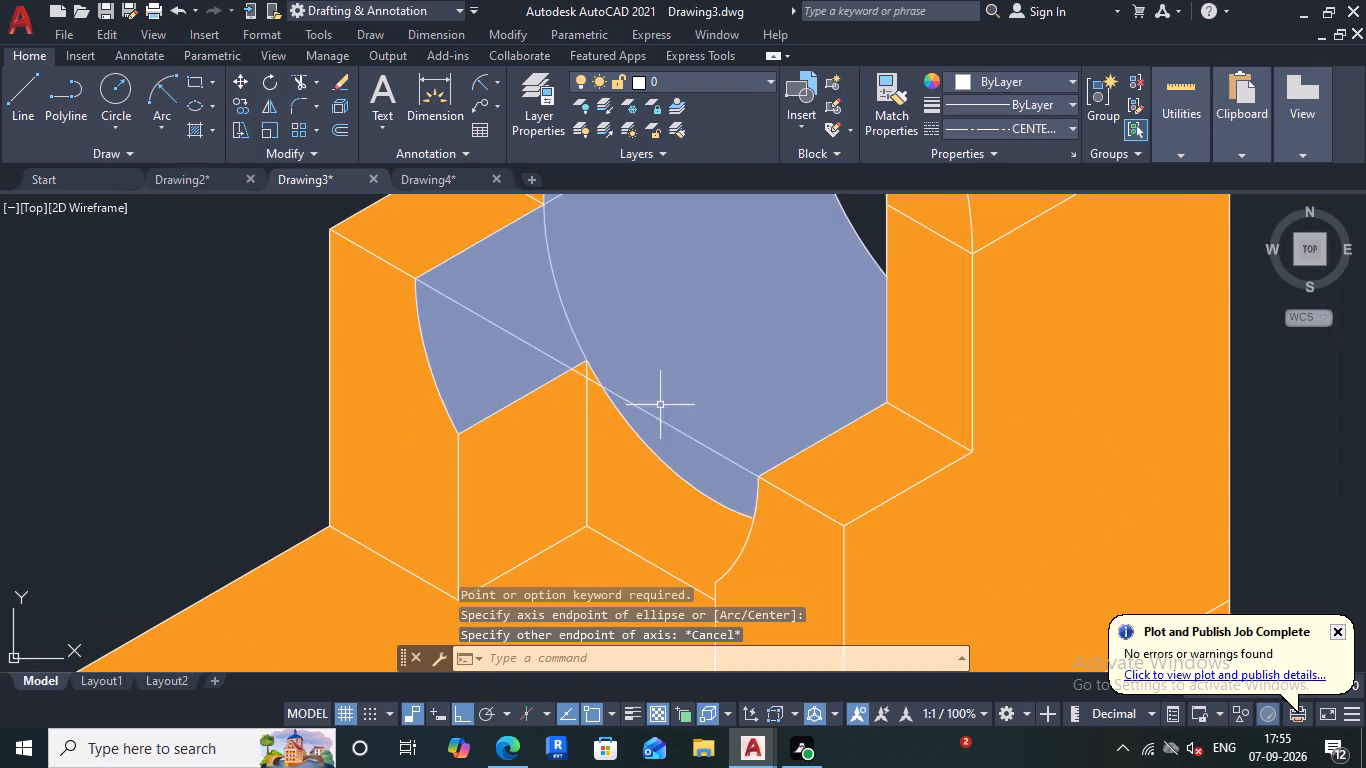
# Set the current object colour to black (0,0,0).
pyautogui.click(1071, 80)
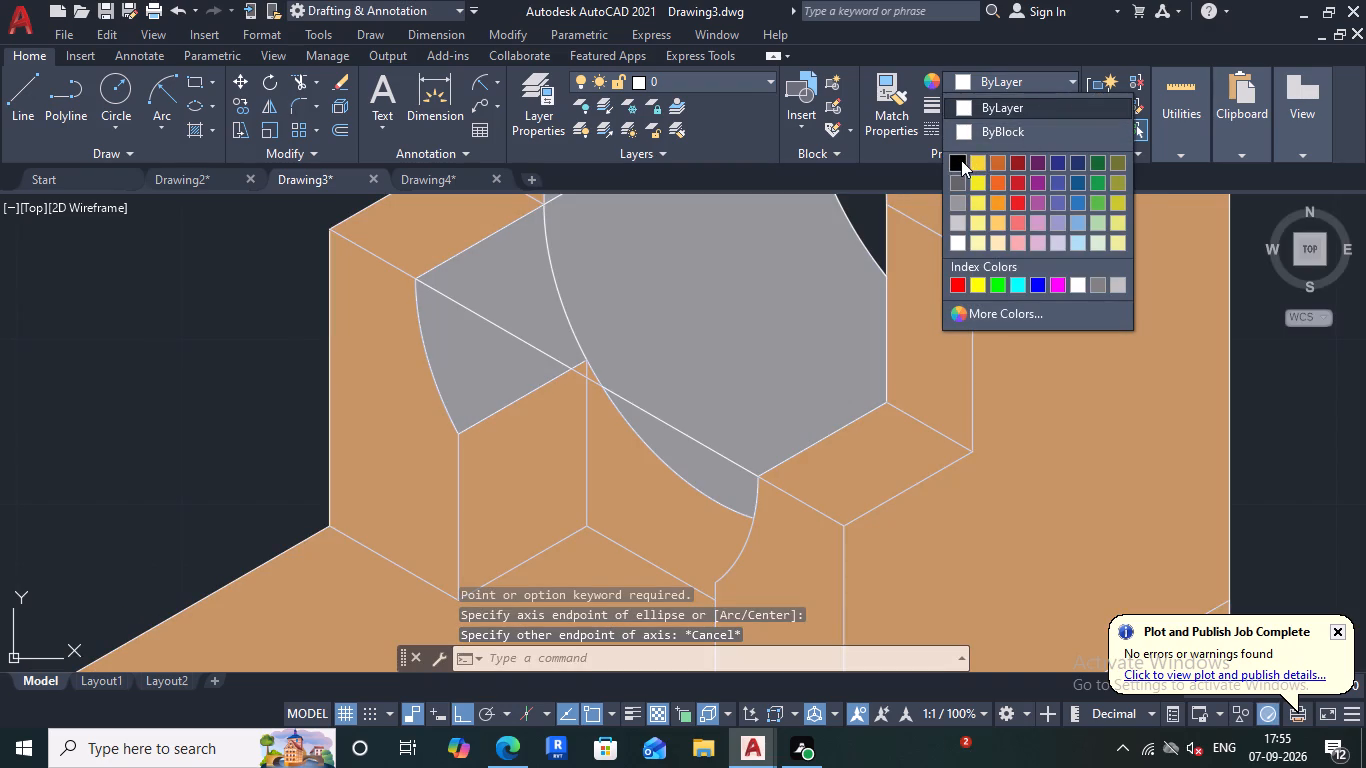
pyautogui.click(961, 160)
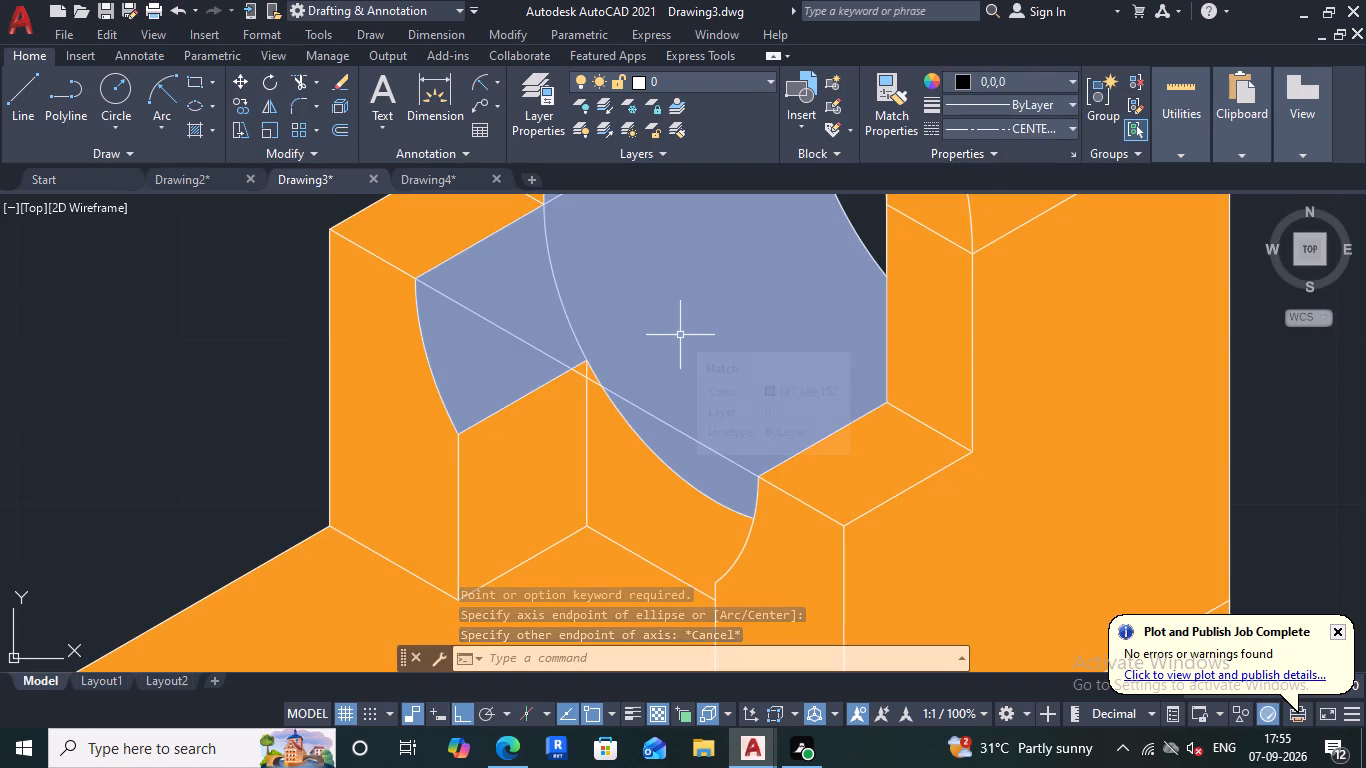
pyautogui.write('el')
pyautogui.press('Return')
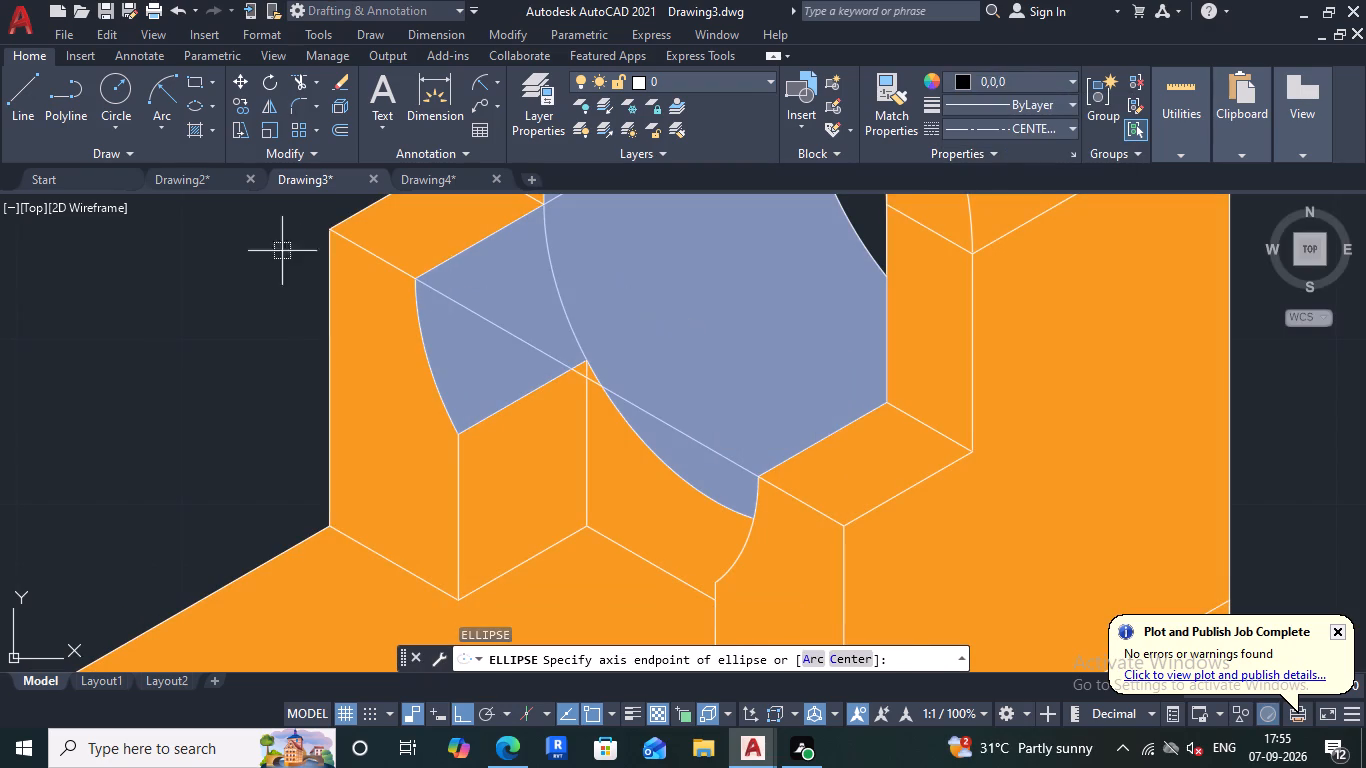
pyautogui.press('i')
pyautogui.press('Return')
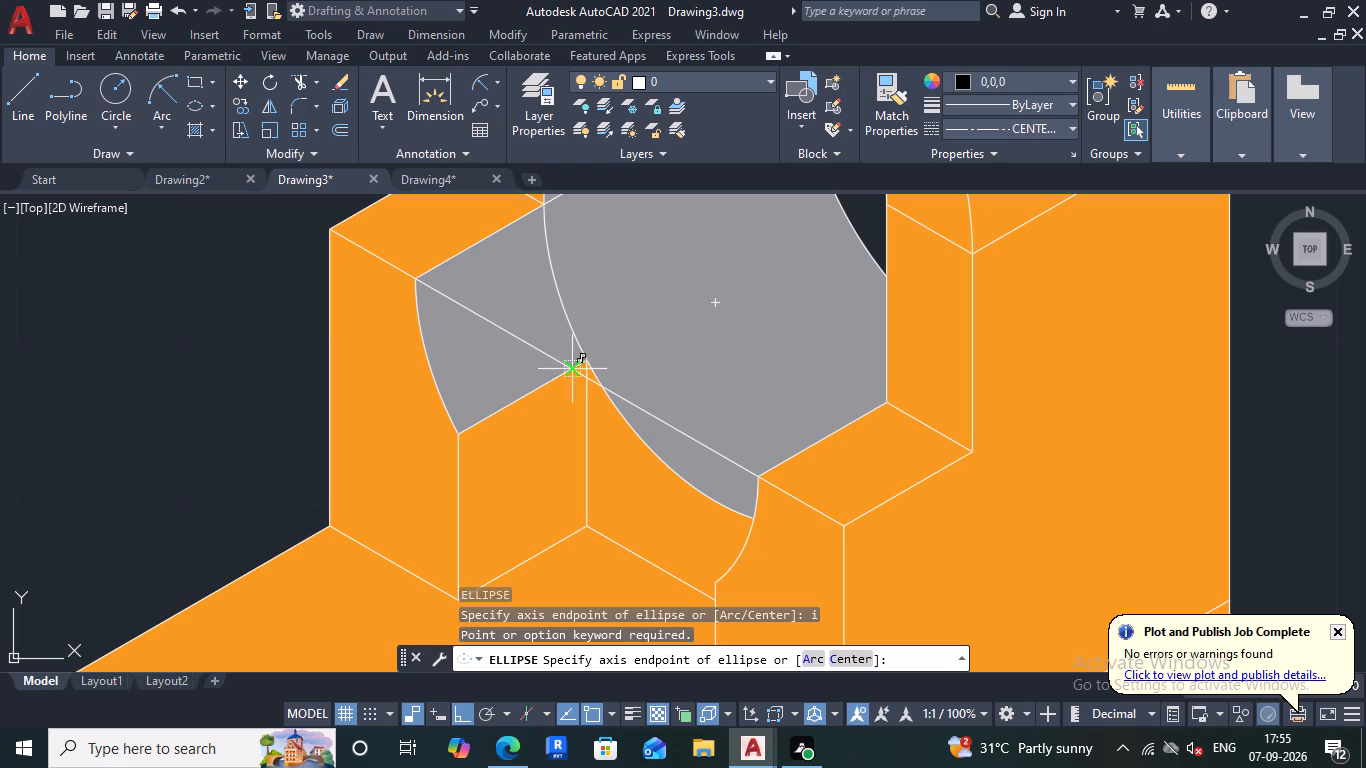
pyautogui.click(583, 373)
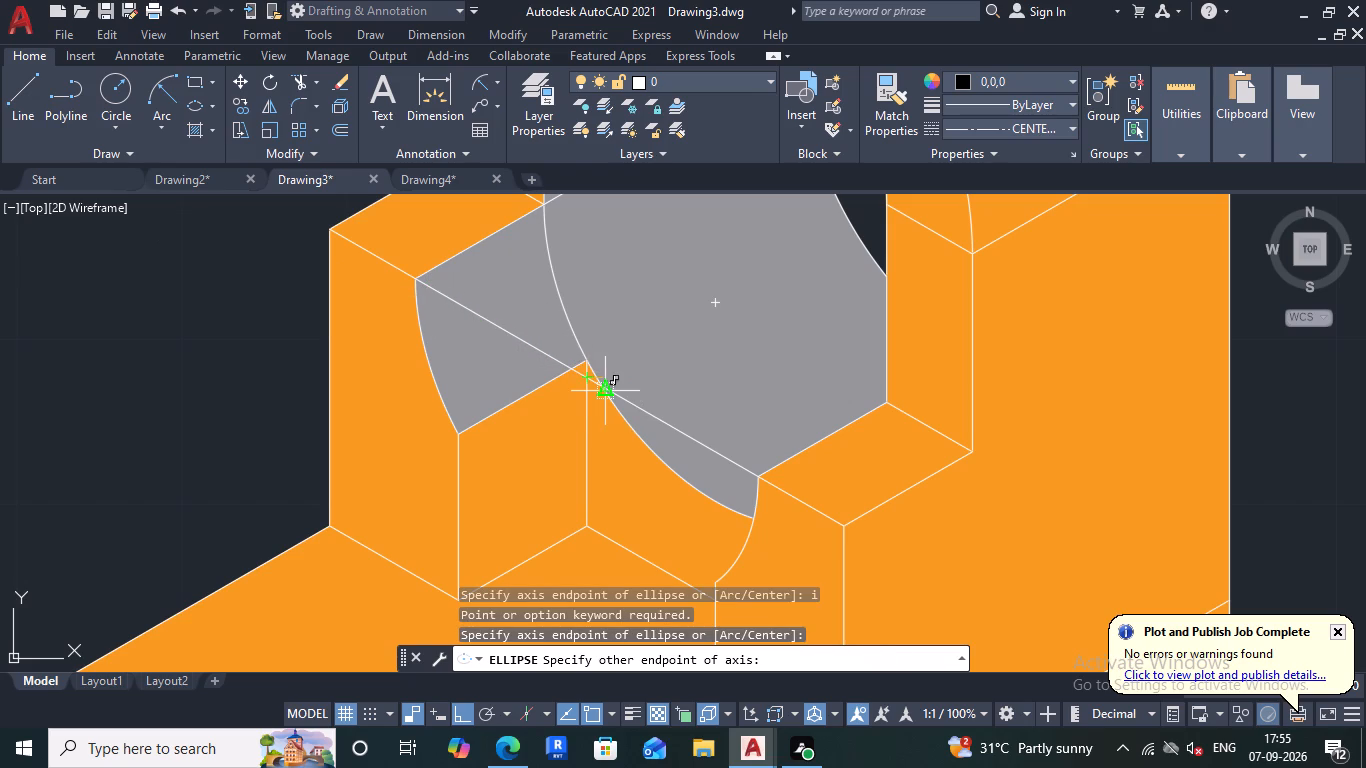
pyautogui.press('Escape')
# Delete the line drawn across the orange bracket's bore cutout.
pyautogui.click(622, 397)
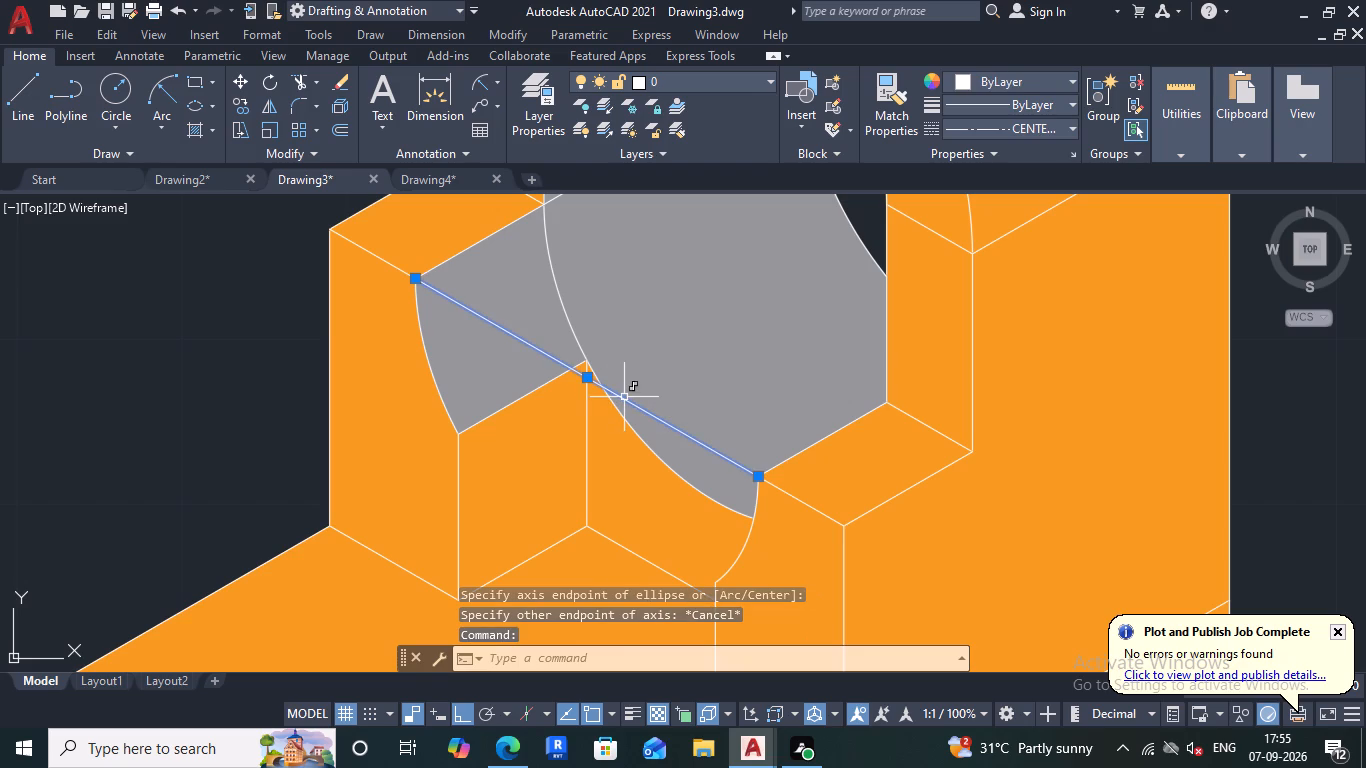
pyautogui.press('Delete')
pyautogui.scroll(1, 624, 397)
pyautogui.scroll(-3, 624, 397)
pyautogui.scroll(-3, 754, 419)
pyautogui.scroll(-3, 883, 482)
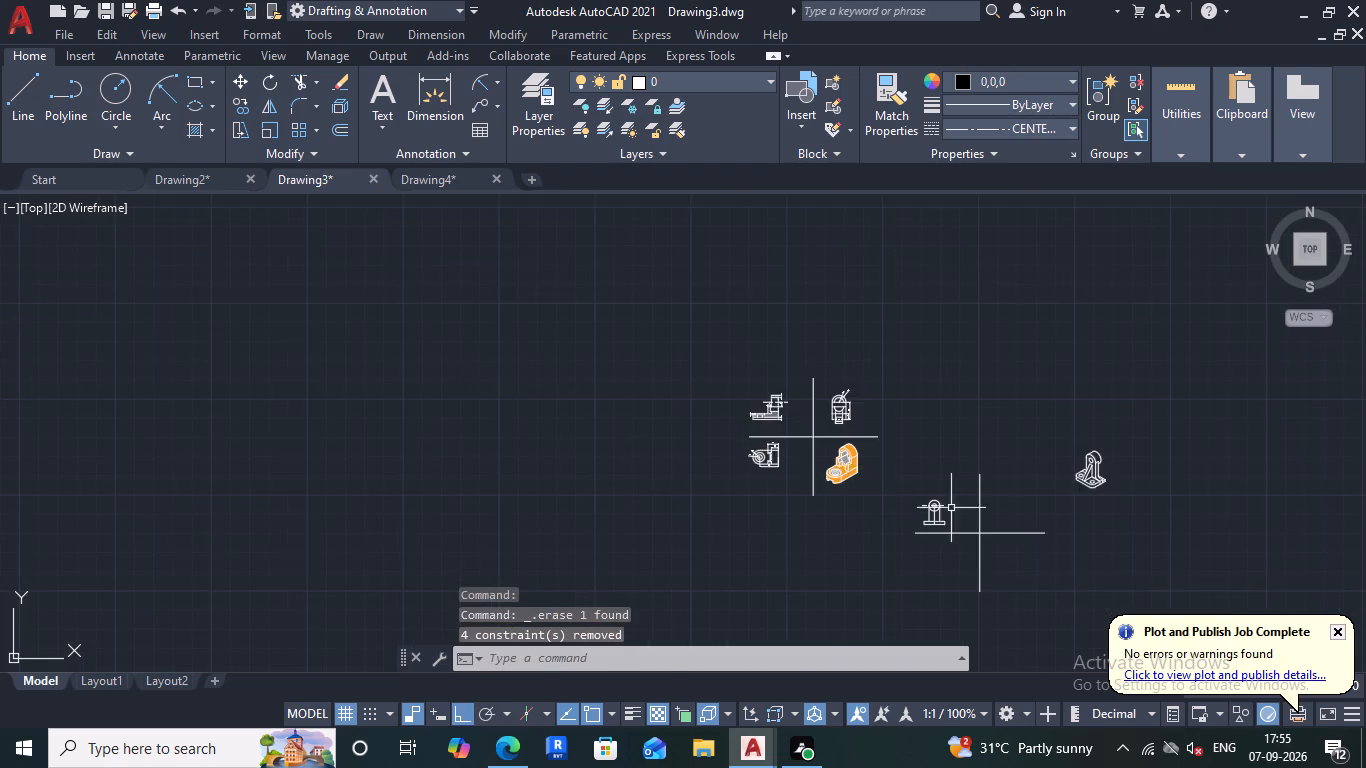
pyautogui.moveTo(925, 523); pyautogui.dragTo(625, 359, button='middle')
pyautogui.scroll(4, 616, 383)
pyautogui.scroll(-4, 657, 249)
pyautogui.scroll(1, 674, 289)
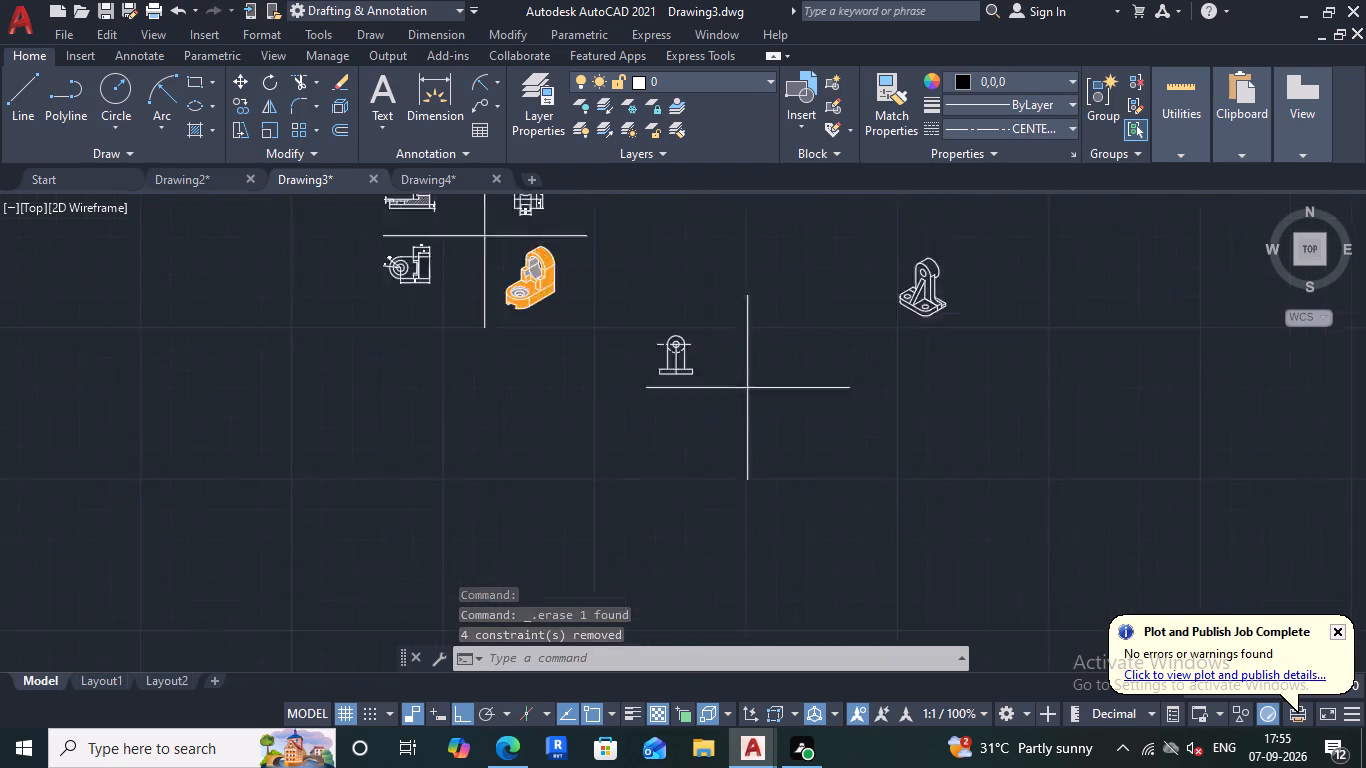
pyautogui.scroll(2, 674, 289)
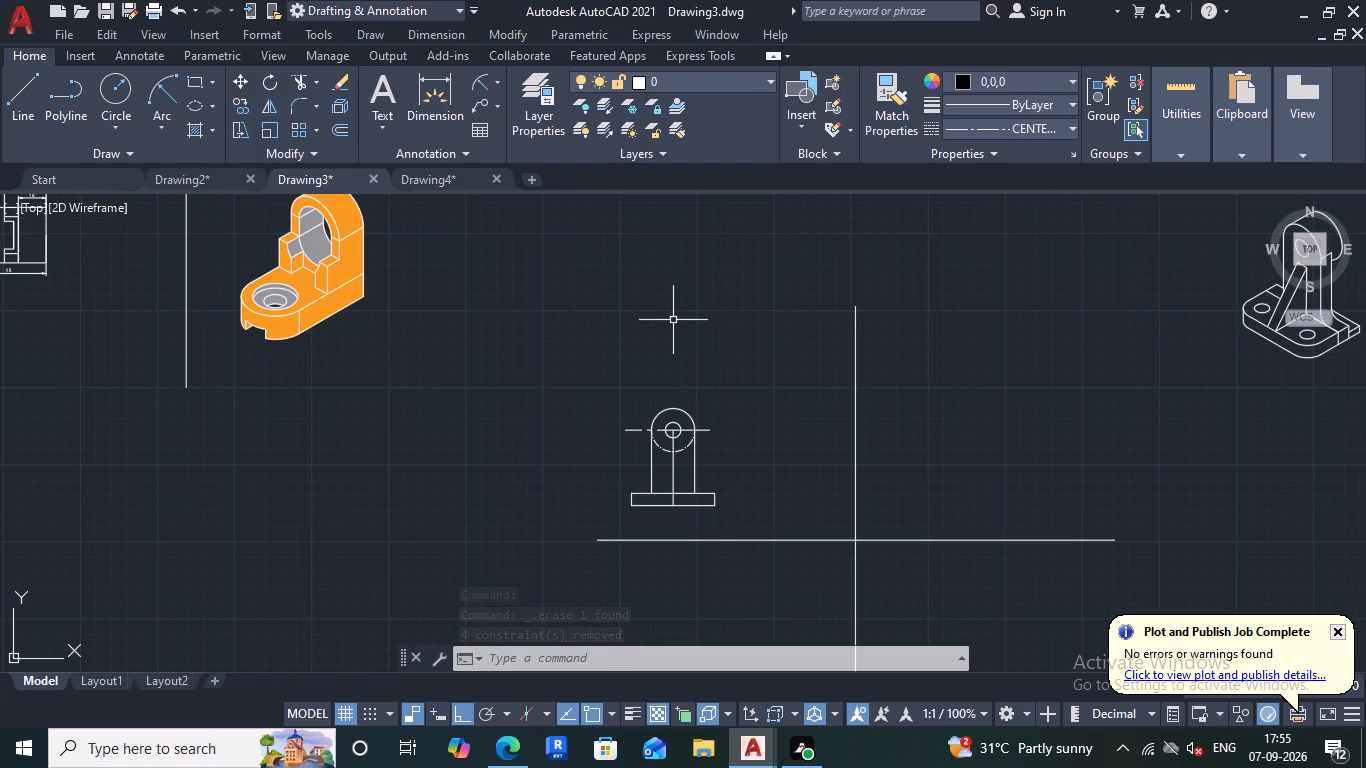
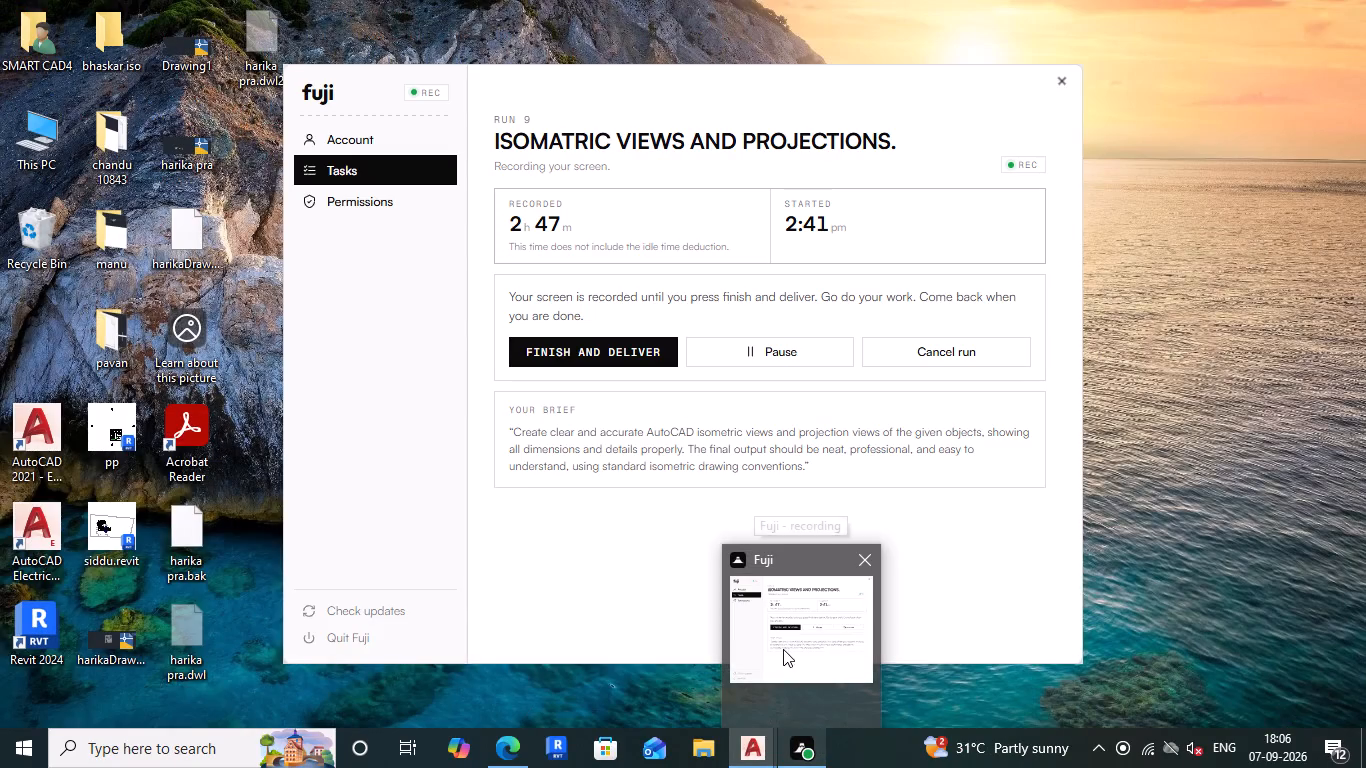
# Hatch the curved outer surface of the isometric bracket's rounded top, using a 147,149,152 background colour.
pyautogui.scroll(-2, 579, 356)
pyautogui.scroll(2, 692, 429)
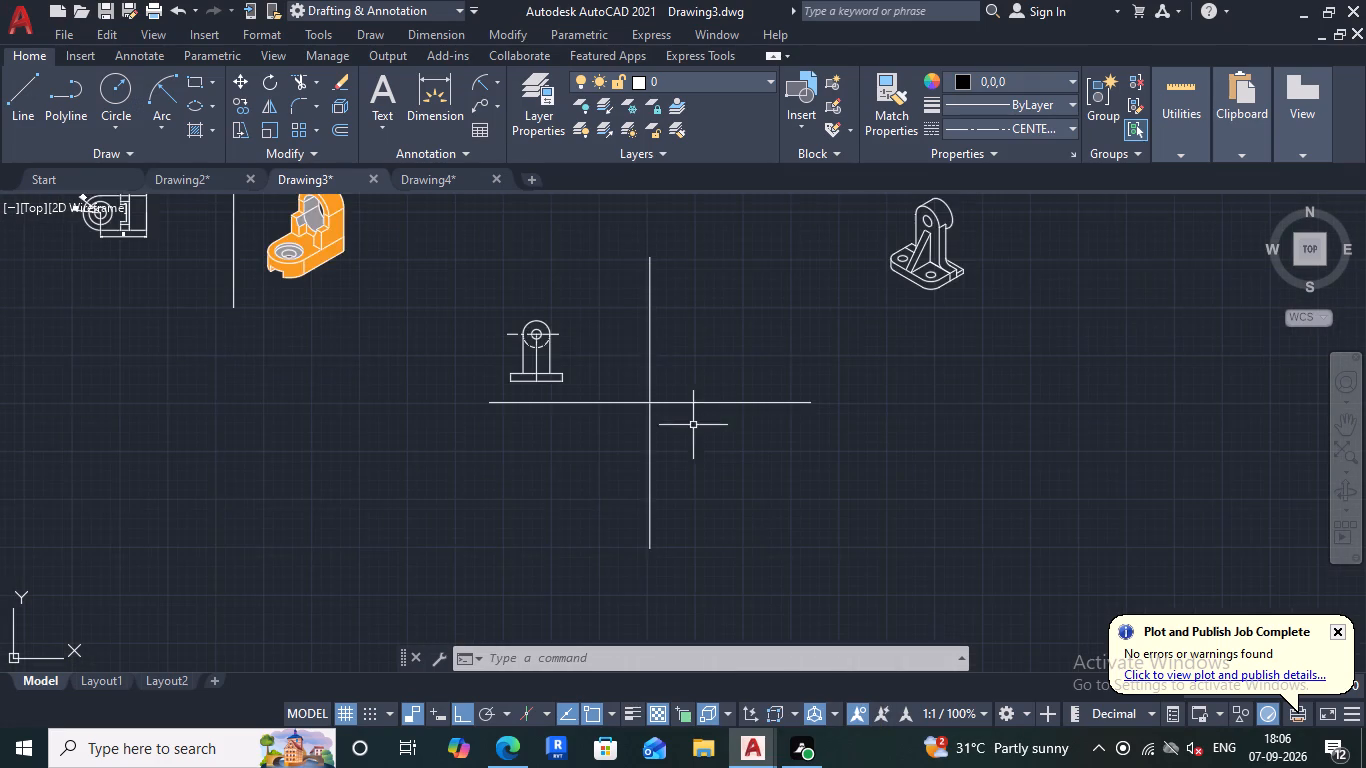
pyautogui.scroll(-2, 623, 337)
pyautogui.scroll(2, 709, 285)
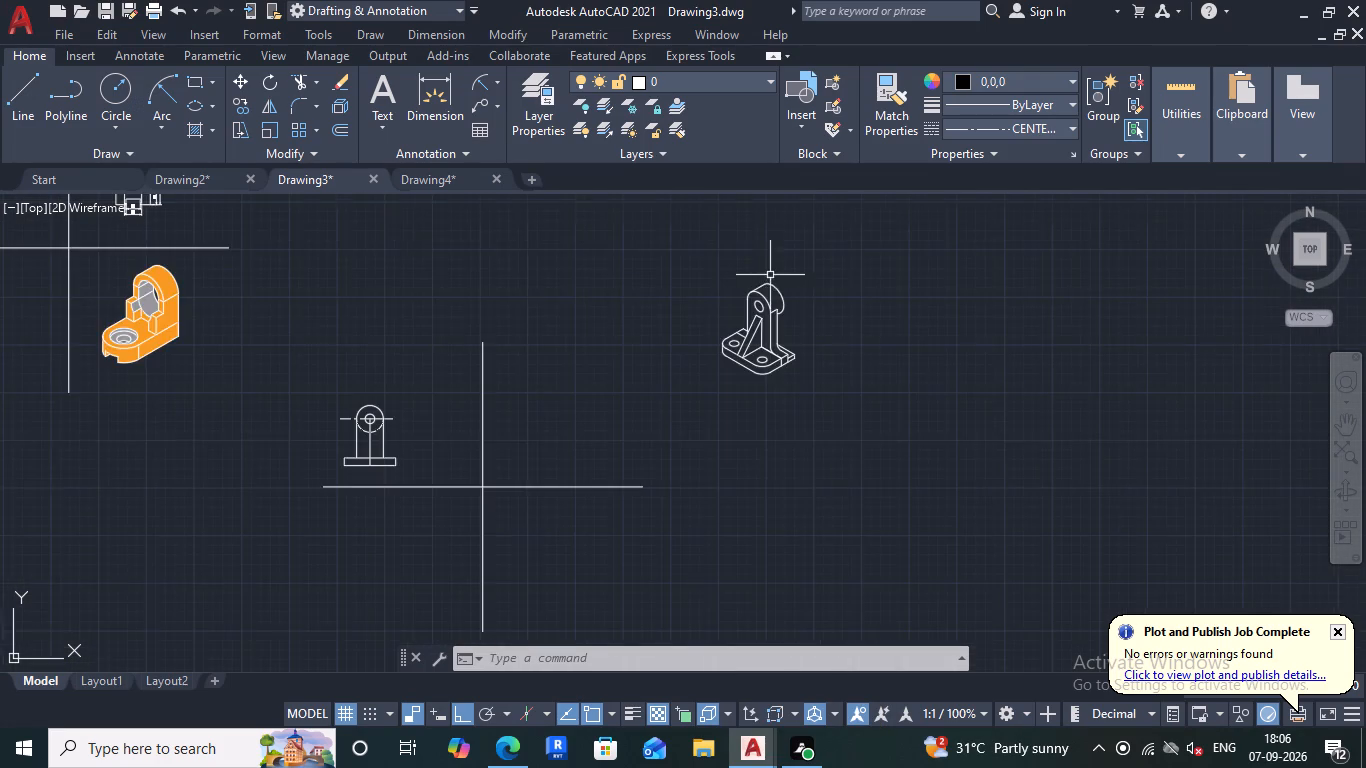
pyautogui.scroll(3, 771, 275)
pyautogui.scroll(-3, 797, 309)
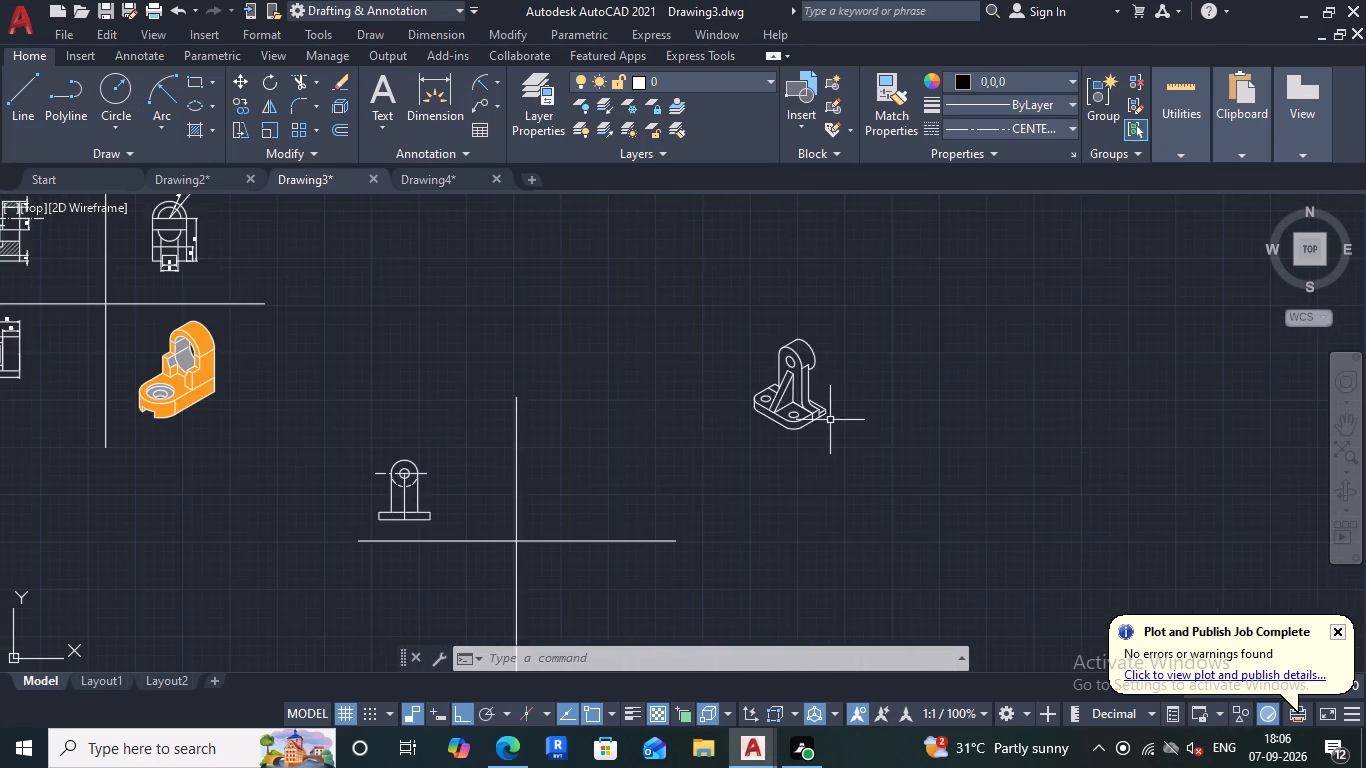
pyautogui.scroll(2, 819, 406)
pyautogui.scroll(2, 723, 380)
pyautogui.scroll(-3, 767, 376)
pyautogui.scroll(1, 836, 468)
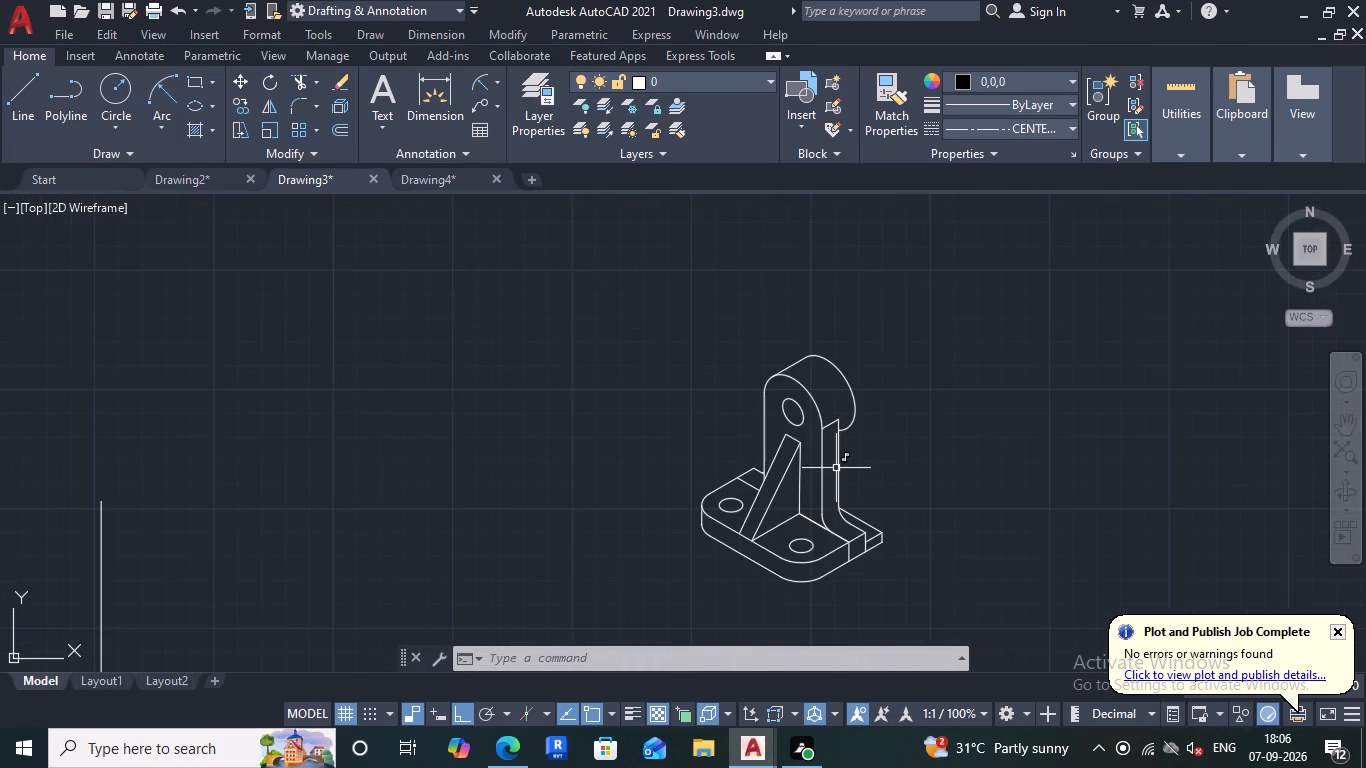
pyautogui.scroll(1, 845, 472)
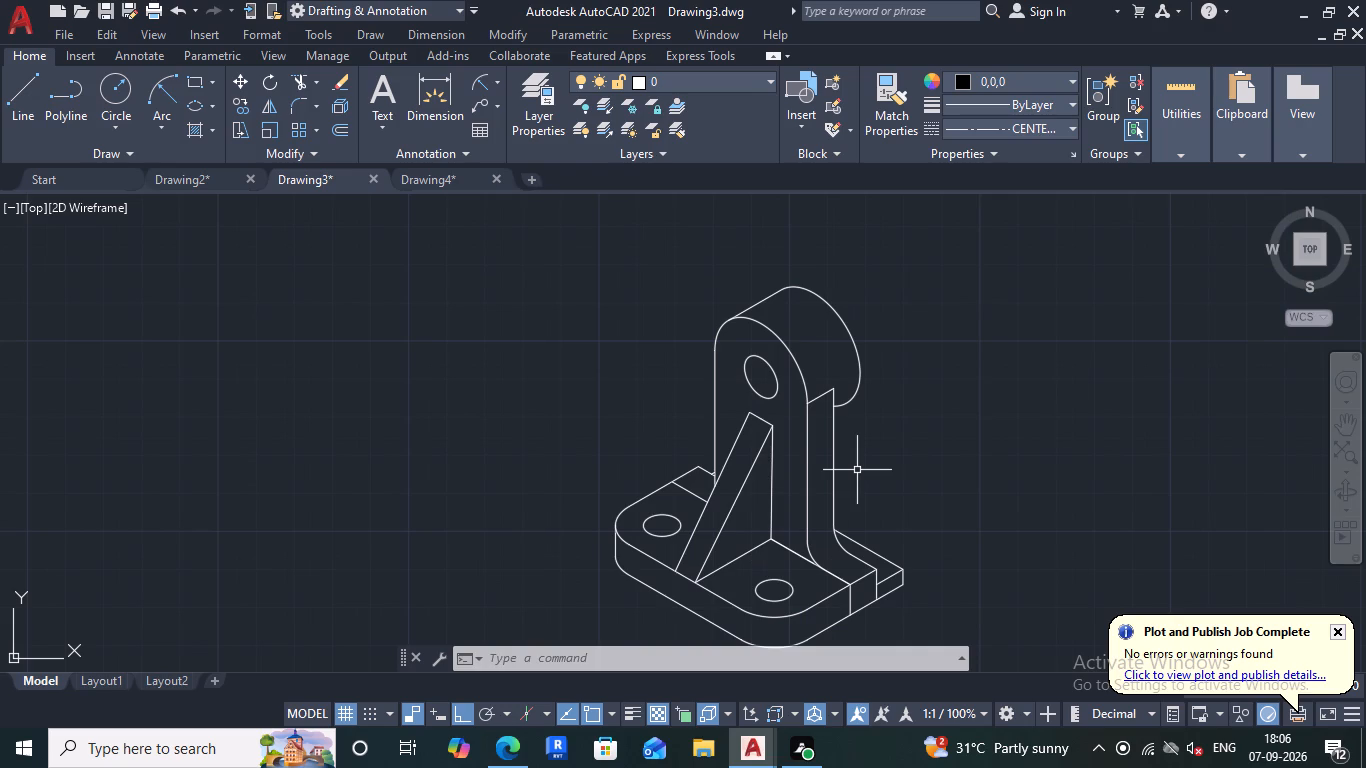
pyautogui.click(203, 129)
pyautogui.click(645, 124)
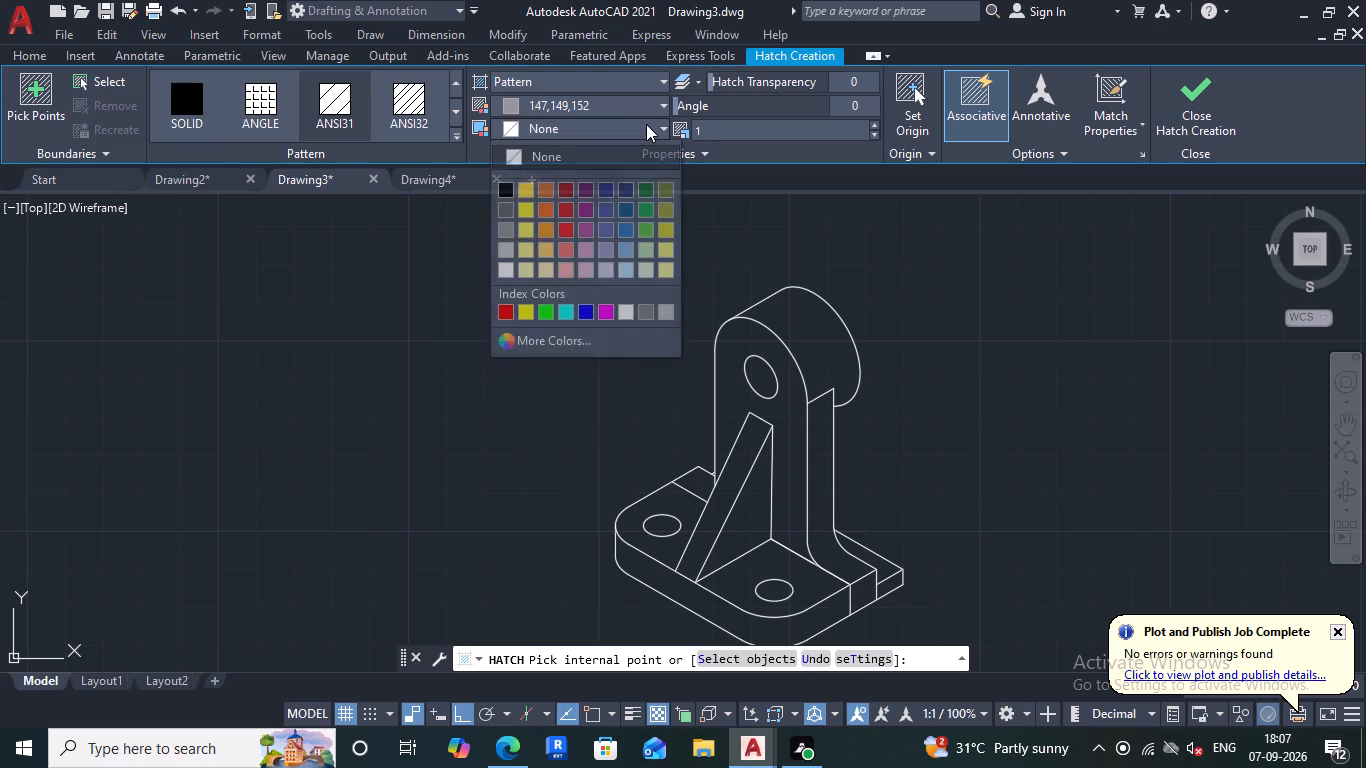
pyautogui.click(509, 231)
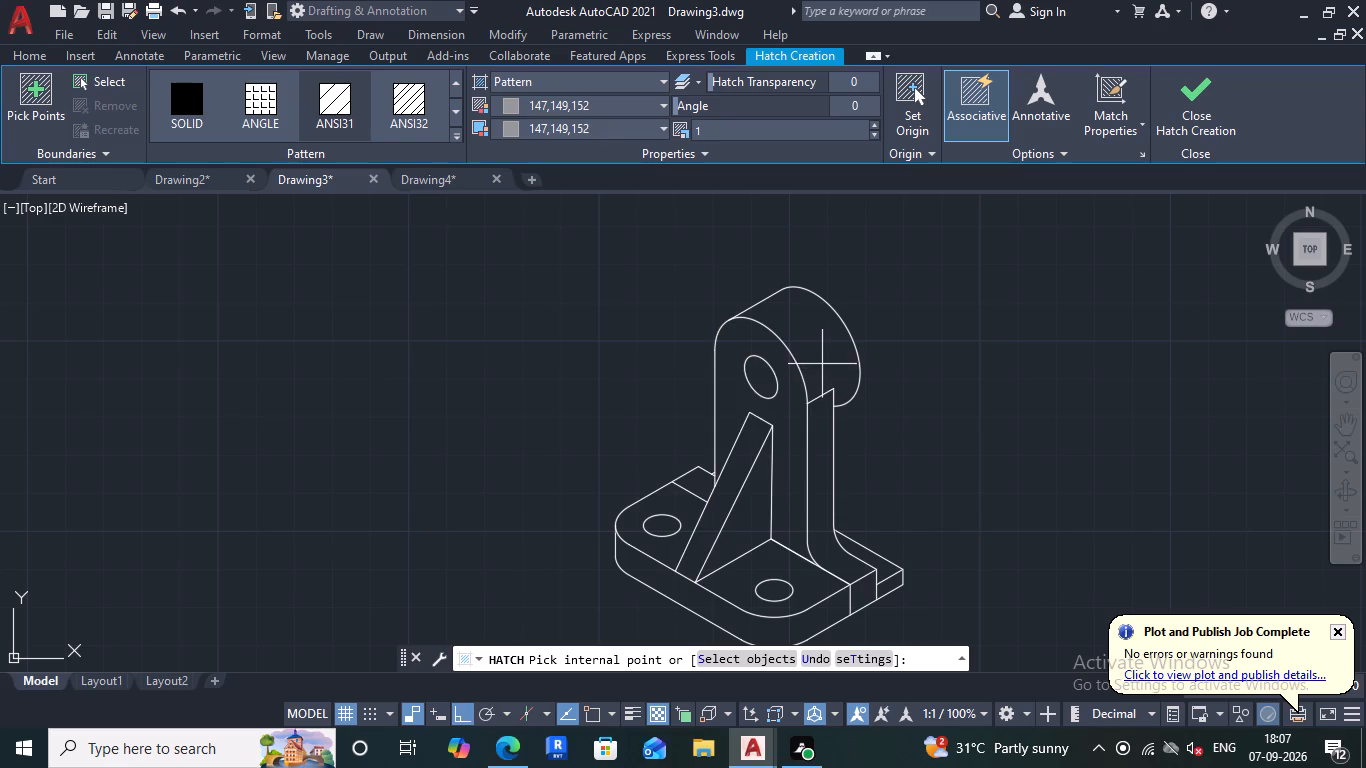
pyautogui.scroll(2, 823, 351)
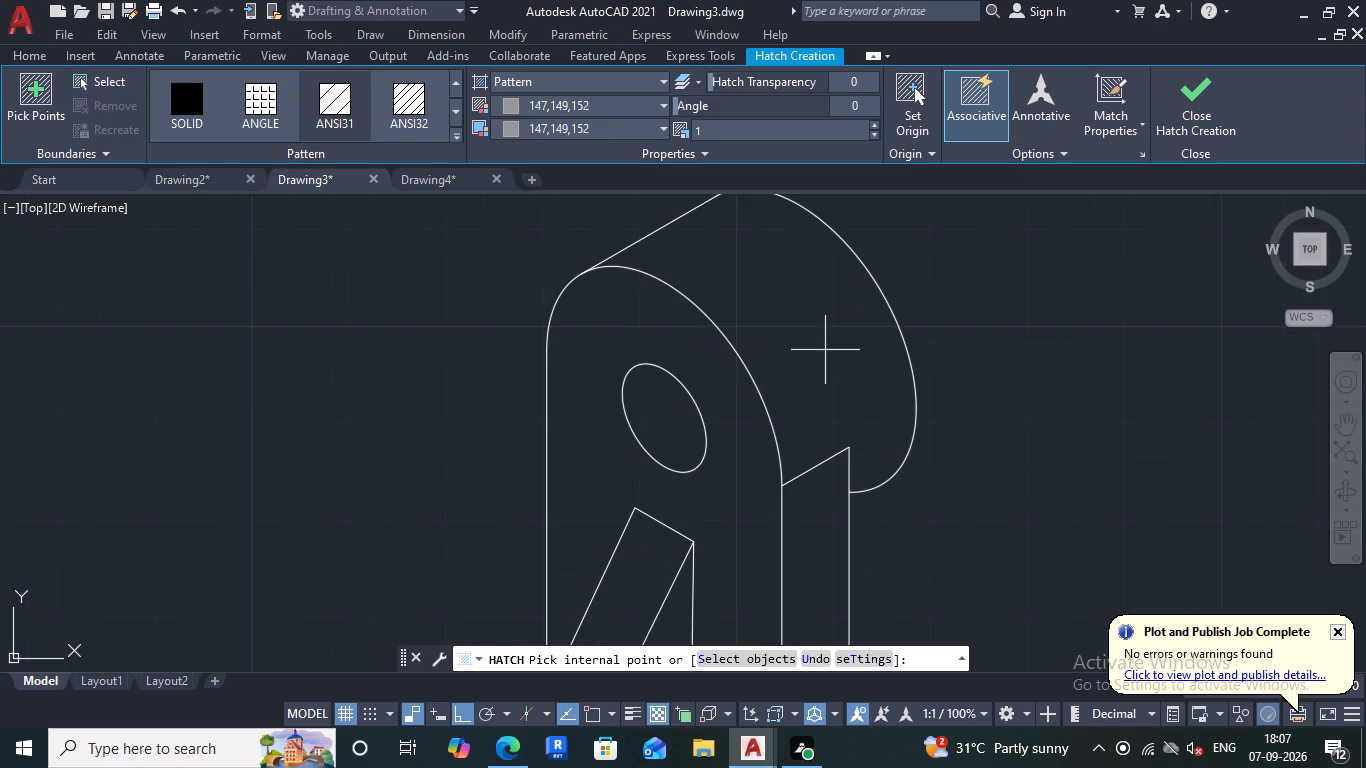
pyautogui.click(825, 350)
pyautogui.scroll(-2, 825, 357)
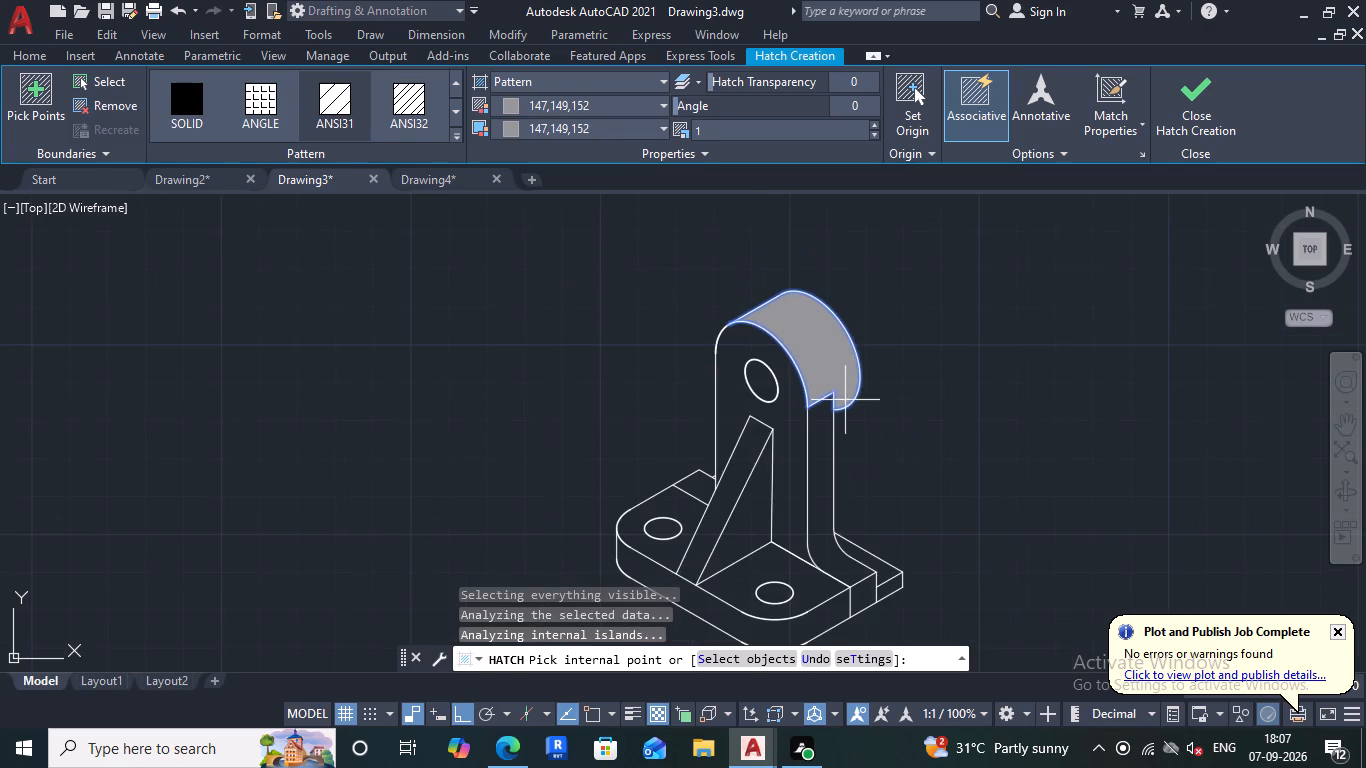
# Add the upright's narrow side face and the rear flange's top, end and adjoining side faces to the grey hatch.
pyautogui.scroll(1, 857, 448)
pyautogui.click(801, 454)
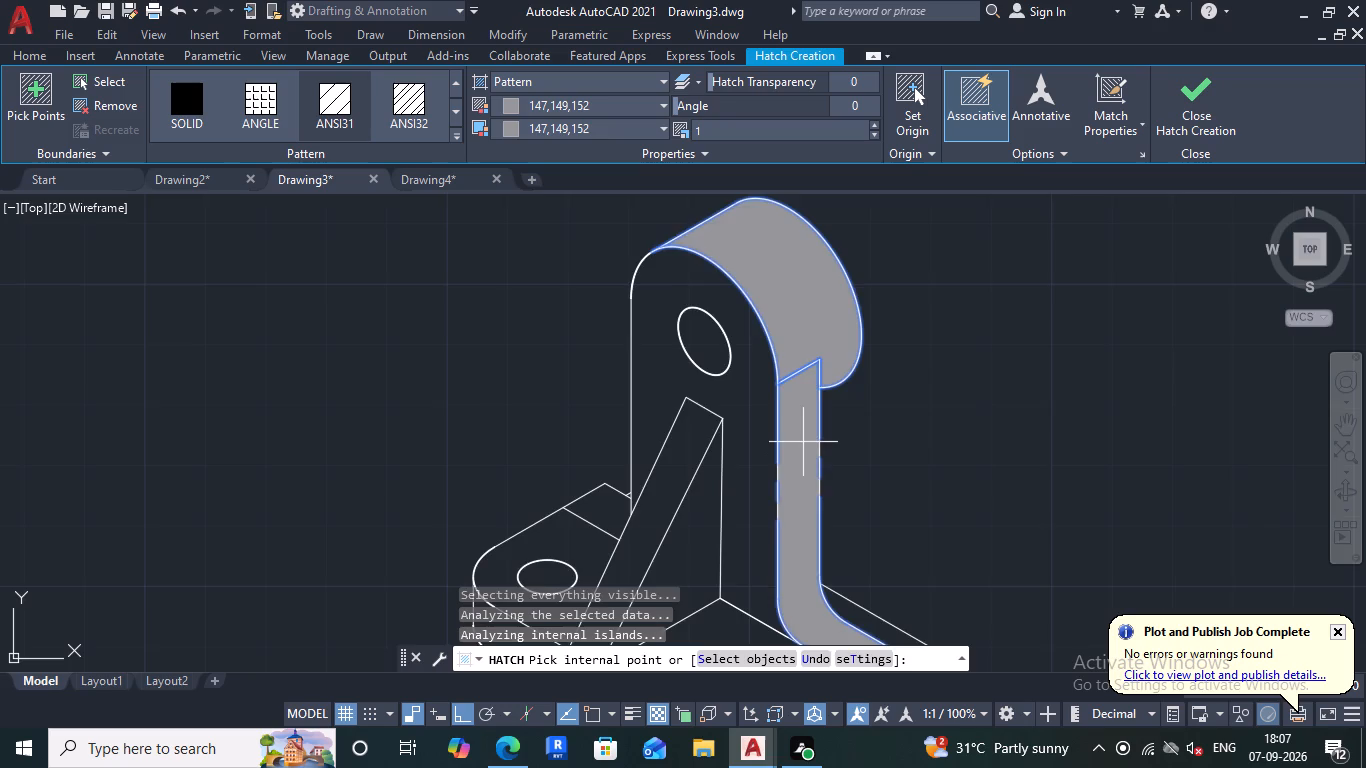
pyautogui.scroll(-2, 803, 440)
pyautogui.scroll(2, 837, 483)
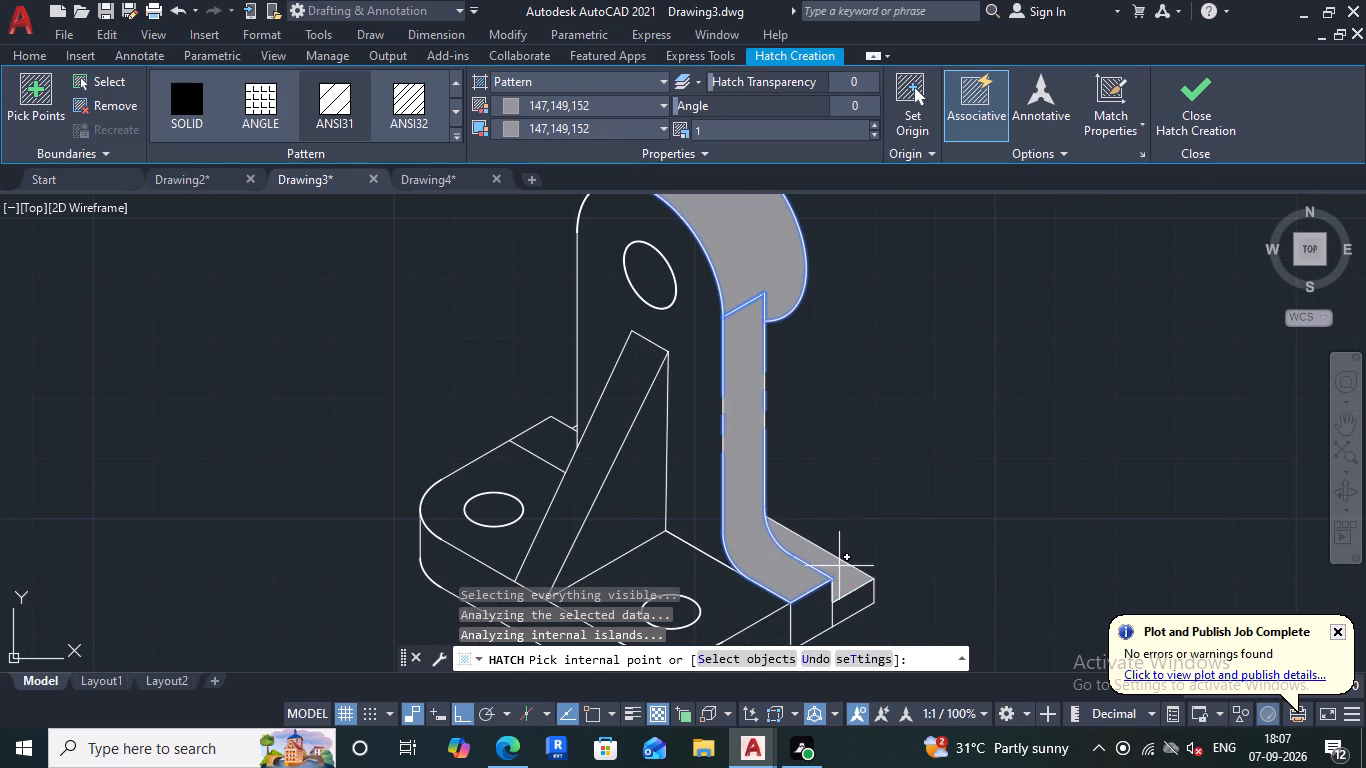
pyautogui.click(848, 582)
pyautogui.click(856, 599)
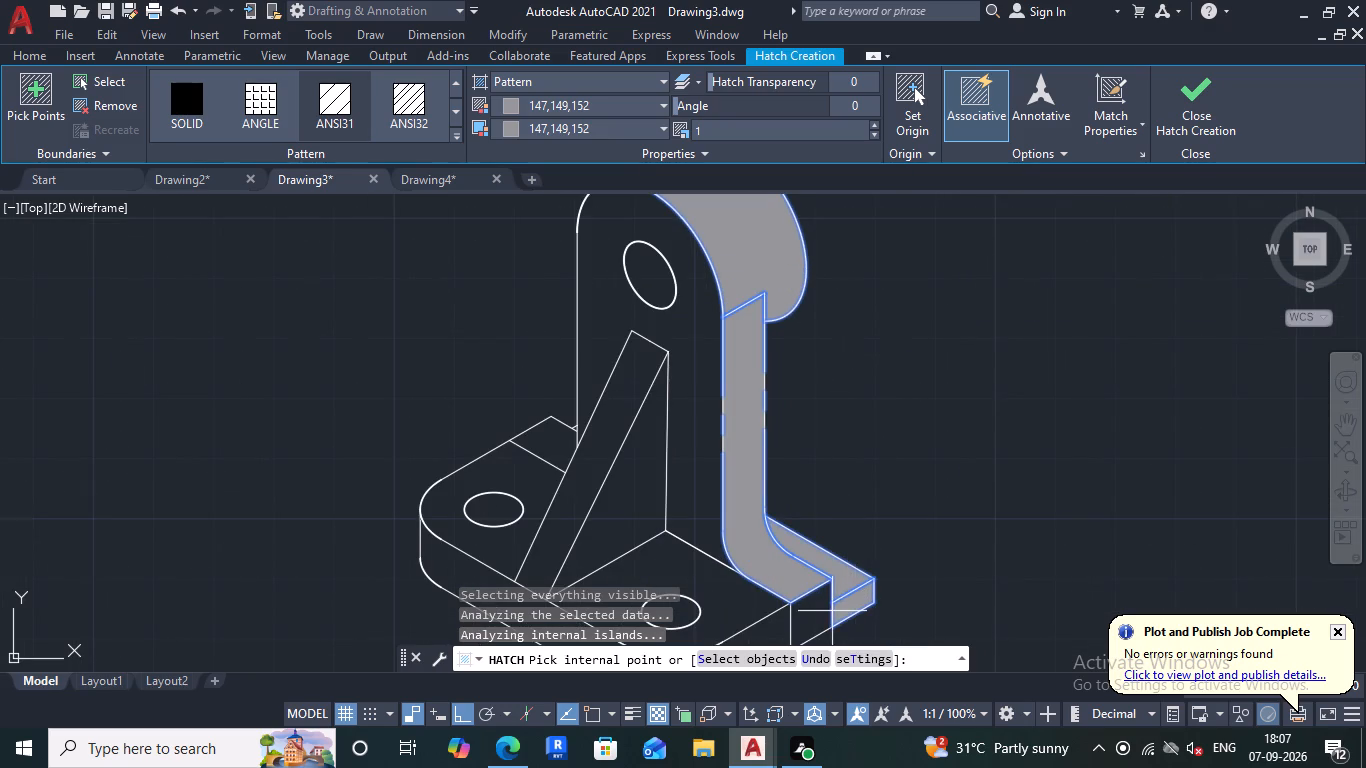
pyautogui.click(821, 610)
# Hatch the base's front rim and top surfaces, both rib faces and the small rear base area in the same grey.
pyautogui.scroll(-3, 813, 547)
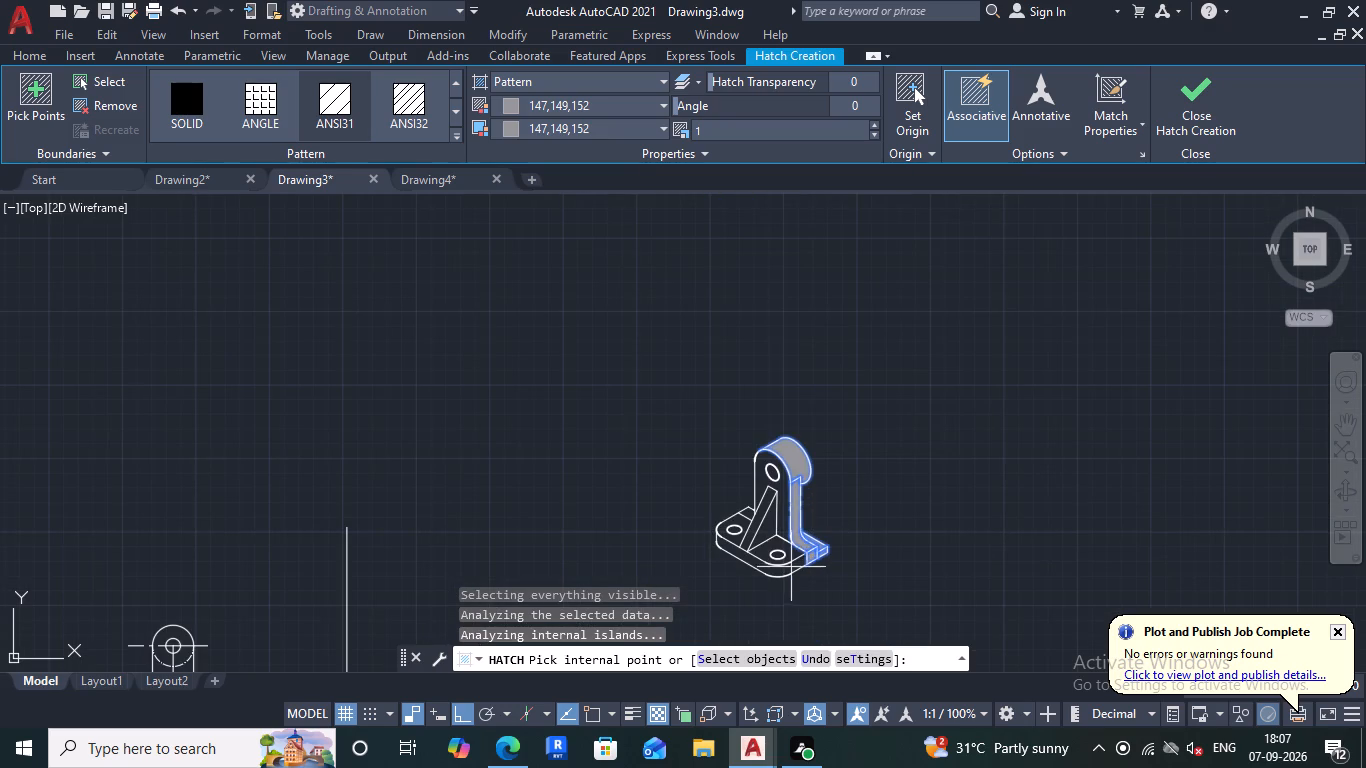
pyautogui.scroll(1, 791, 568)
pyautogui.click(801, 569)
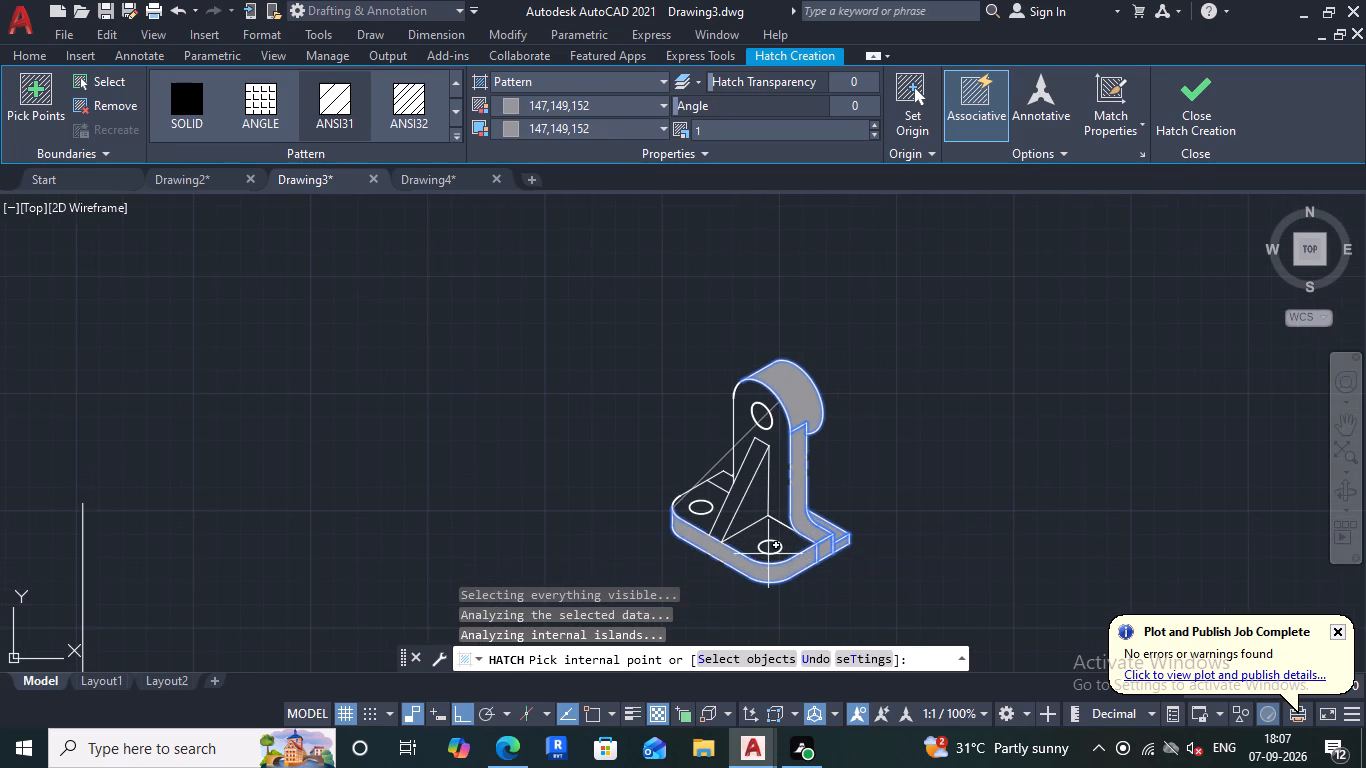
pyautogui.click(746, 551)
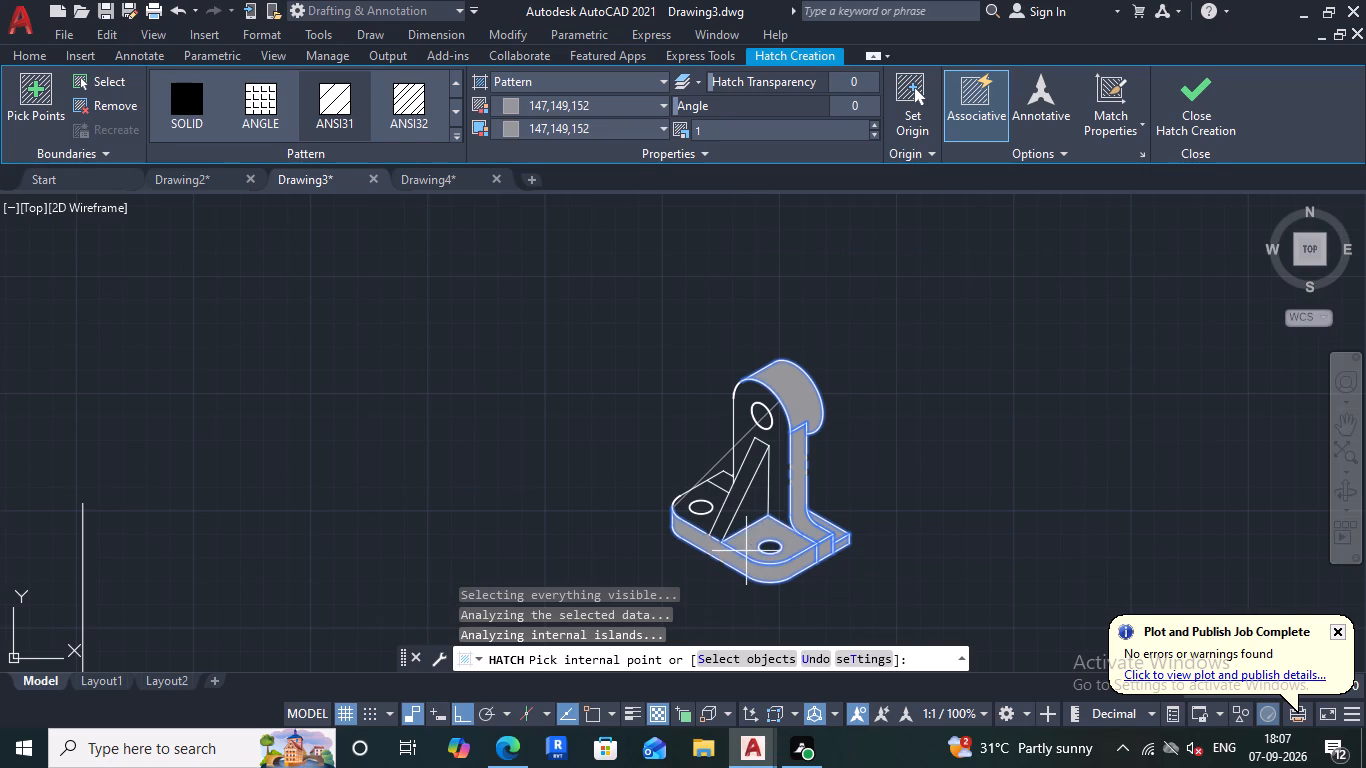
pyautogui.scroll(2, 745, 524)
pyautogui.click(748, 518)
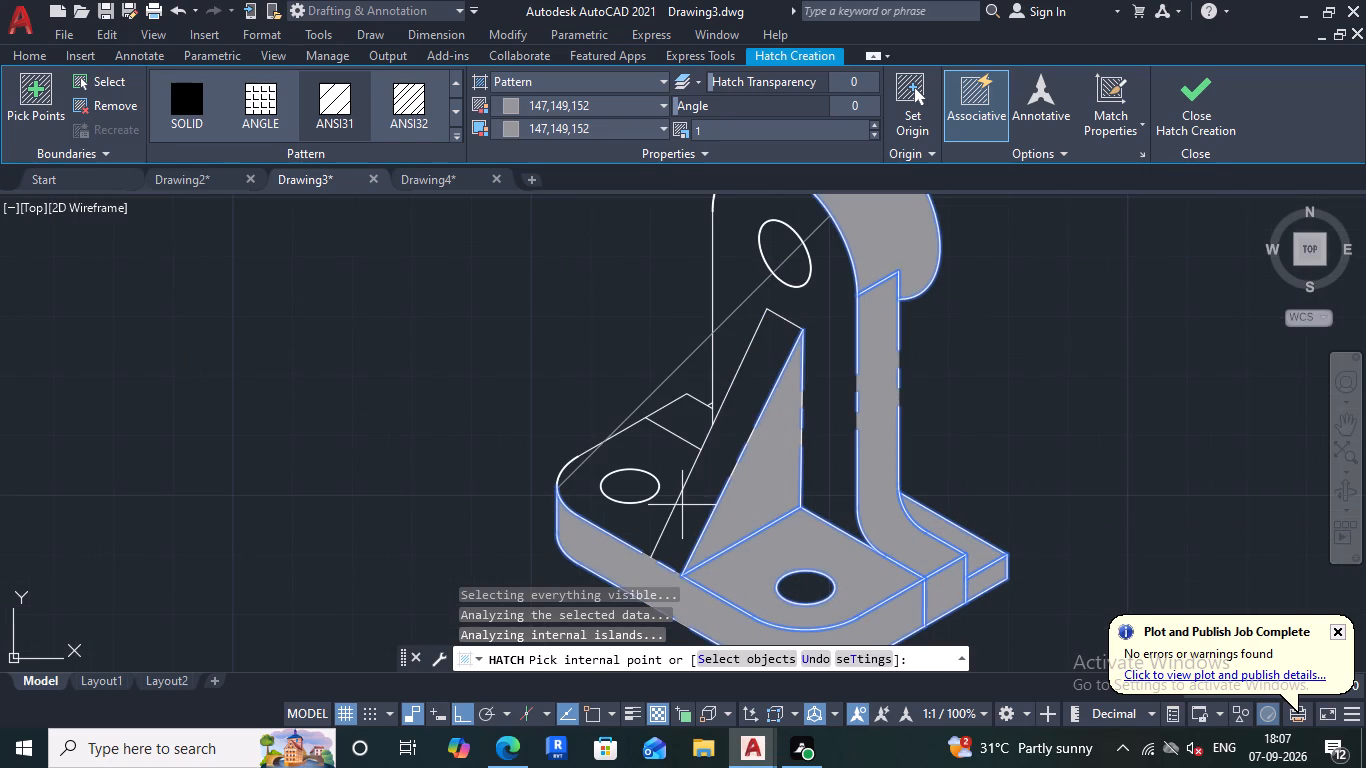
pyautogui.click(702, 504)
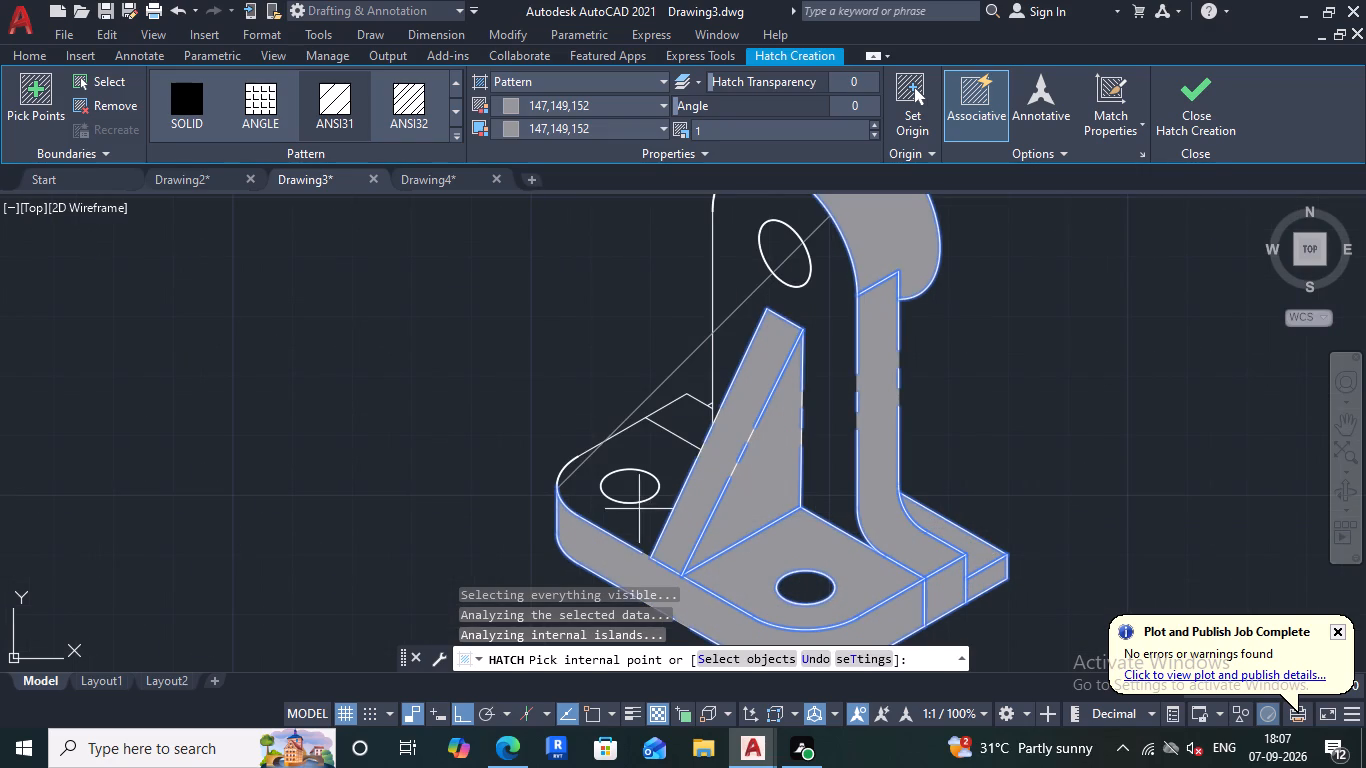
pyautogui.click(639, 511)
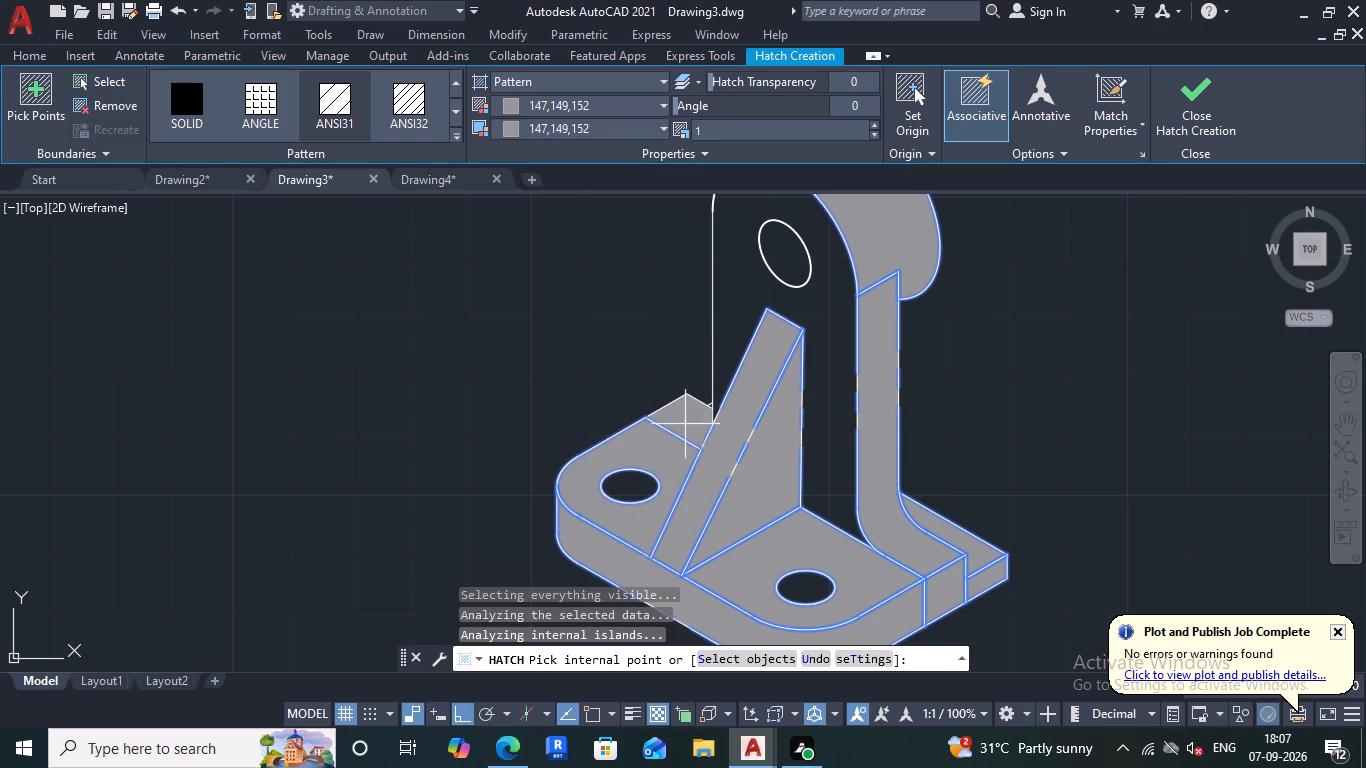
pyautogui.click(685, 424)
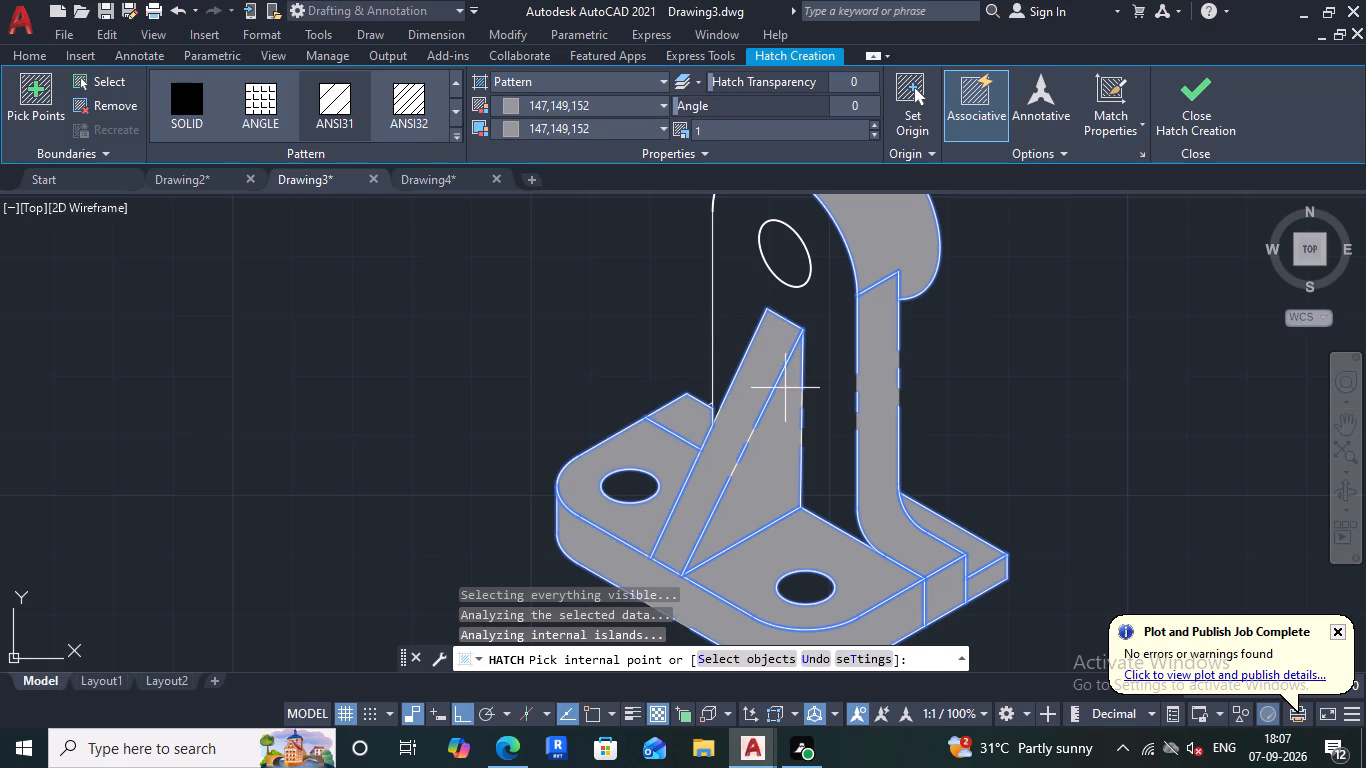
pyautogui.press('Return')
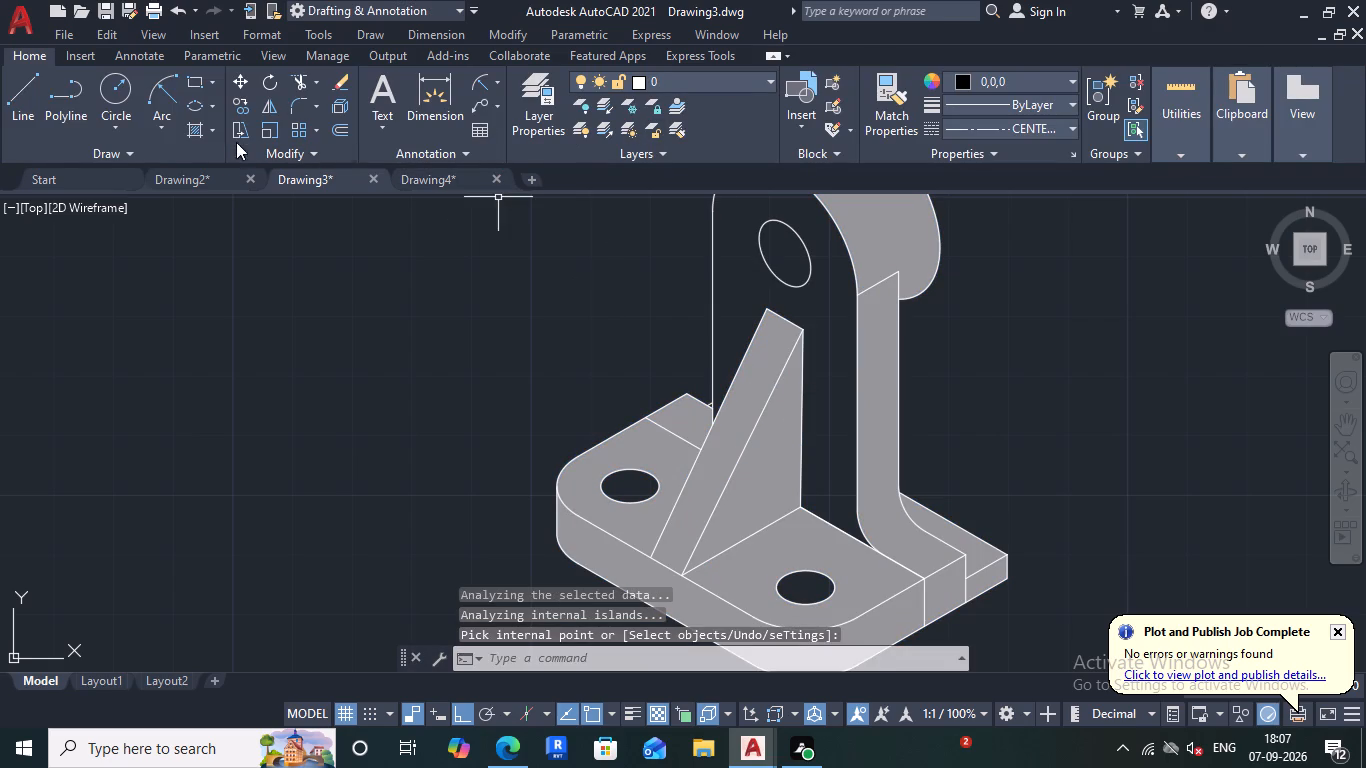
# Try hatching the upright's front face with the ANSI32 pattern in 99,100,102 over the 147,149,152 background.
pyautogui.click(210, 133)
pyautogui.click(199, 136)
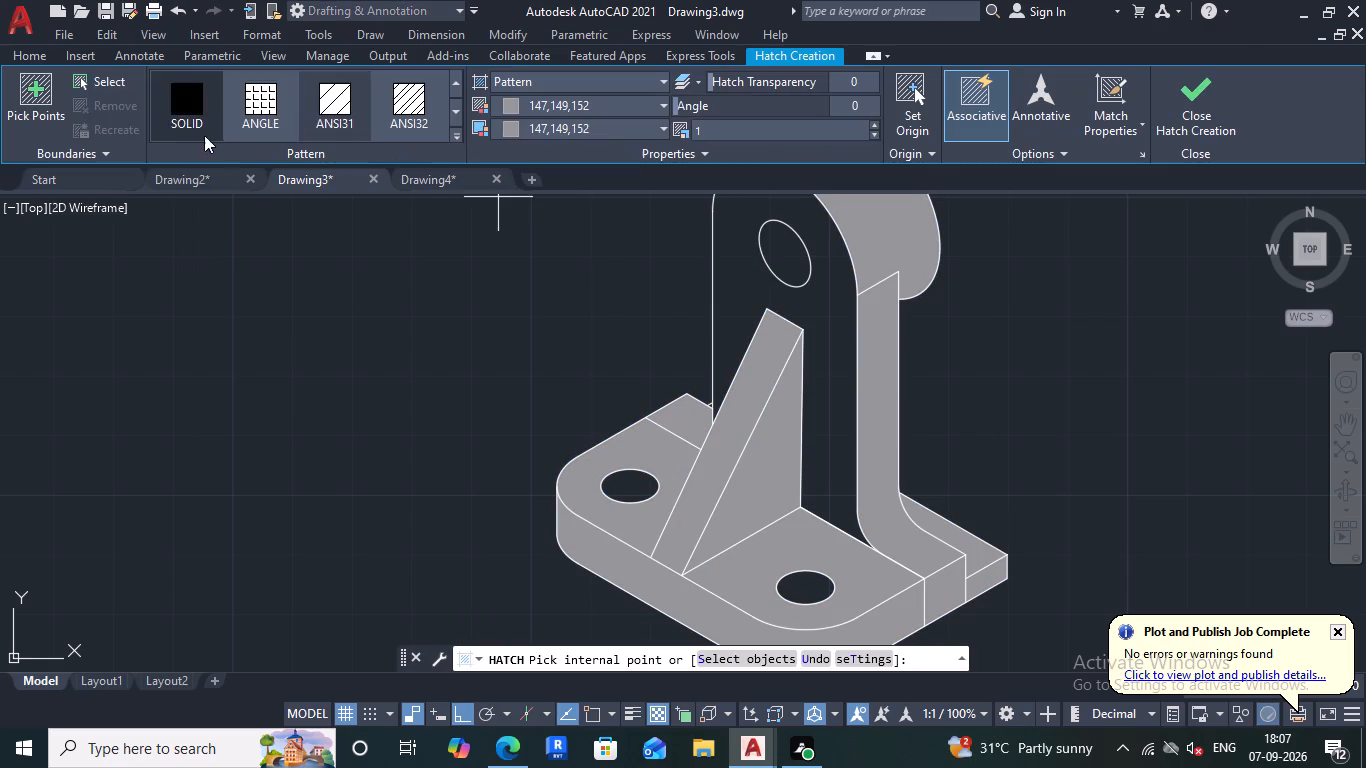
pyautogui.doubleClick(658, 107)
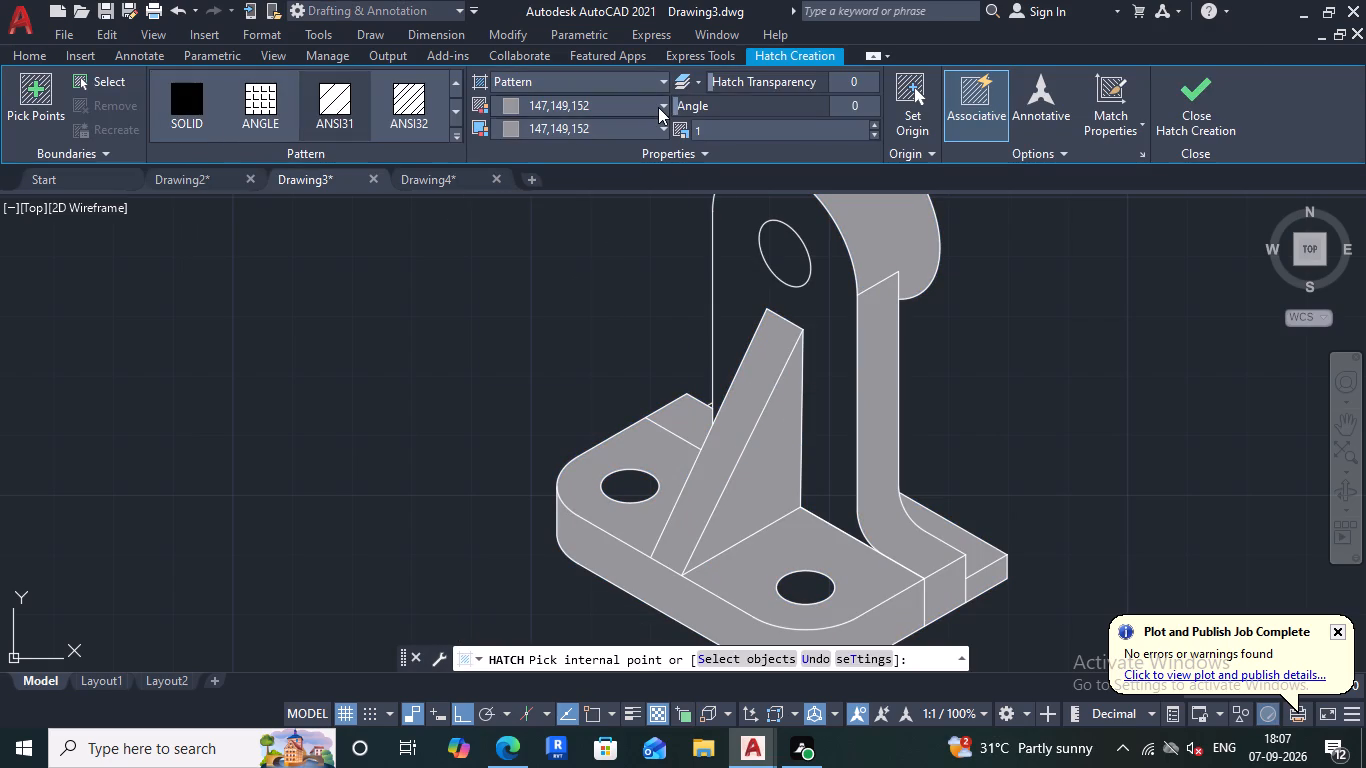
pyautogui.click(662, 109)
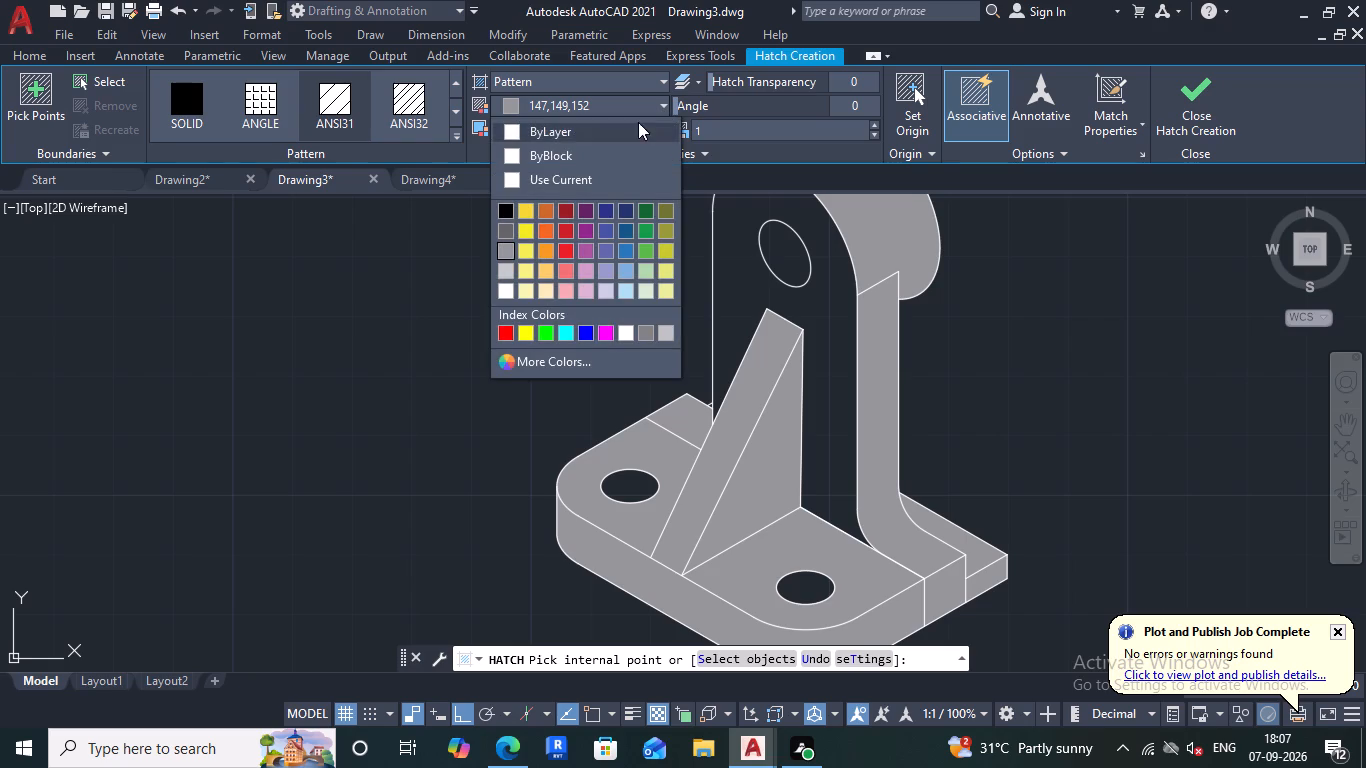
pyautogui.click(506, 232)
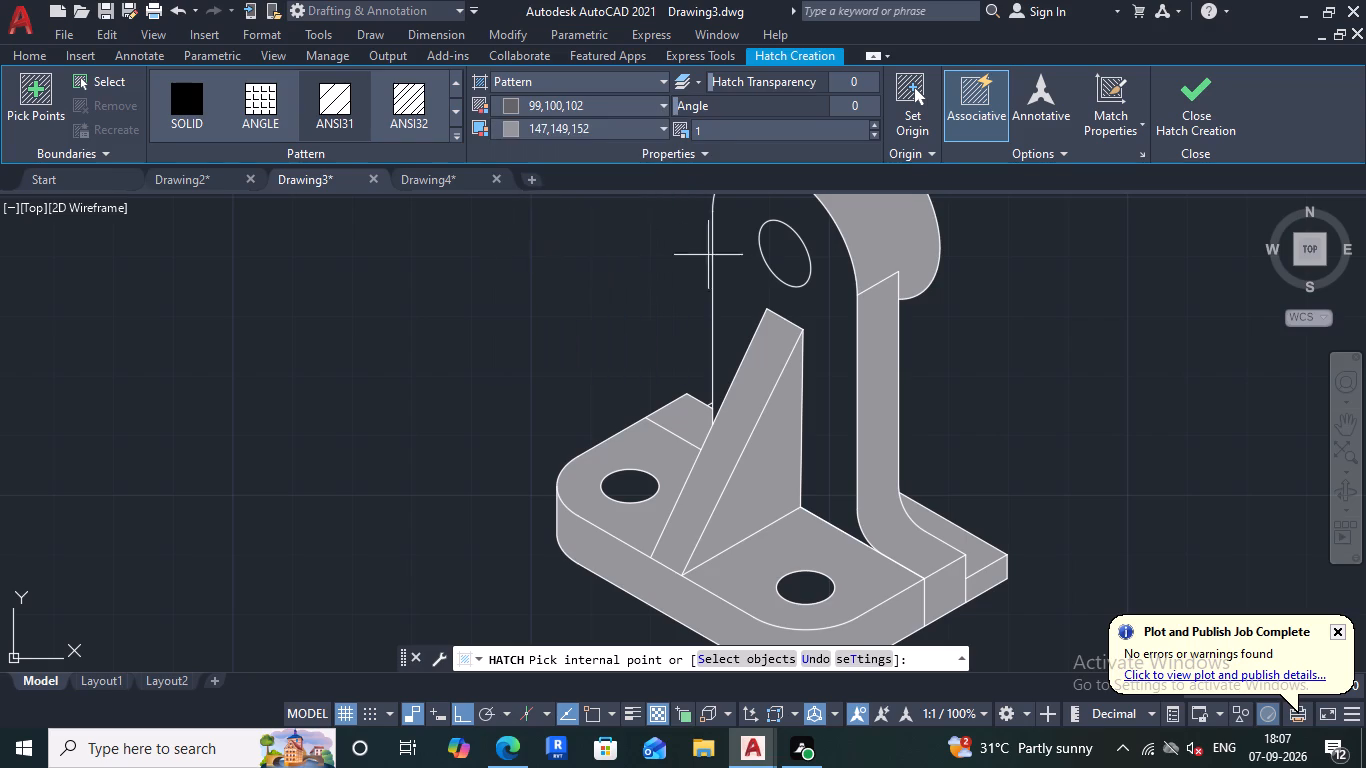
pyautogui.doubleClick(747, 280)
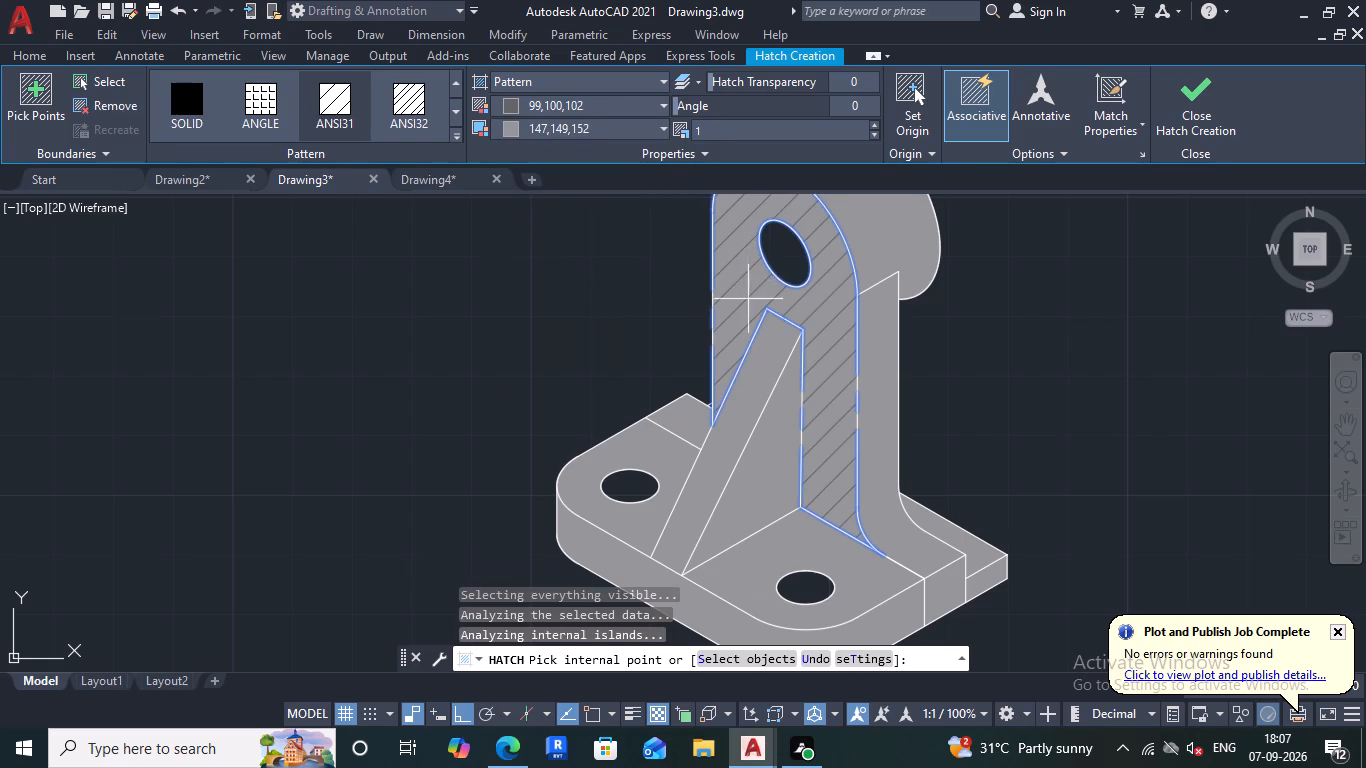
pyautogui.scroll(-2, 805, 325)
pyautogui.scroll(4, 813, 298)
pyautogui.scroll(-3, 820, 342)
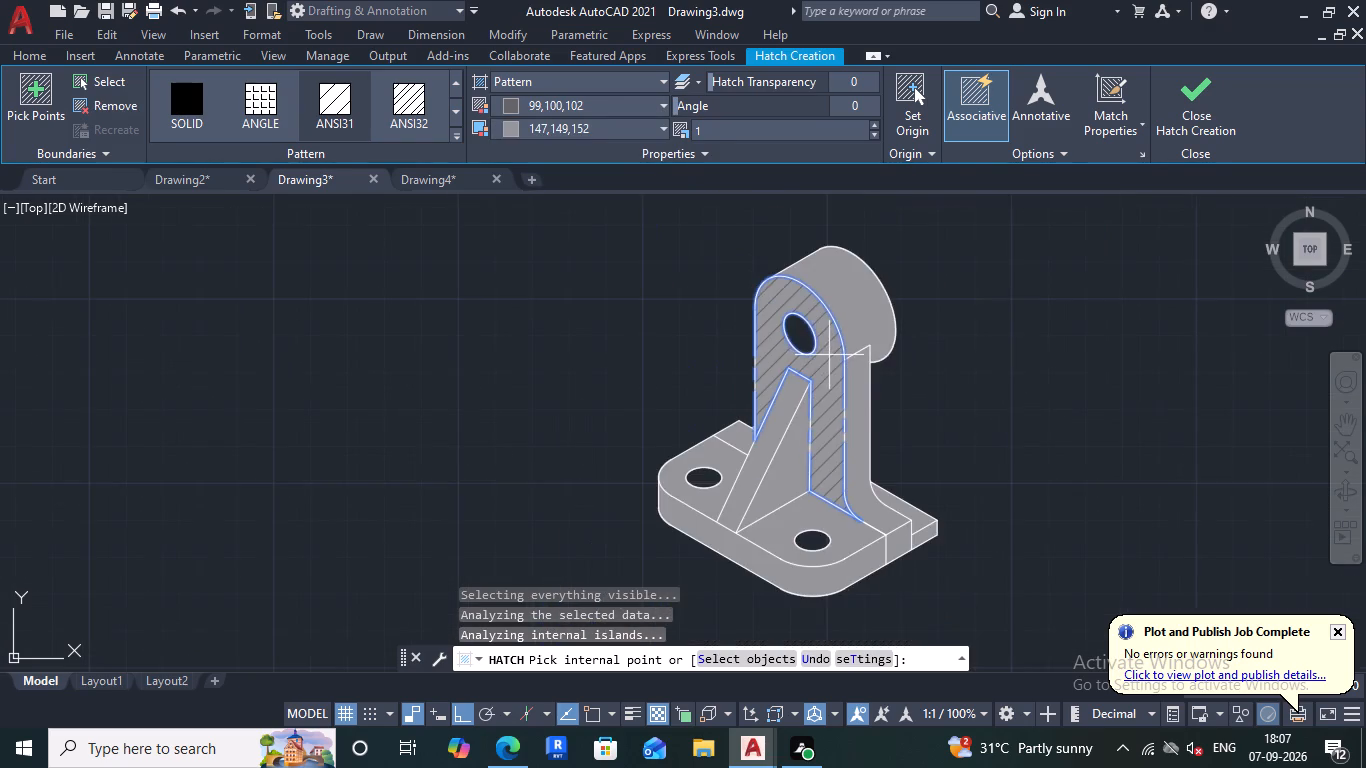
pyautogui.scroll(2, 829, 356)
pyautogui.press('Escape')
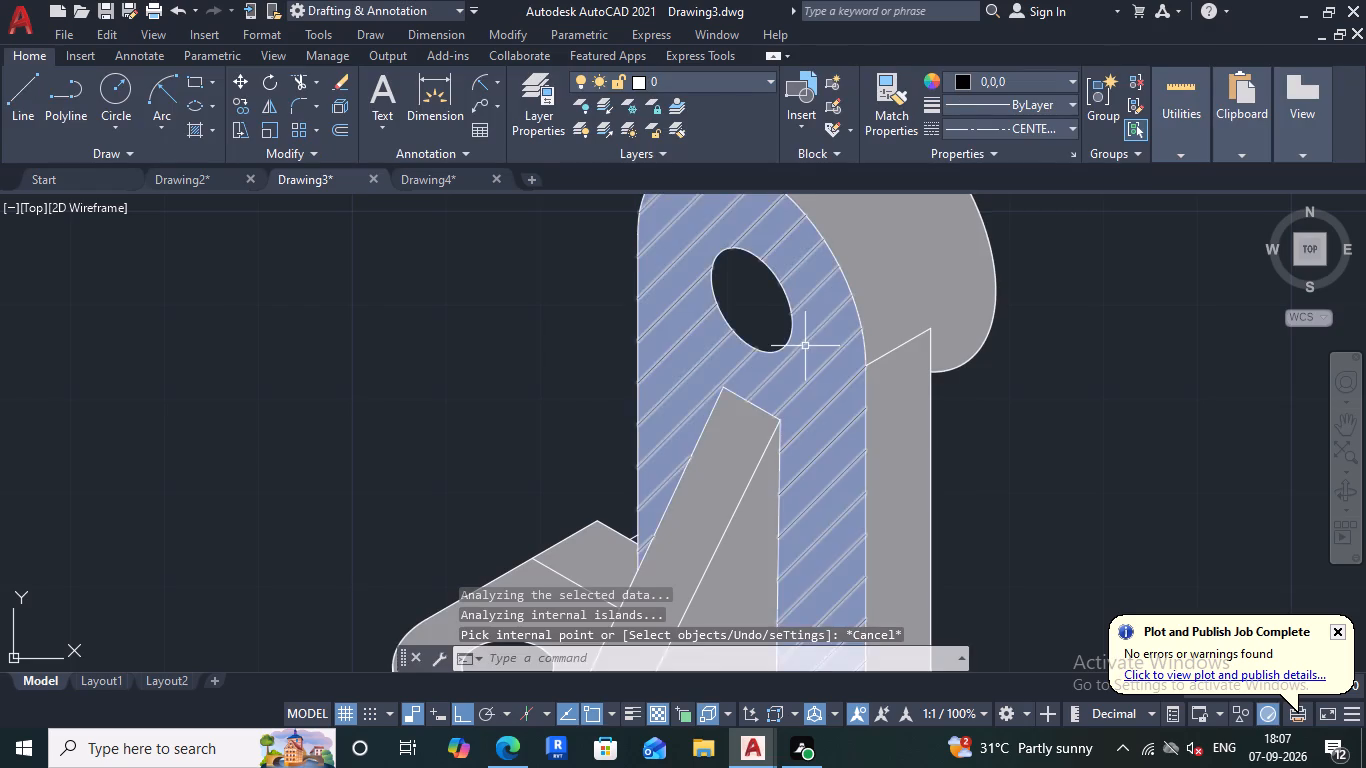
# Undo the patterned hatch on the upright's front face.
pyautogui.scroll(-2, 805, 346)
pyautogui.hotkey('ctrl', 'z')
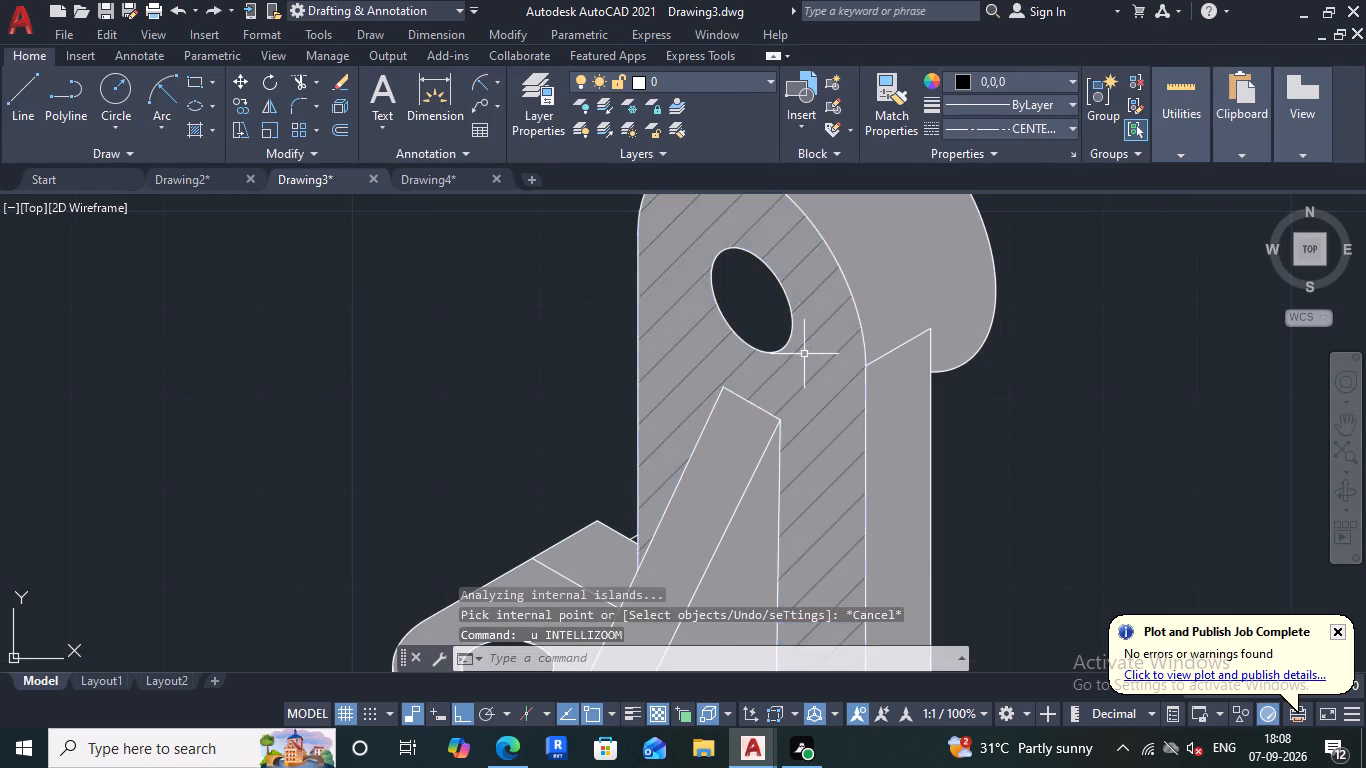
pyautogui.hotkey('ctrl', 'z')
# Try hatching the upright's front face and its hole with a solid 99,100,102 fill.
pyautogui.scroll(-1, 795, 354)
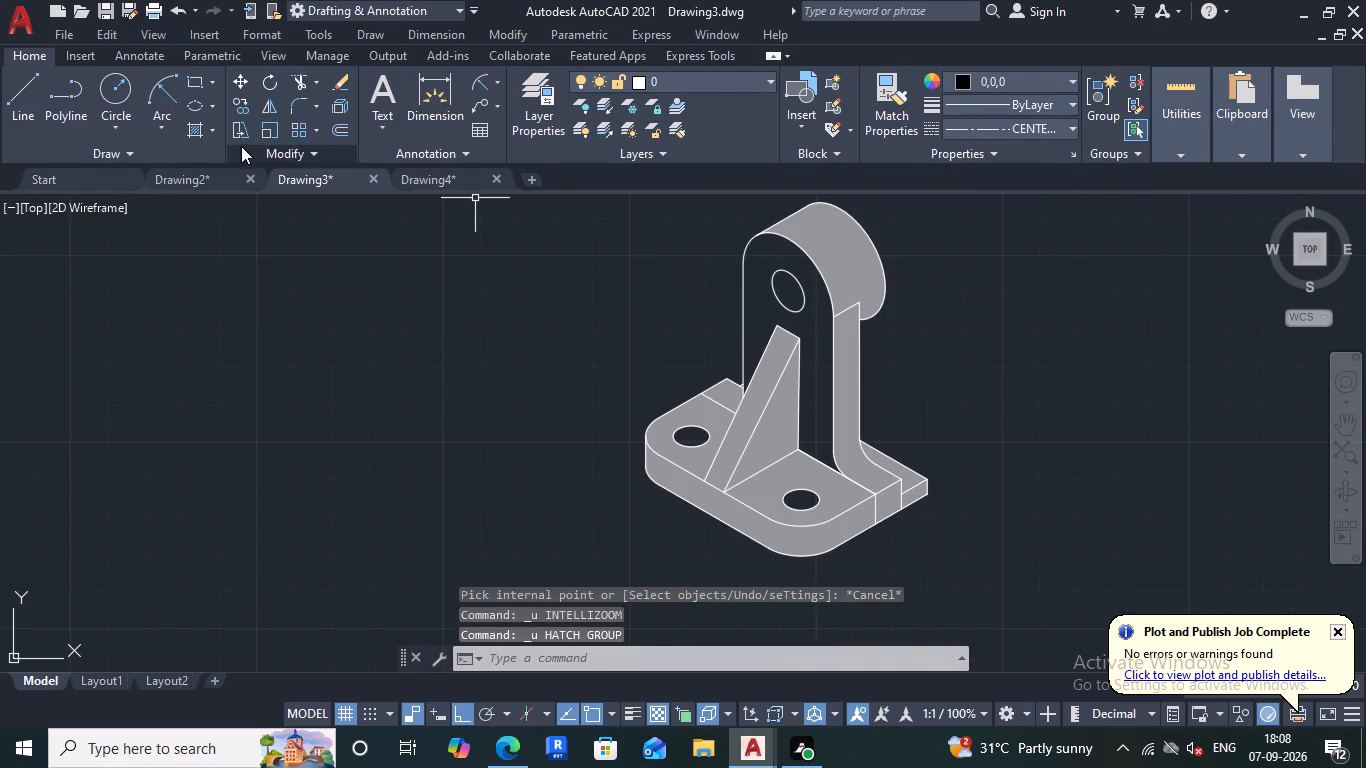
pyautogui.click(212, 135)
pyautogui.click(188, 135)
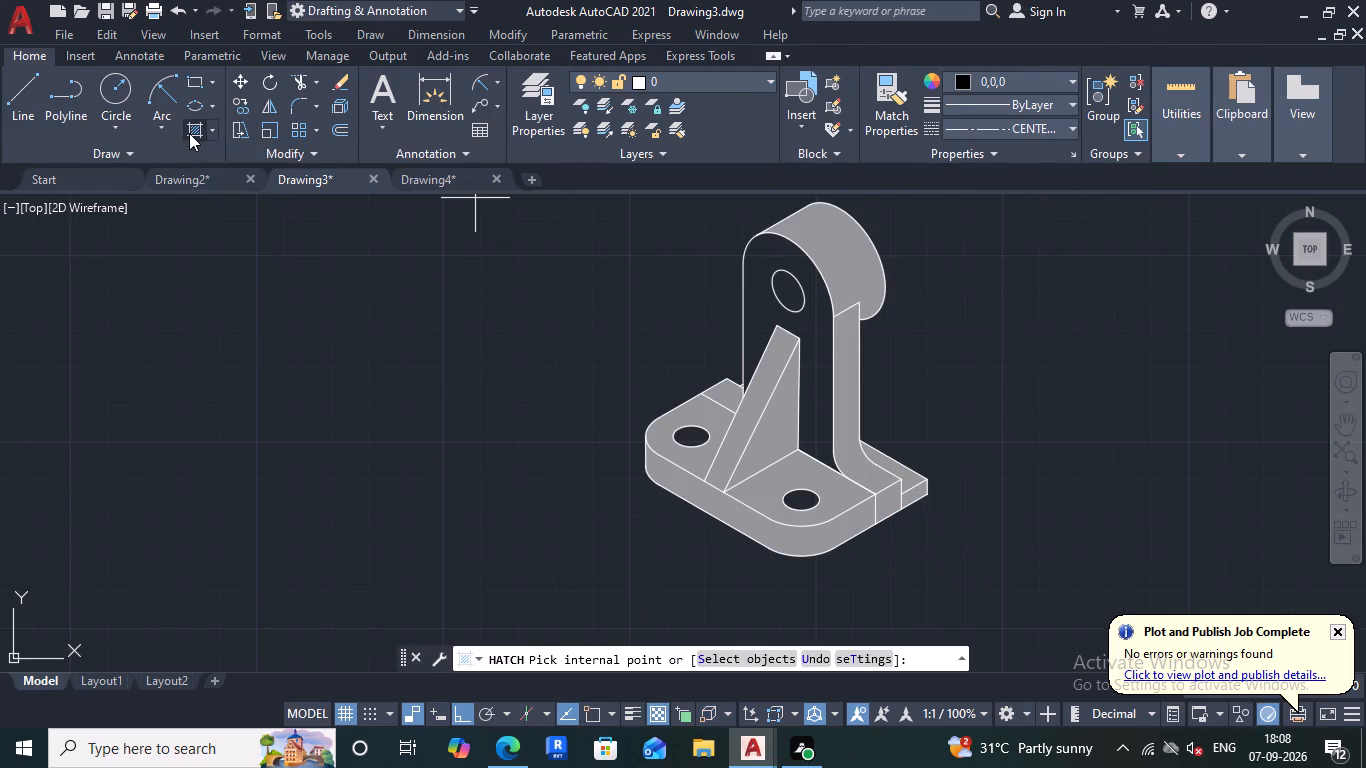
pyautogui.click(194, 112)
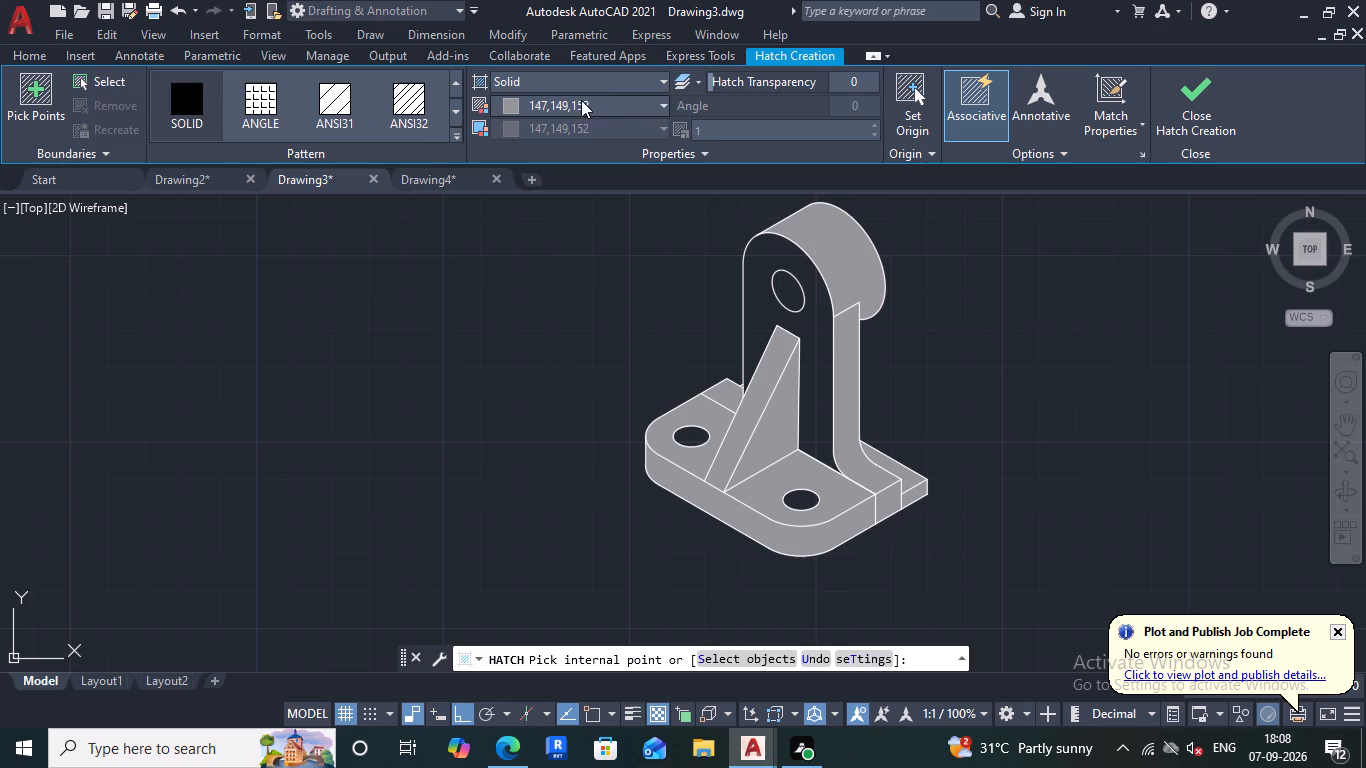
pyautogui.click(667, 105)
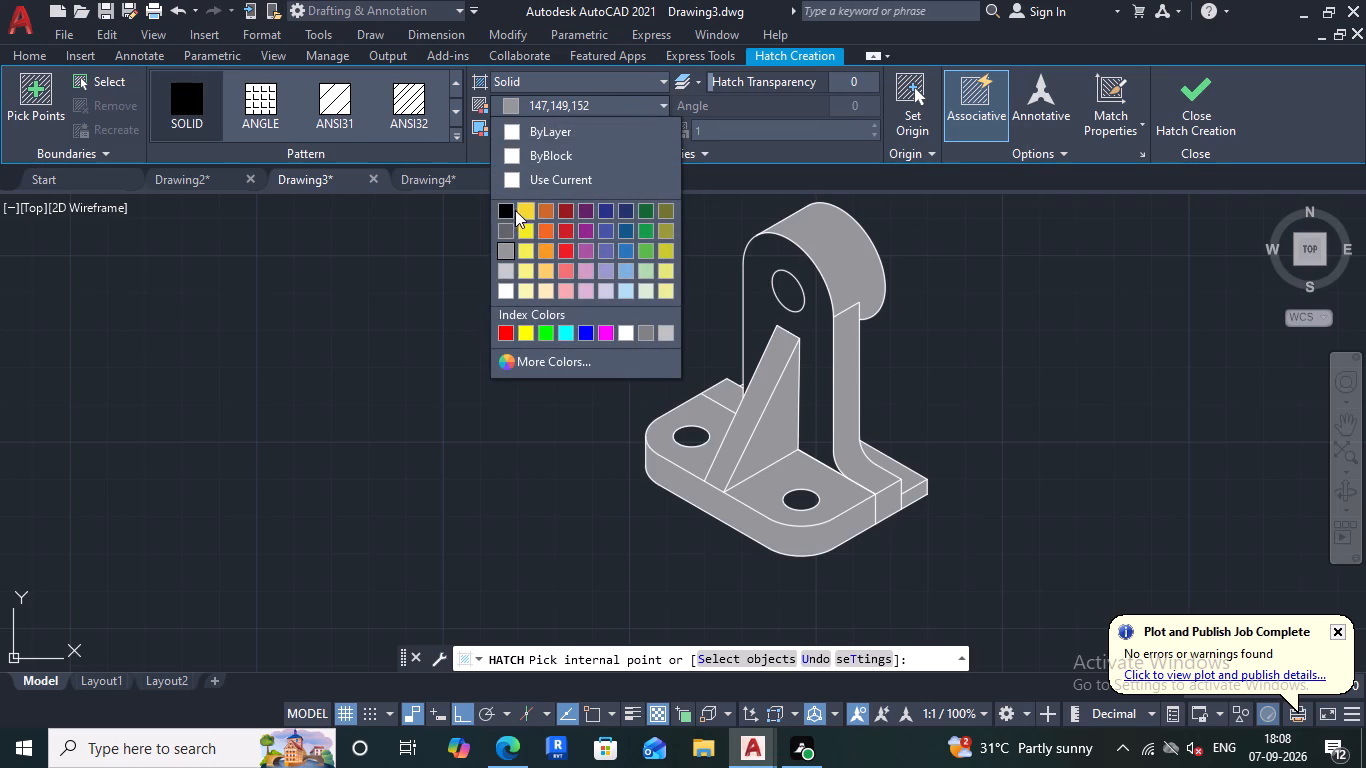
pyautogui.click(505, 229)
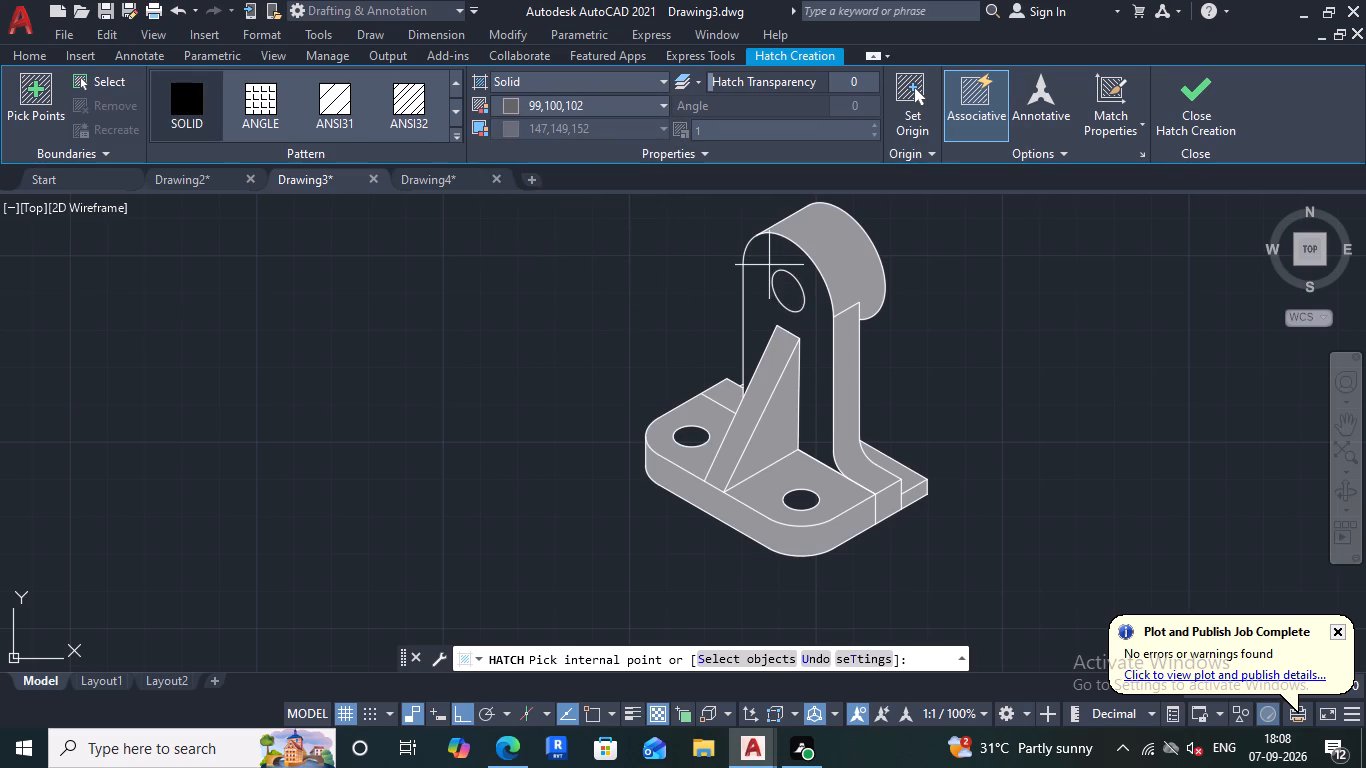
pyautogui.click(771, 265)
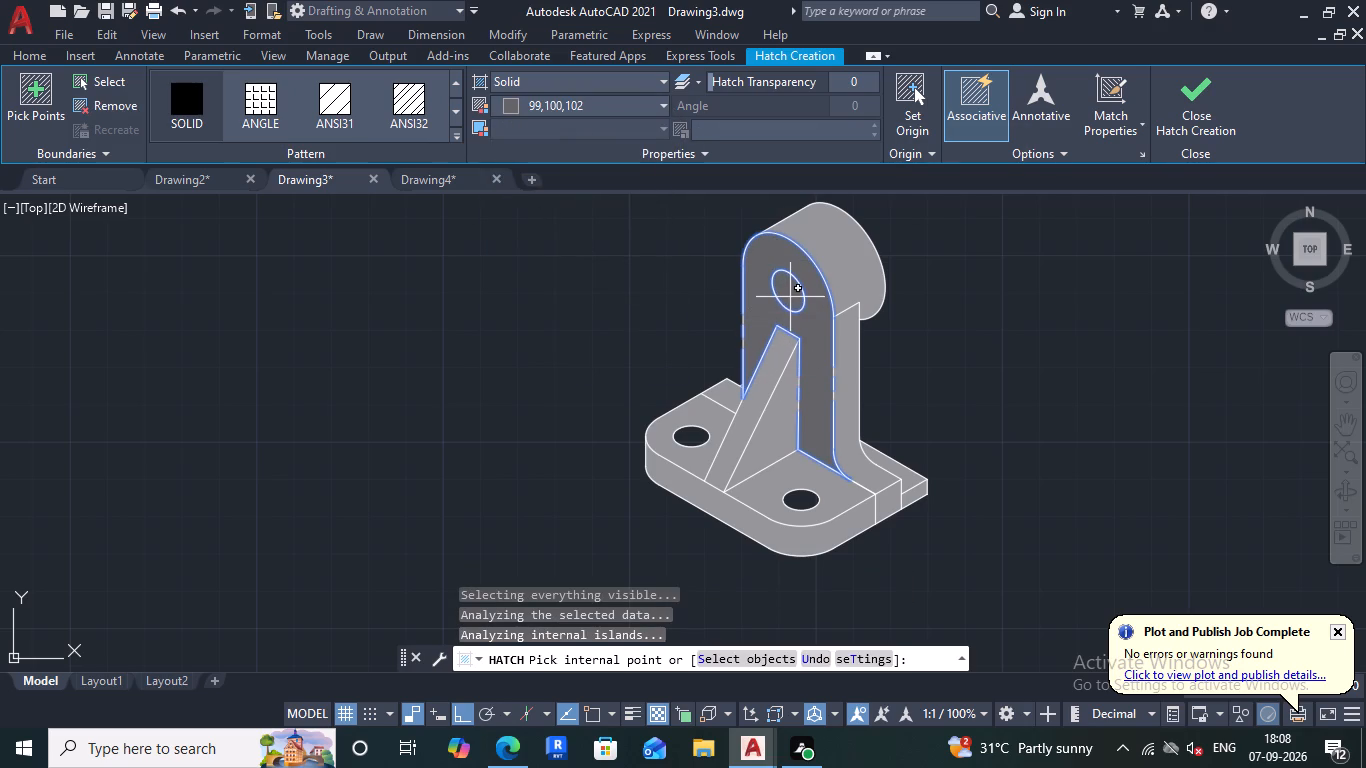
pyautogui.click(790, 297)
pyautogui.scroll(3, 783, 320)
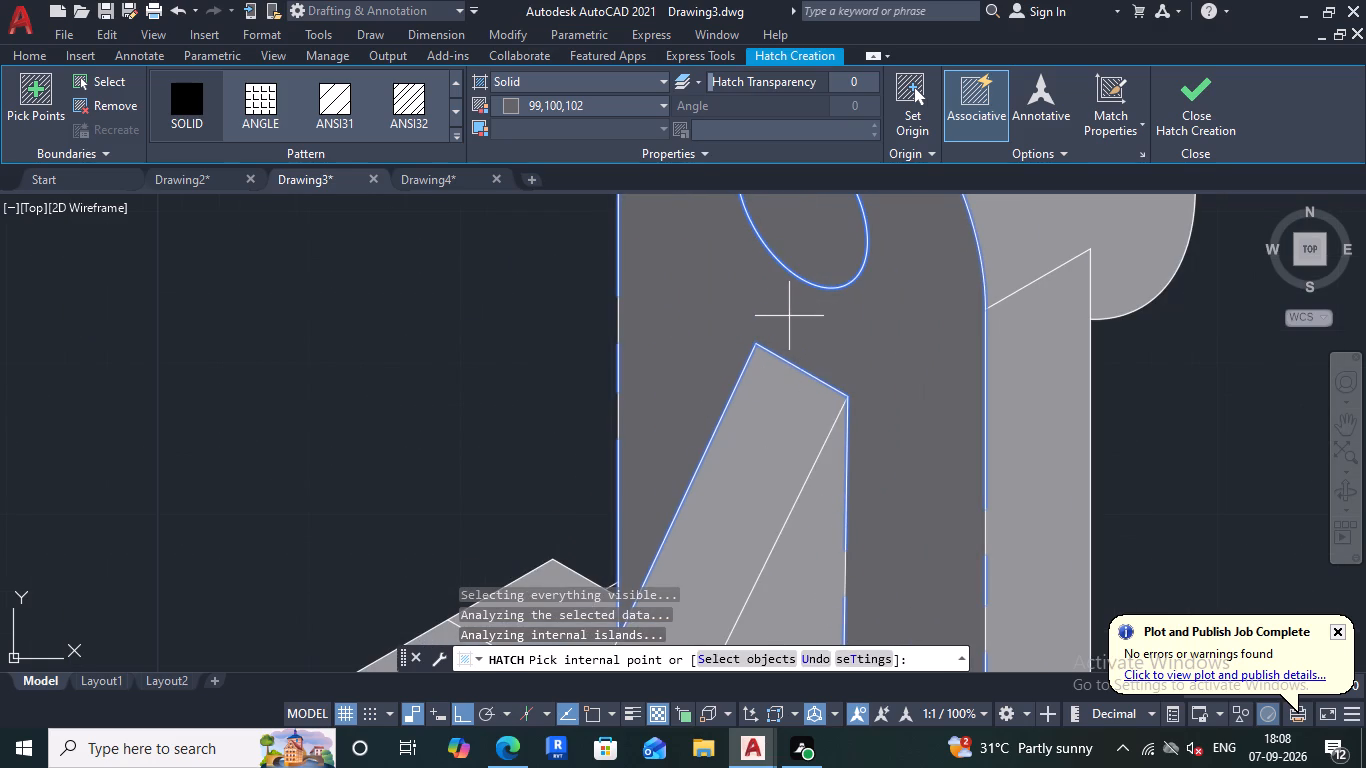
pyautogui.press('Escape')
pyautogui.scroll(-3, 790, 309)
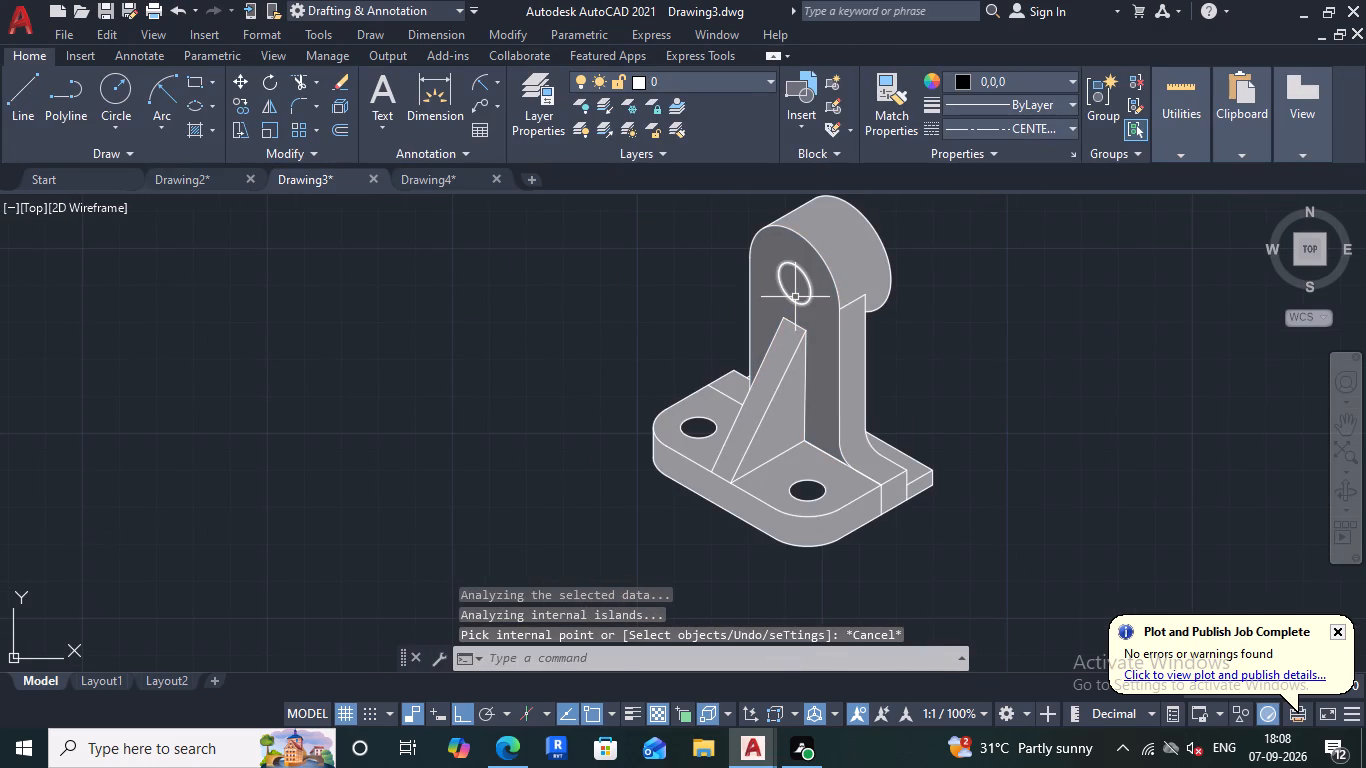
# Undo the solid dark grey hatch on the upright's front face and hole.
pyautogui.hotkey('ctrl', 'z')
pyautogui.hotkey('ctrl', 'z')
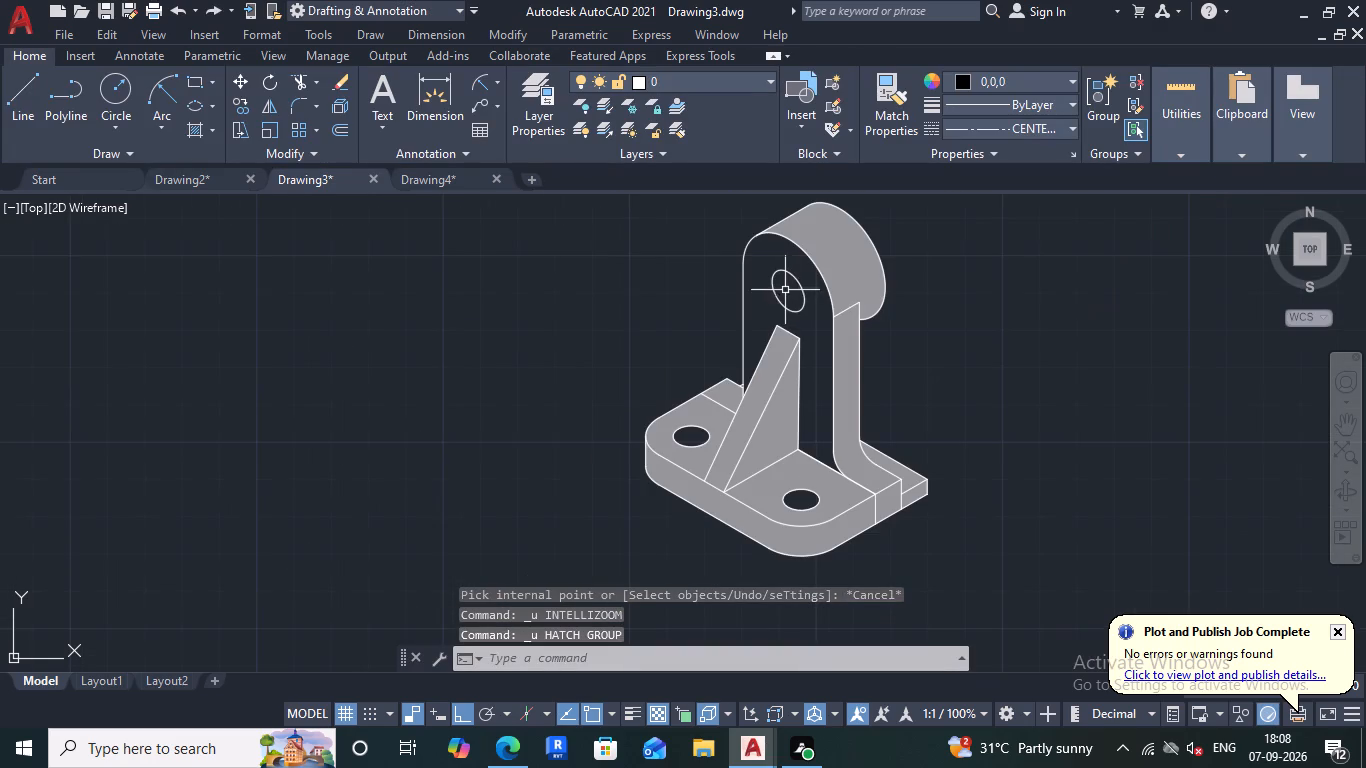
# Hatch the upright's front face, leaving its hole empty, and both base holes with a solid 99,100,102 fill.
pyautogui.click(204, 135)
pyautogui.click(192, 112)
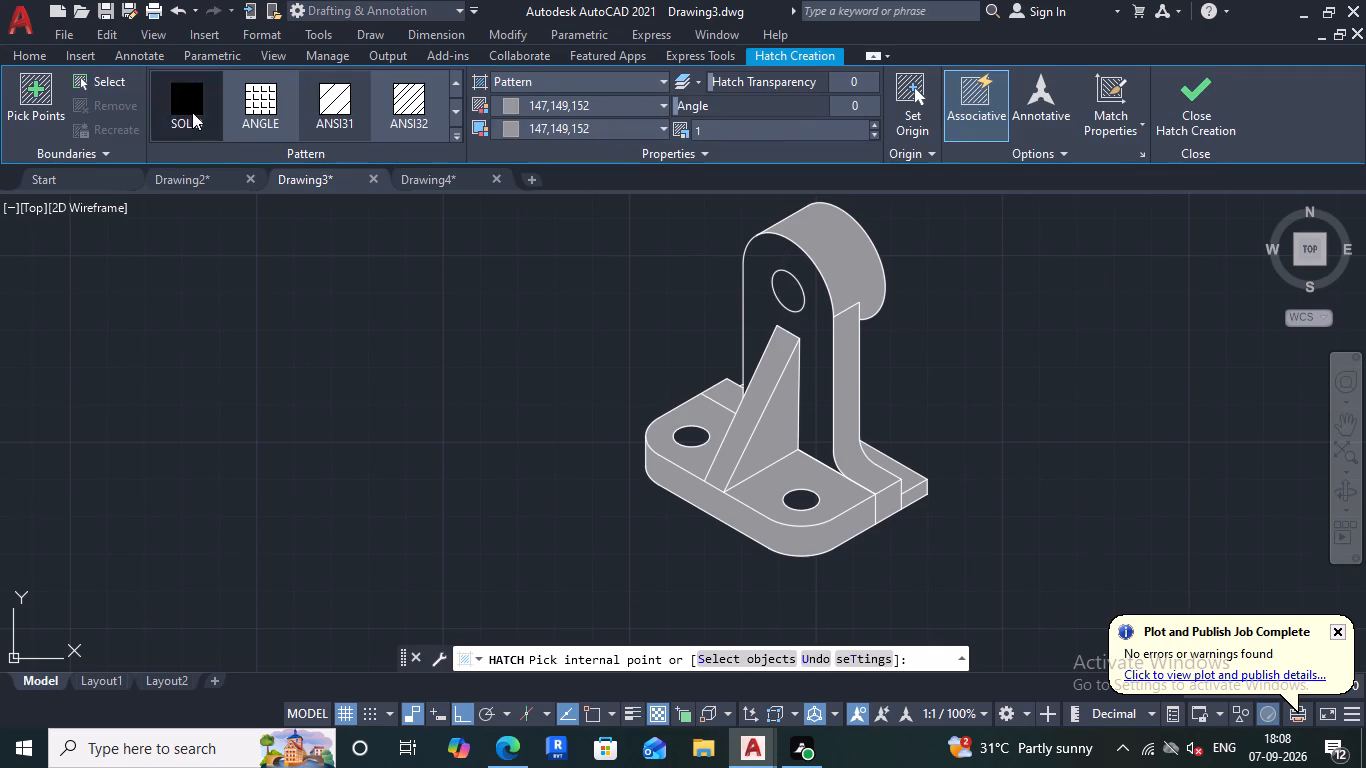
pyautogui.click(598, 100)
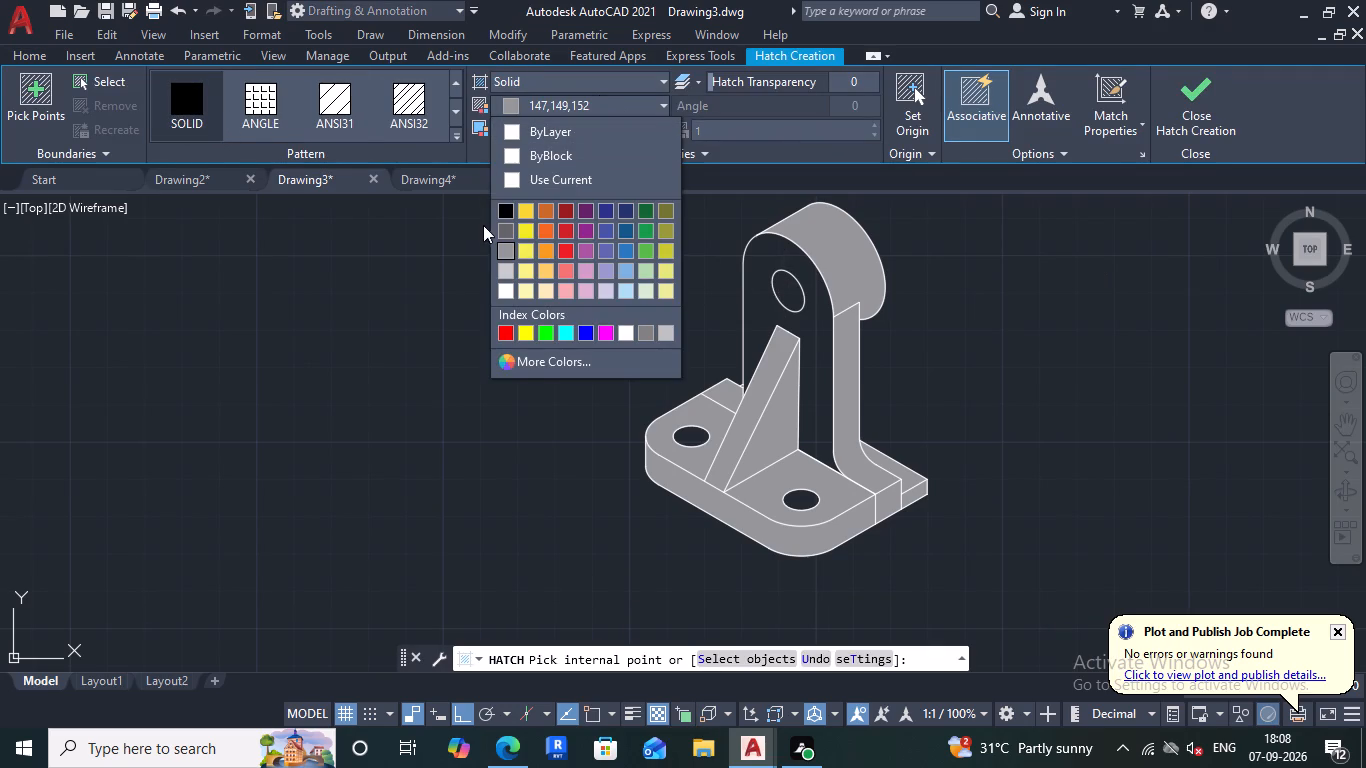
pyautogui.click(505, 230)
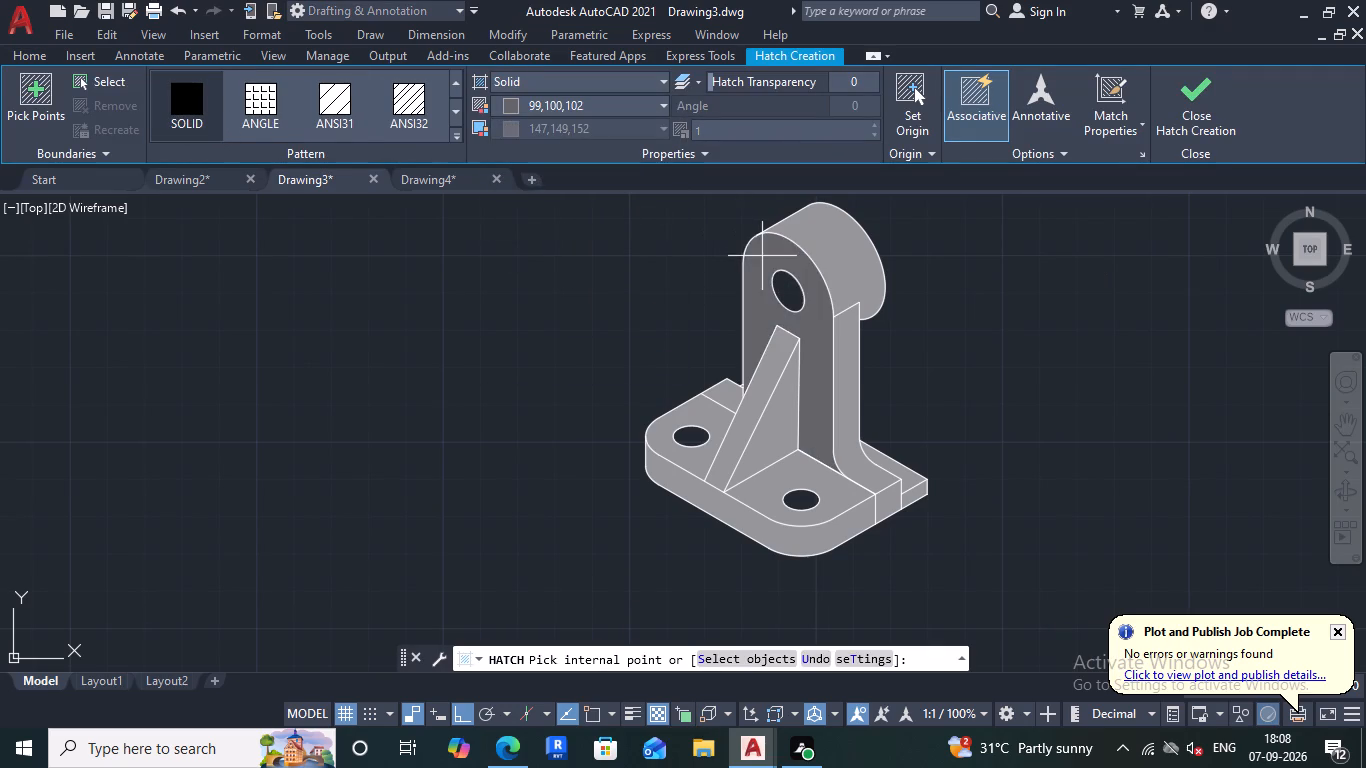
pyautogui.click(761, 257)
pyautogui.click(702, 434)
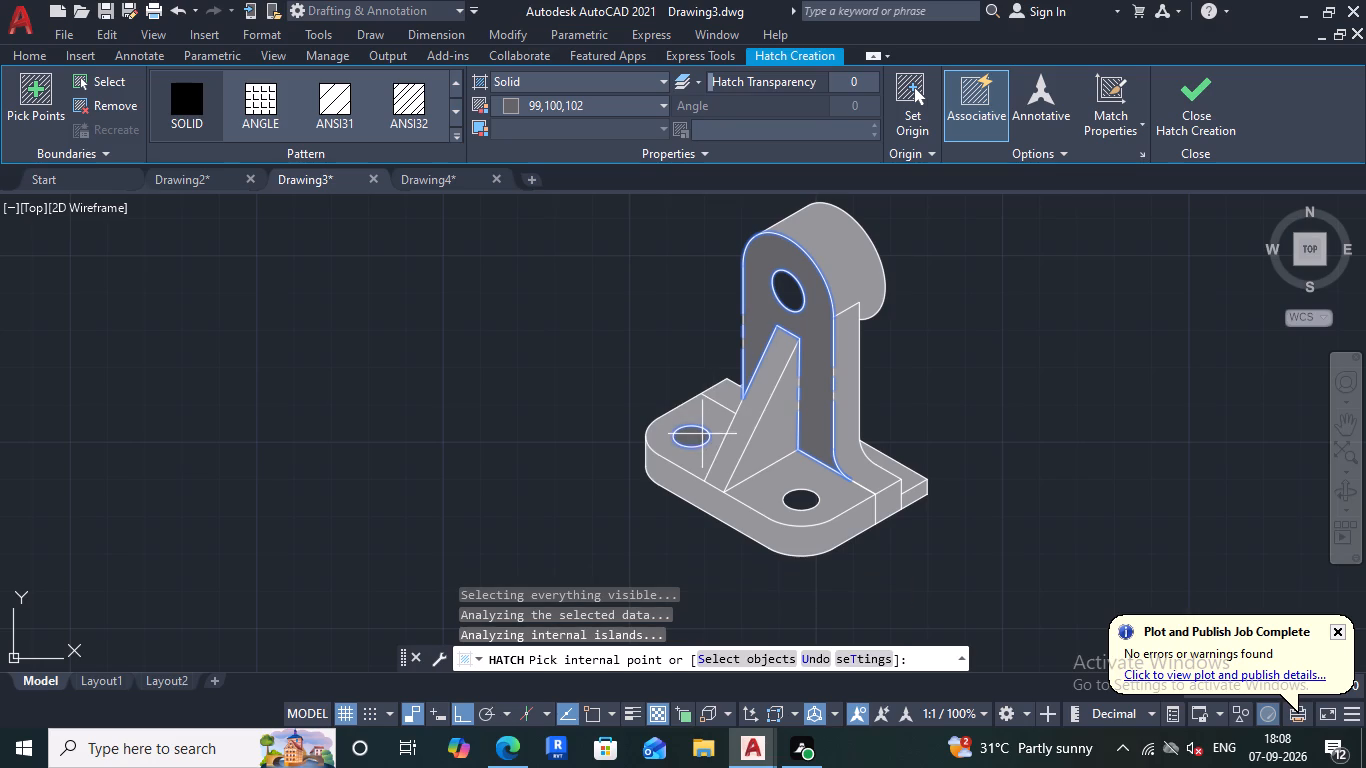
pyautogui.click(807, 497)
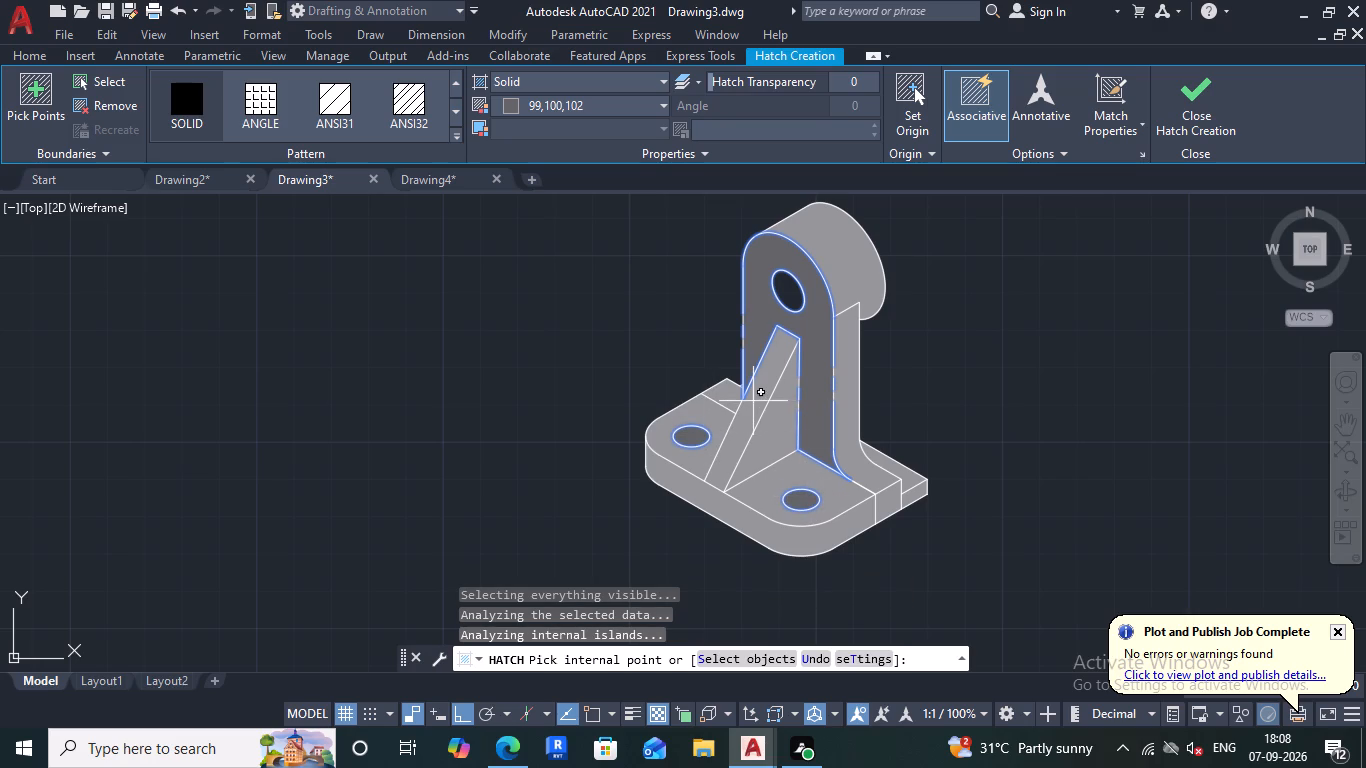
pyautogui.press('Escape')
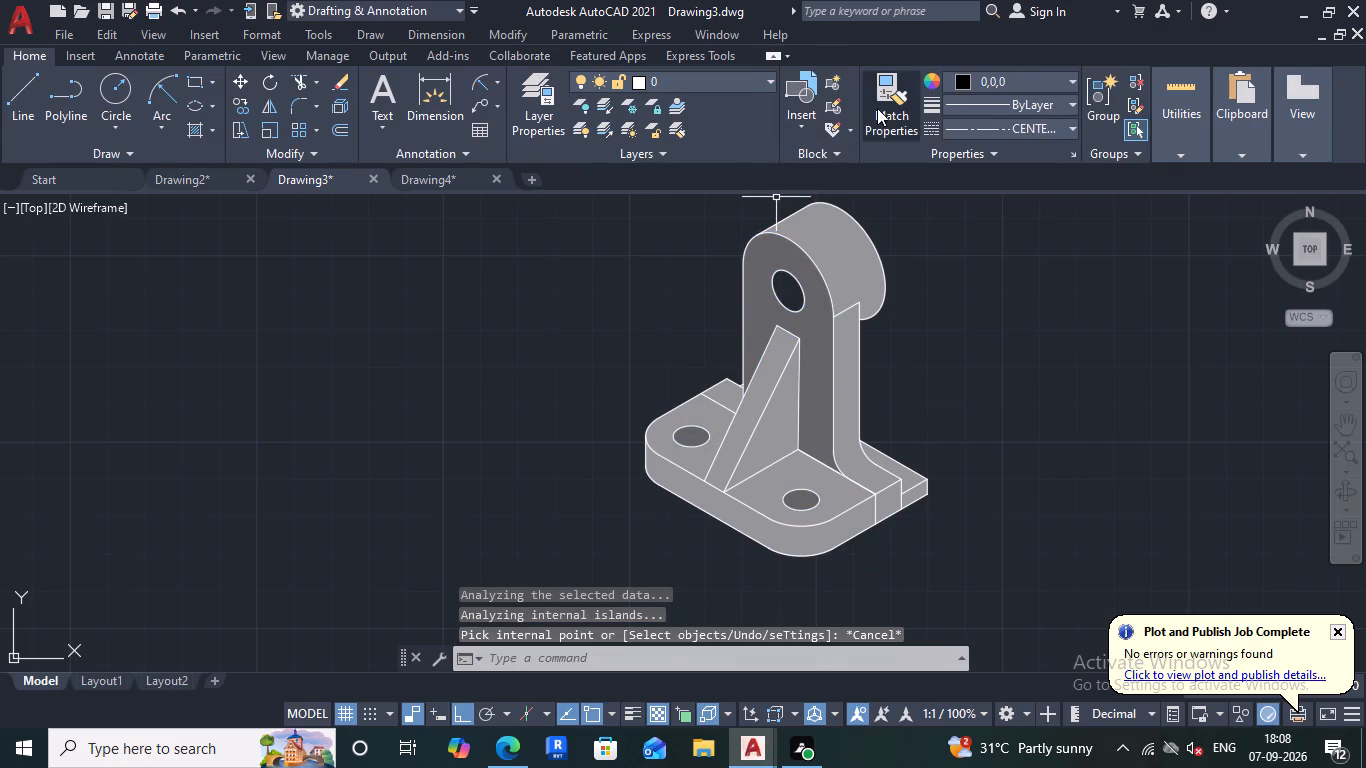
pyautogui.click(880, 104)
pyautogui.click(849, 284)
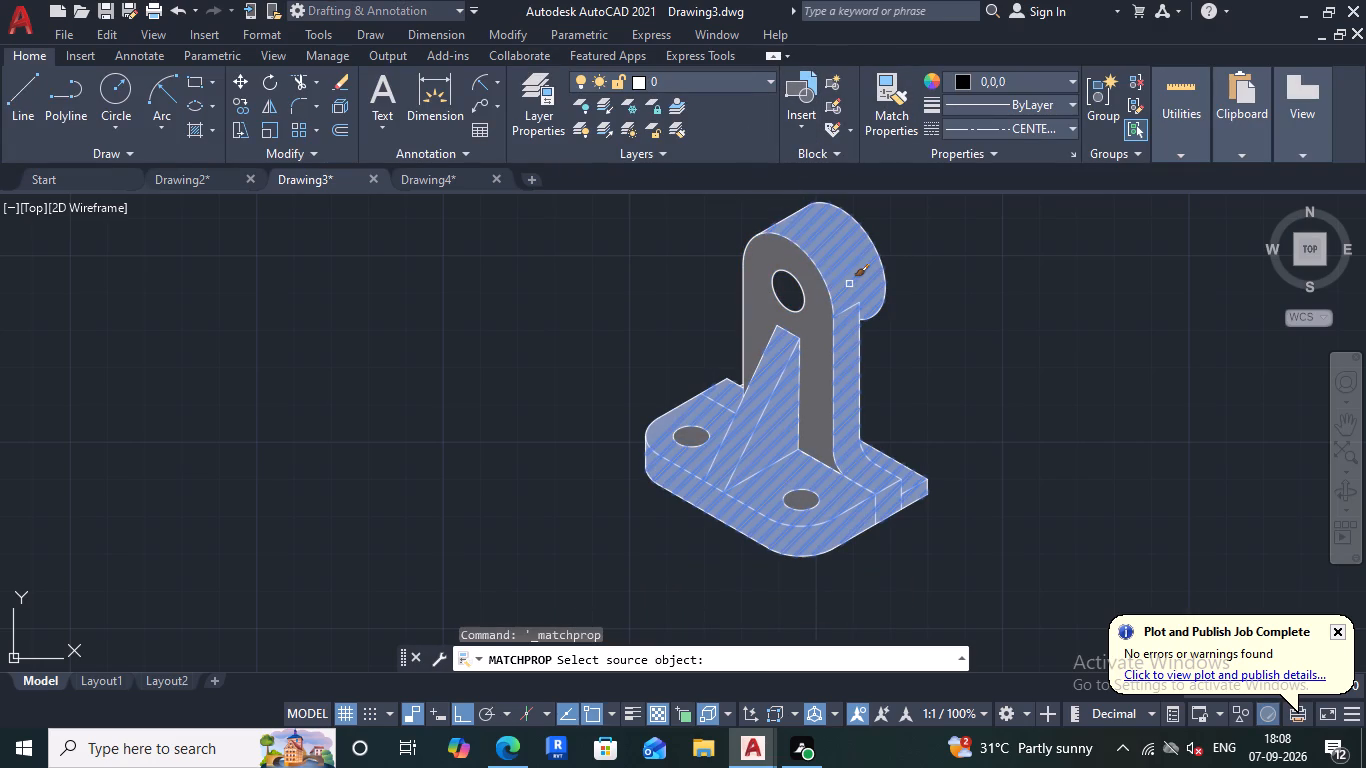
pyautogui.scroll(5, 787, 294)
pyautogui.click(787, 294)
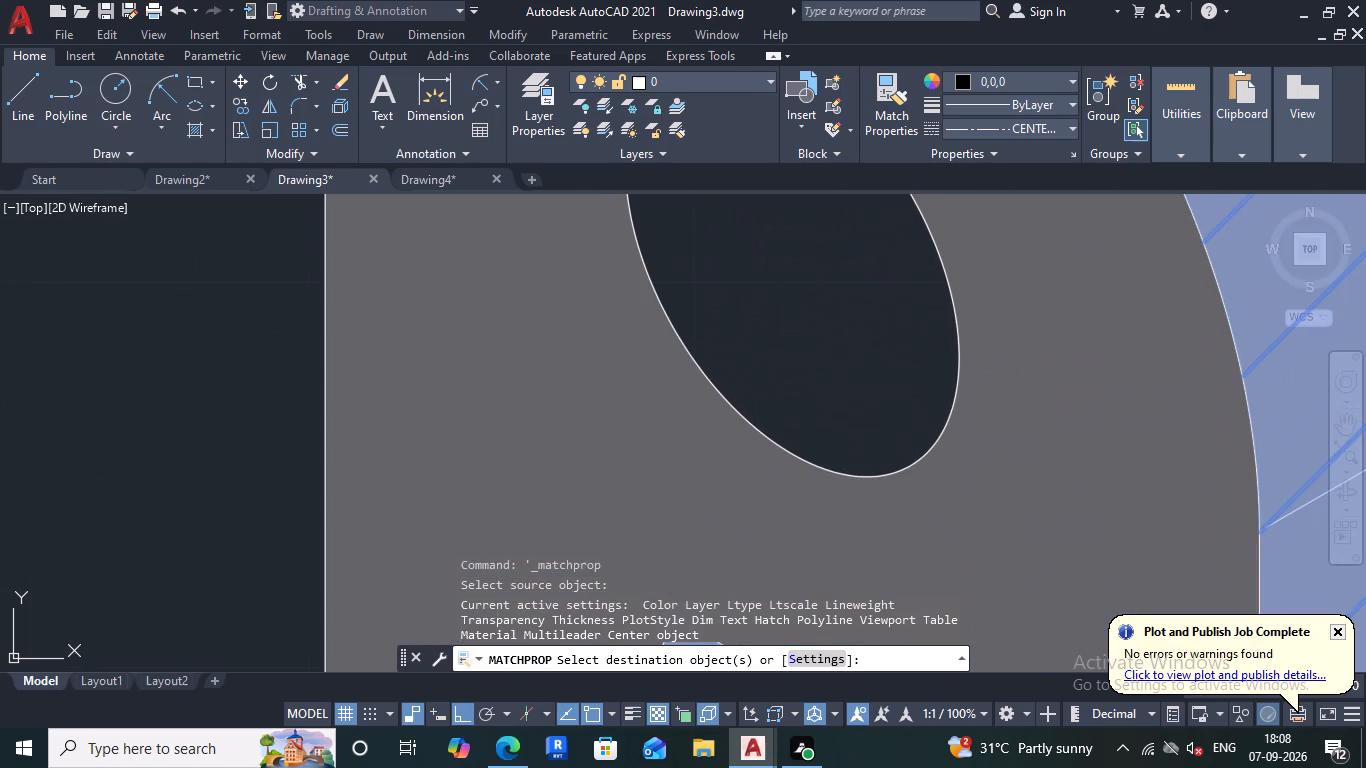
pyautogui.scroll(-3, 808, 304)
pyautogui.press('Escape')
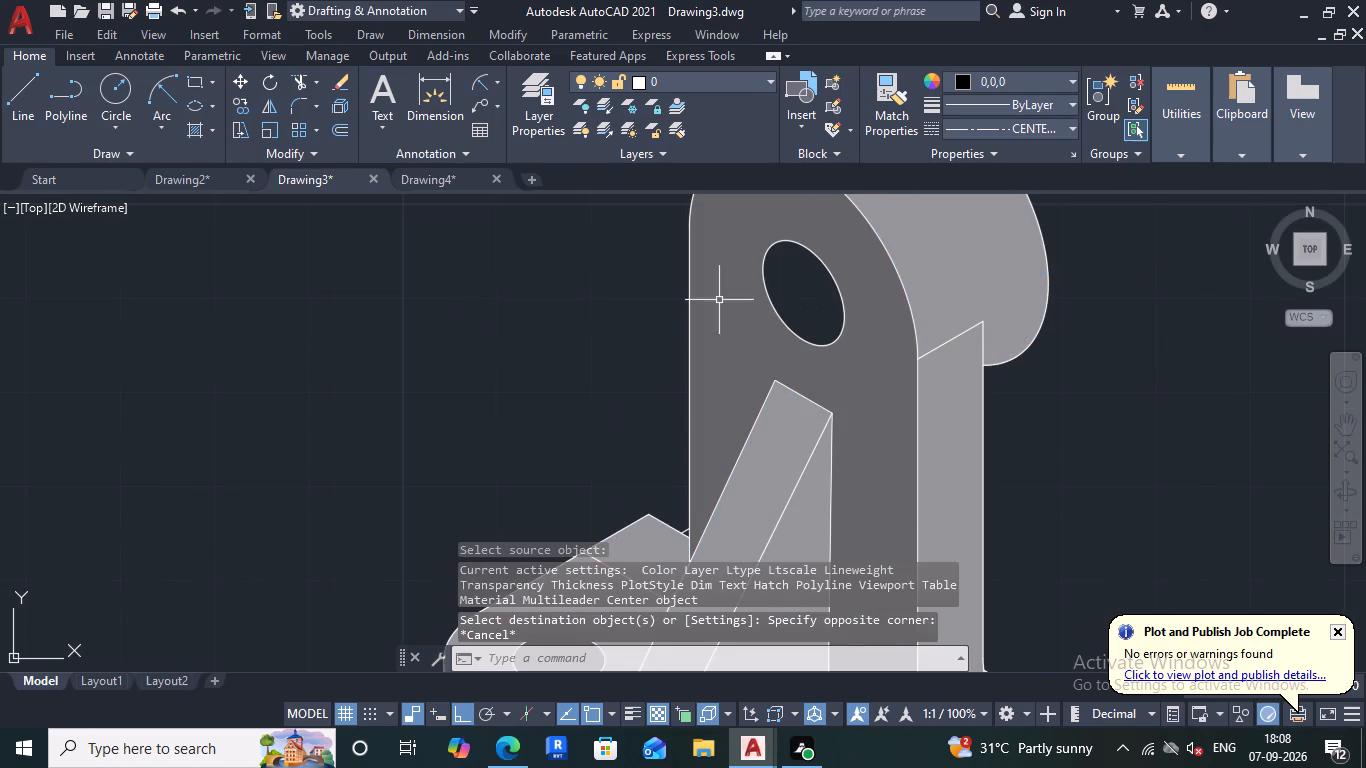
# Hatch the inside of the upright's hole with a solid 147,149,152 fill.
pyautogui.doubleClick(205, 124)
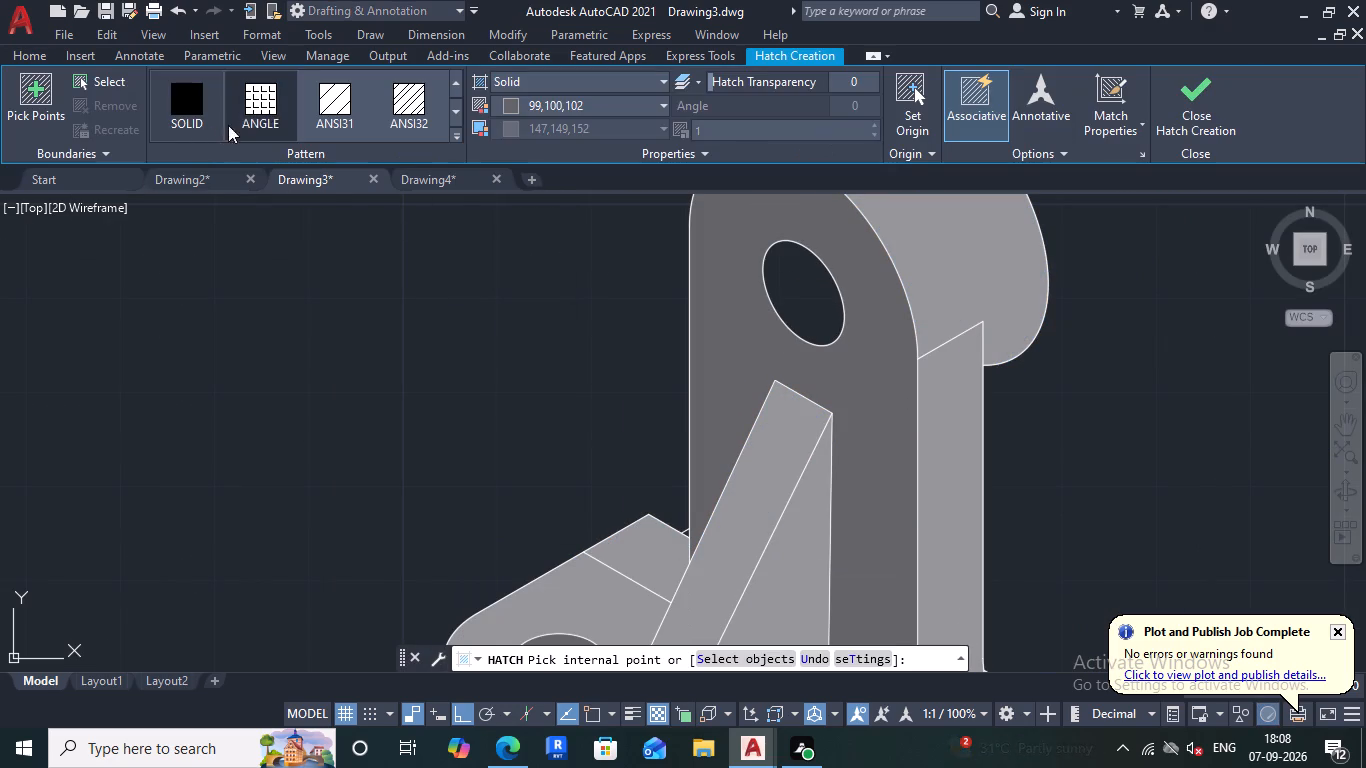
pyautogui.click(200, 113)
pyautogui.click(181, 103)
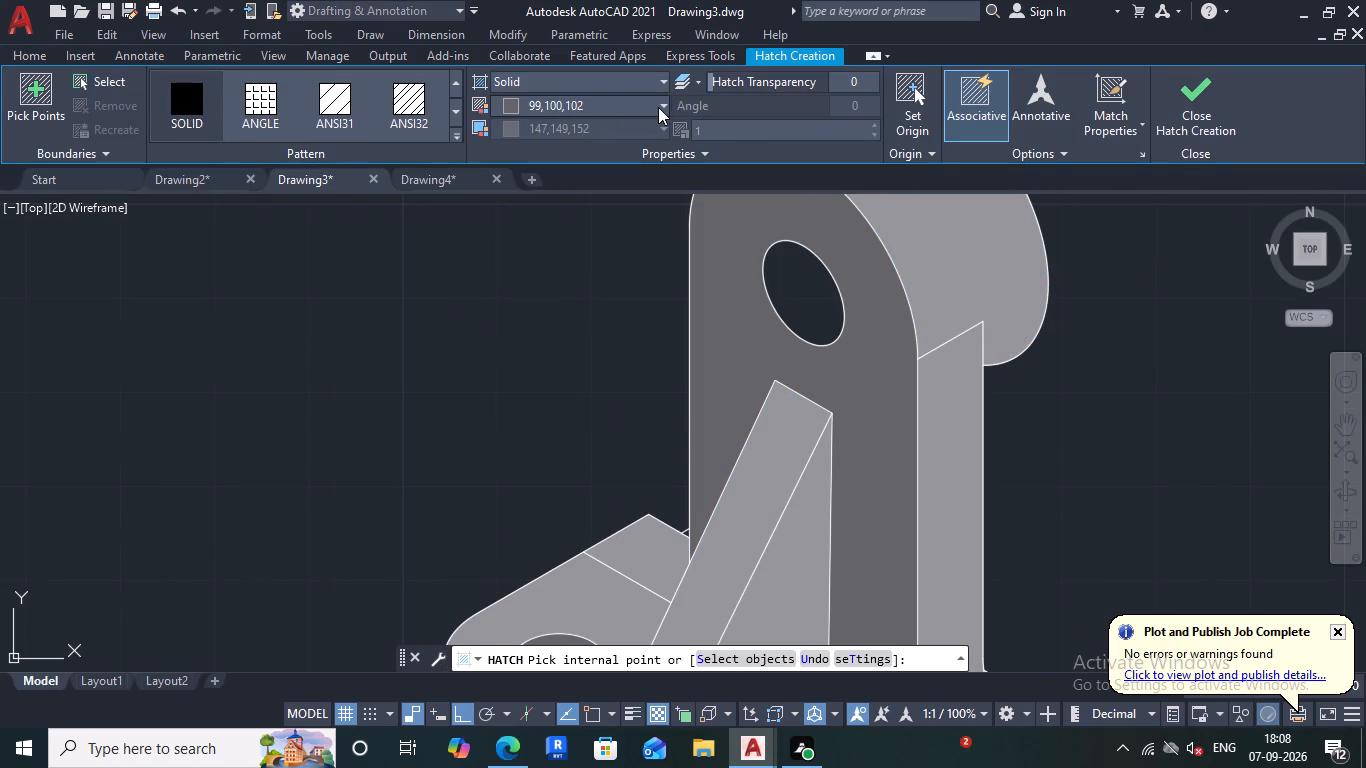
pyautogui.click(658, 107)
pyautogui.click(505, 243)
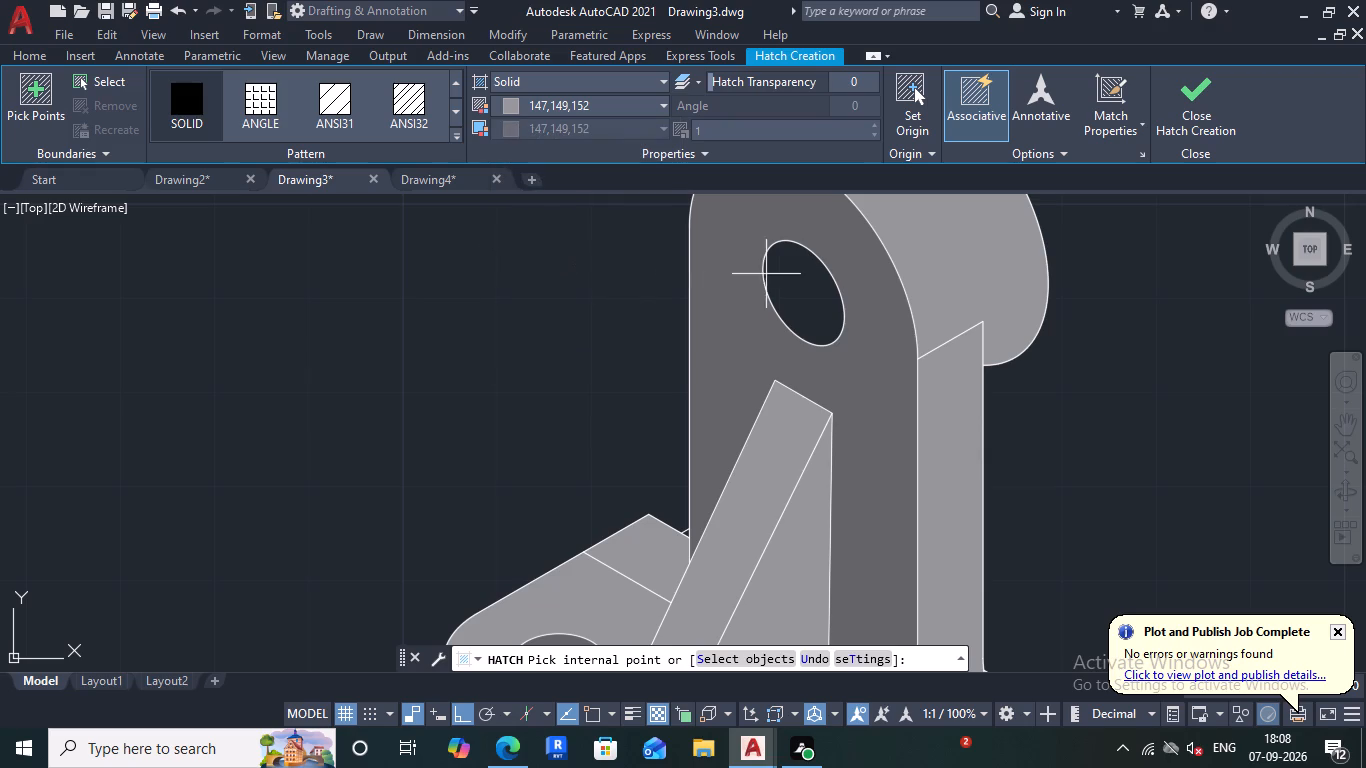
pyautogui.click(805, 286)
pyautogui.scroll(-3, 824, 307)
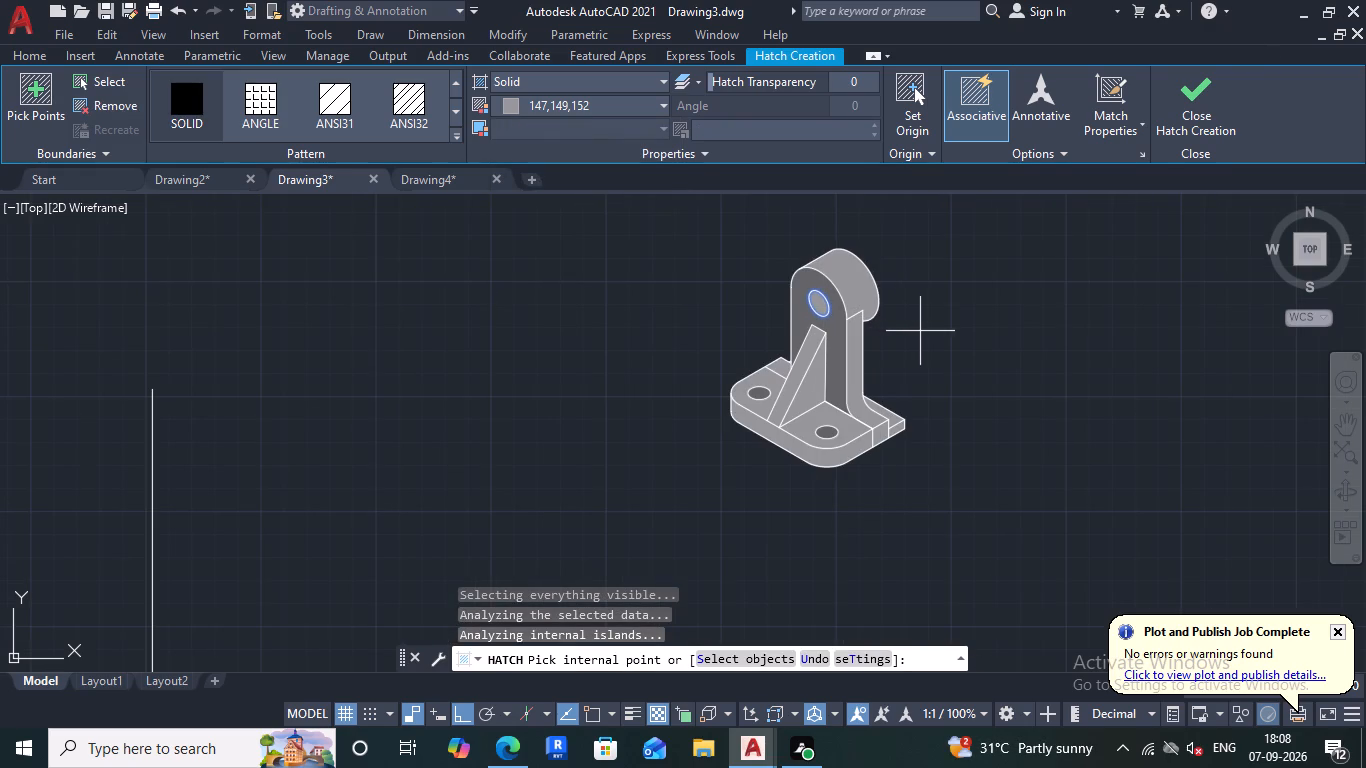
pyautogui.click(1204, 113)
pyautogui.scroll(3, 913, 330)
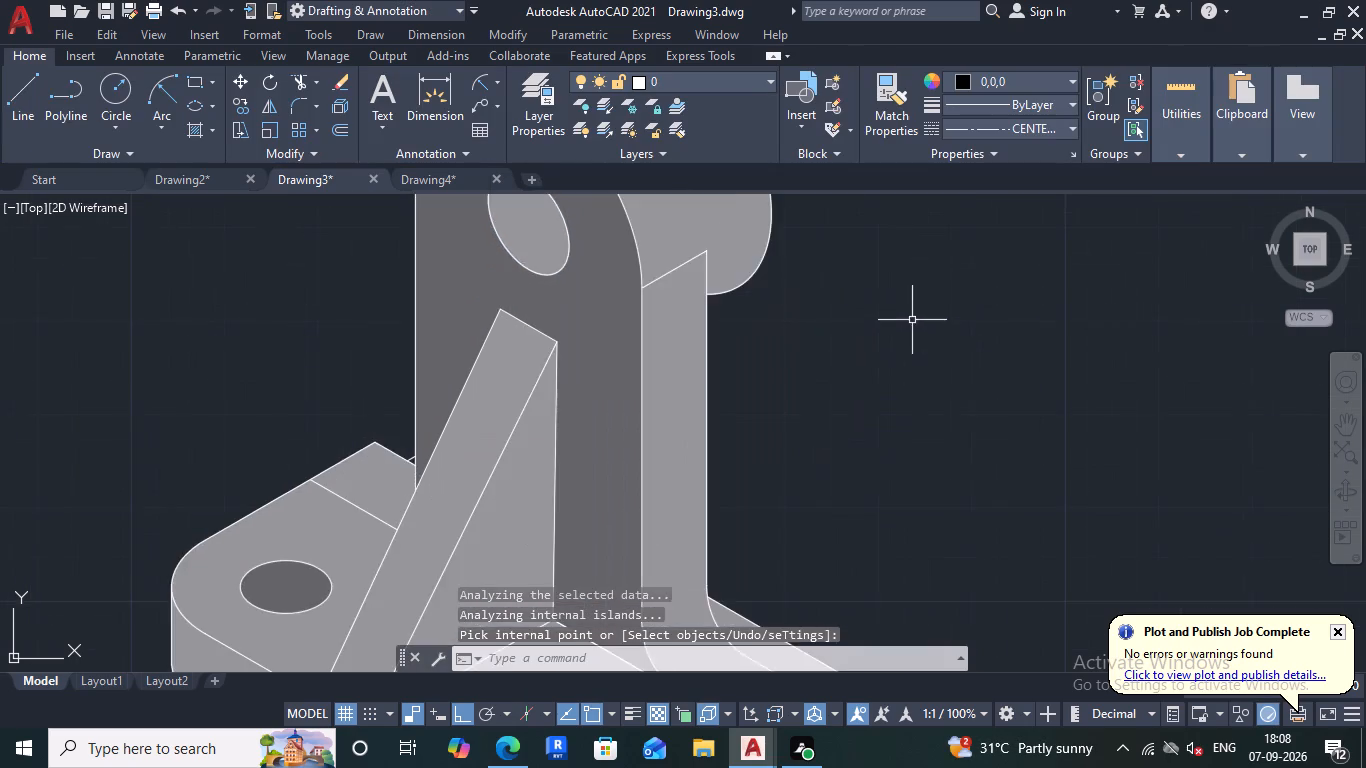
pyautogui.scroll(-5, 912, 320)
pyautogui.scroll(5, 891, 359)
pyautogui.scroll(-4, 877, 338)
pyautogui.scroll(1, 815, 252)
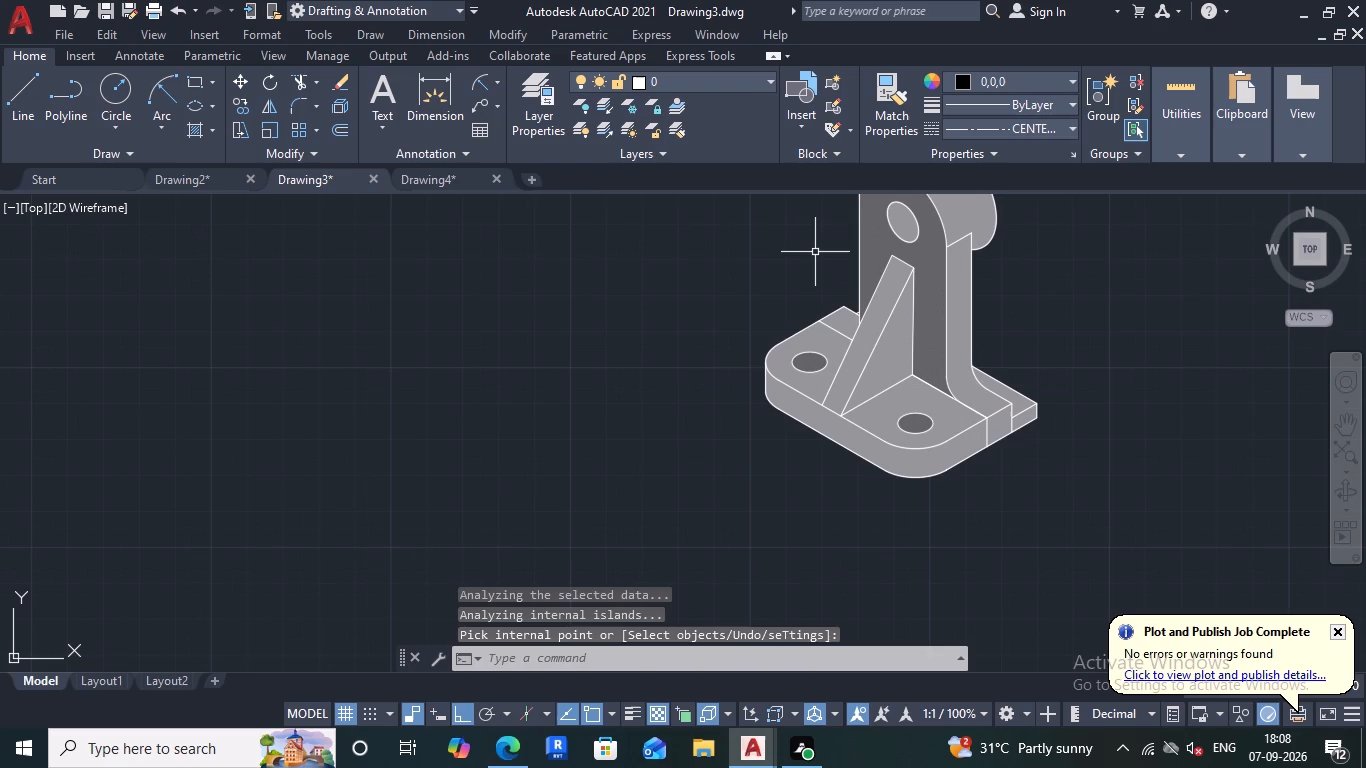
# Fillet the corner between the upright's left edge and the base's top edge in the front view with radius 9.
pyautogui.scroll(-1, 825, 252)
pyautogui.scroll(-3, 880, 336)
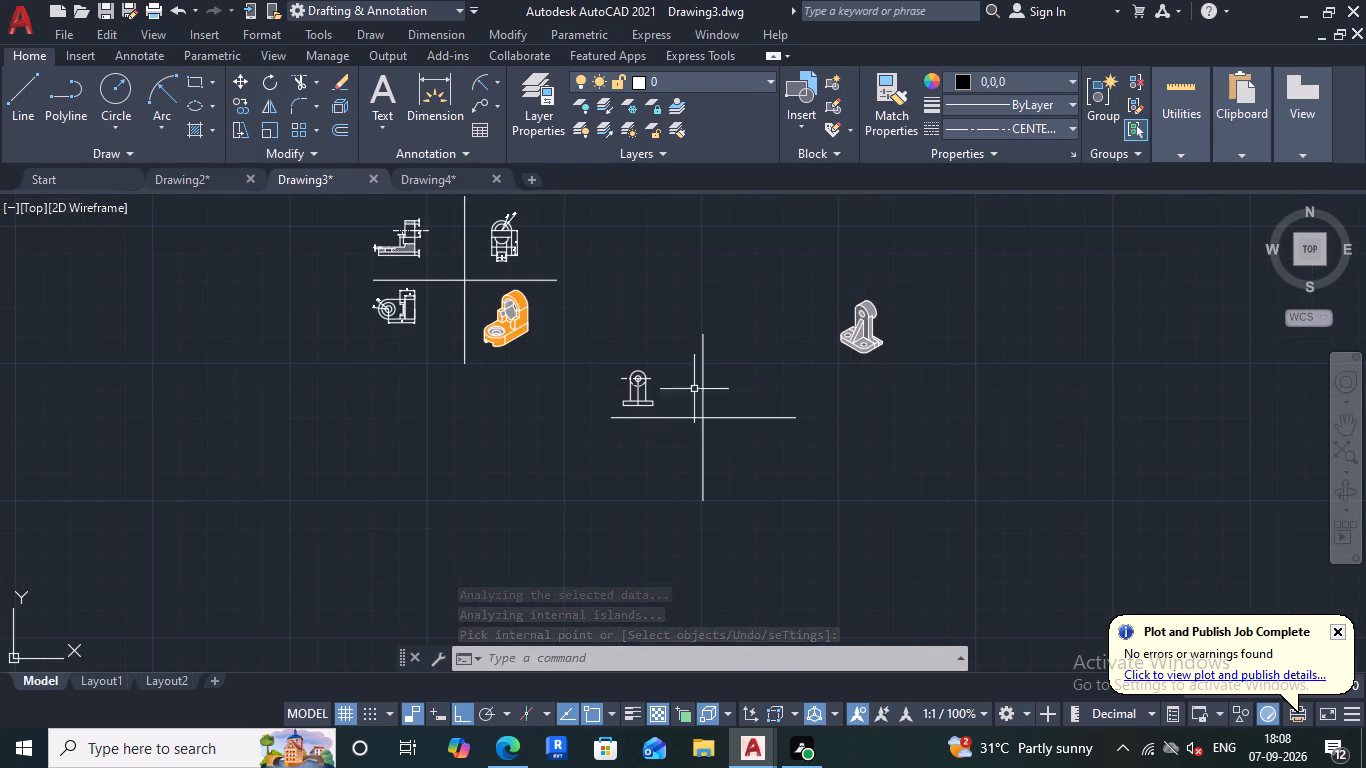
pyautogui.scroll(2, 625, 386)
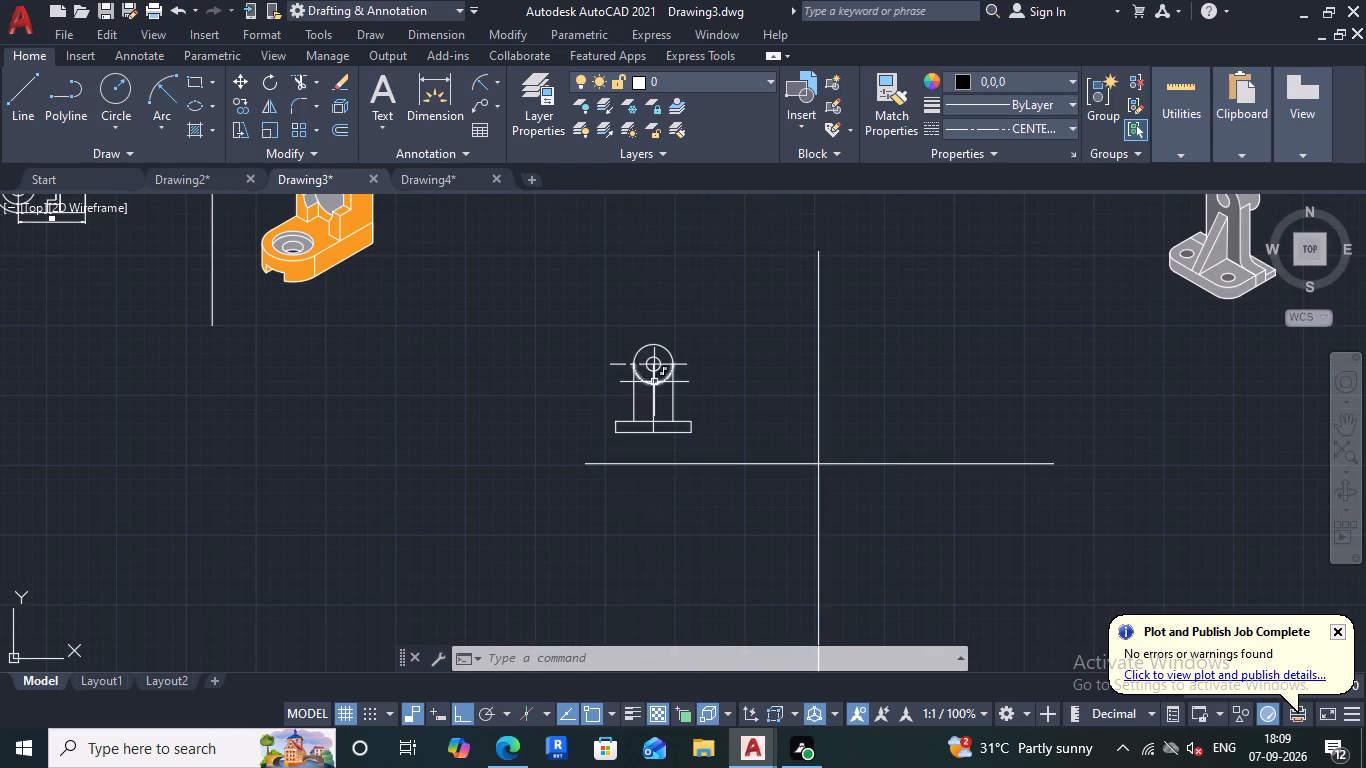
pyautogui.scroll(2, 648, 359)
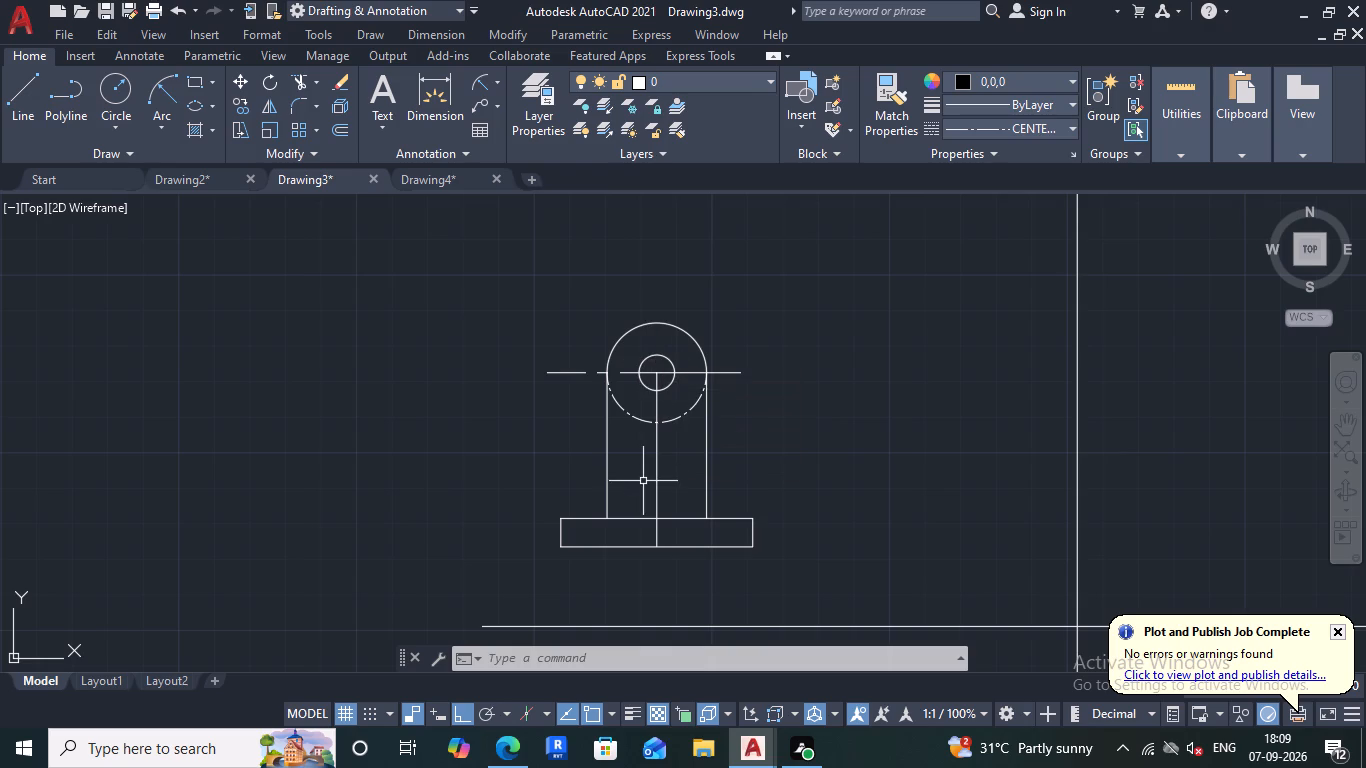
pyautogui.click(295, 98)
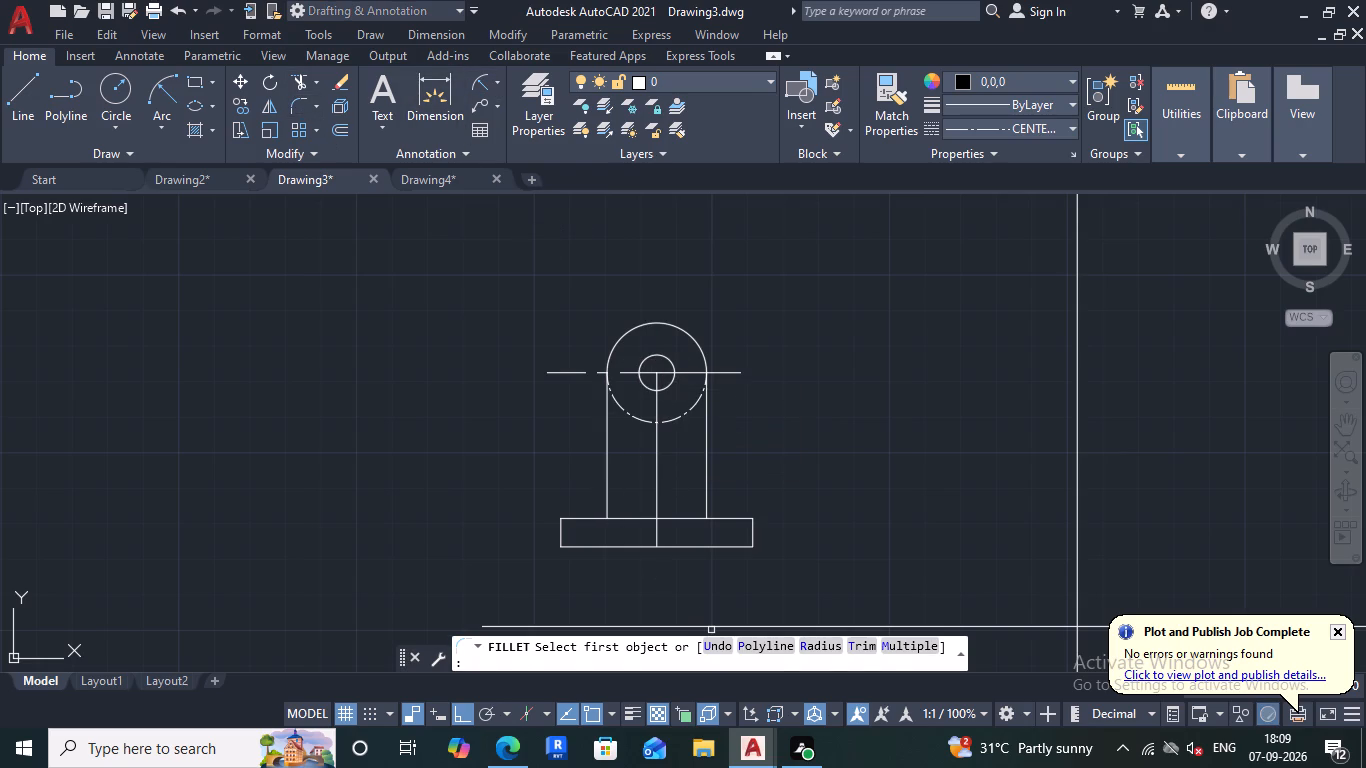
pyautogui.click(821, 645)
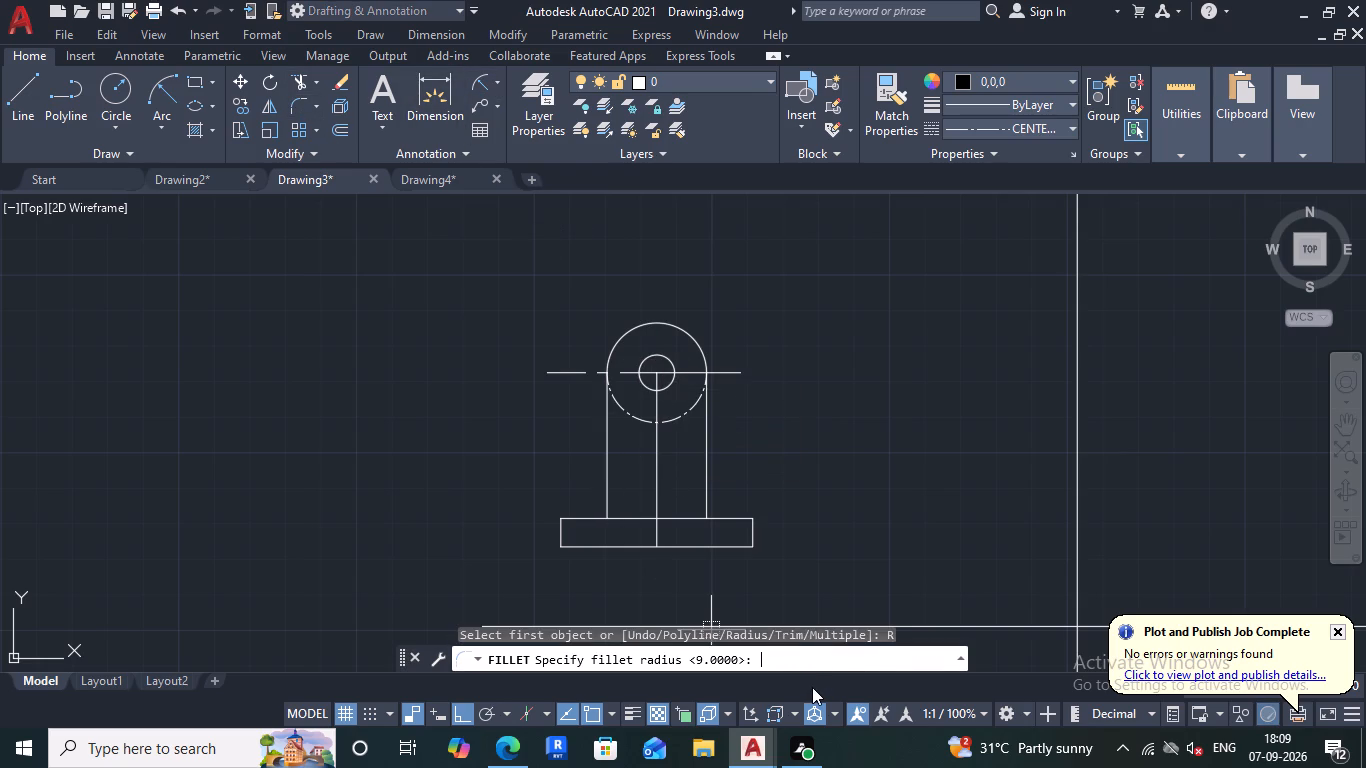
pyautogui.press('Return')
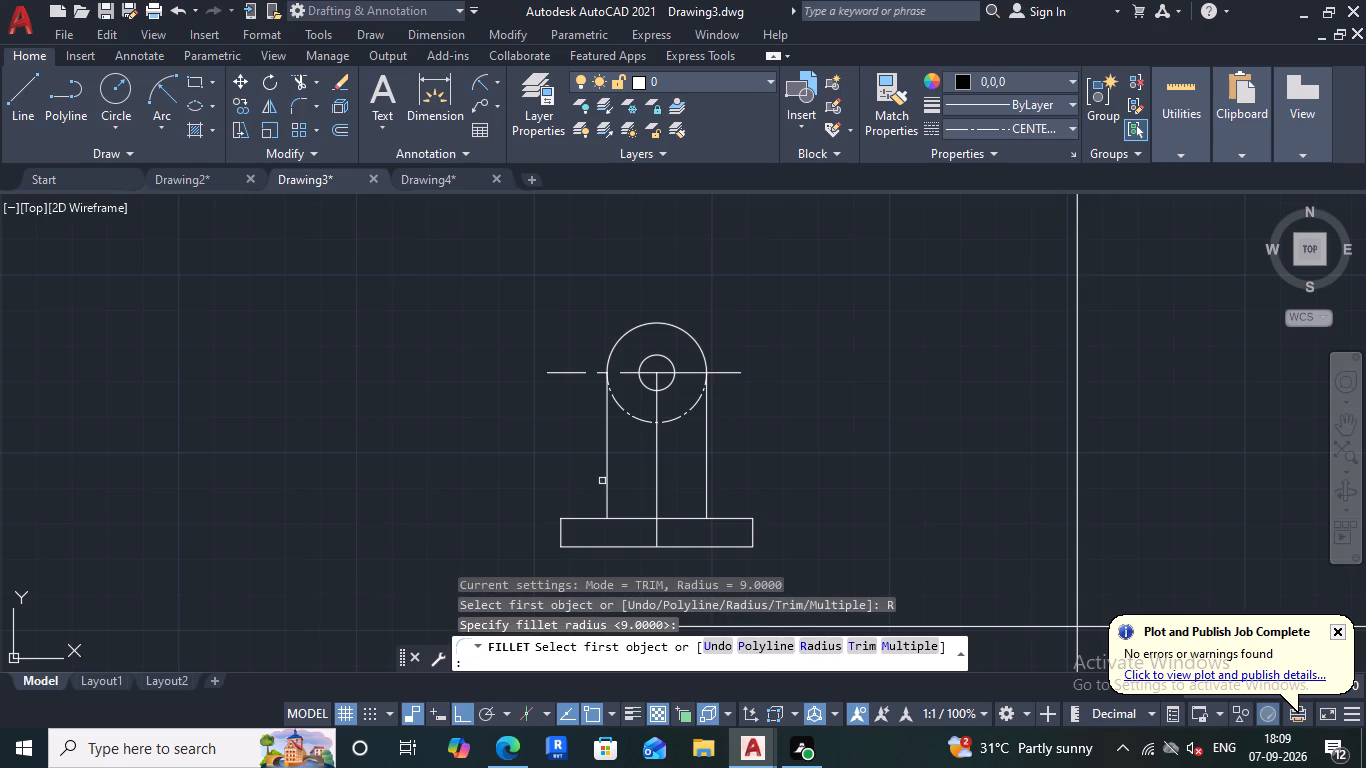
pyautogui.click(609, 504)
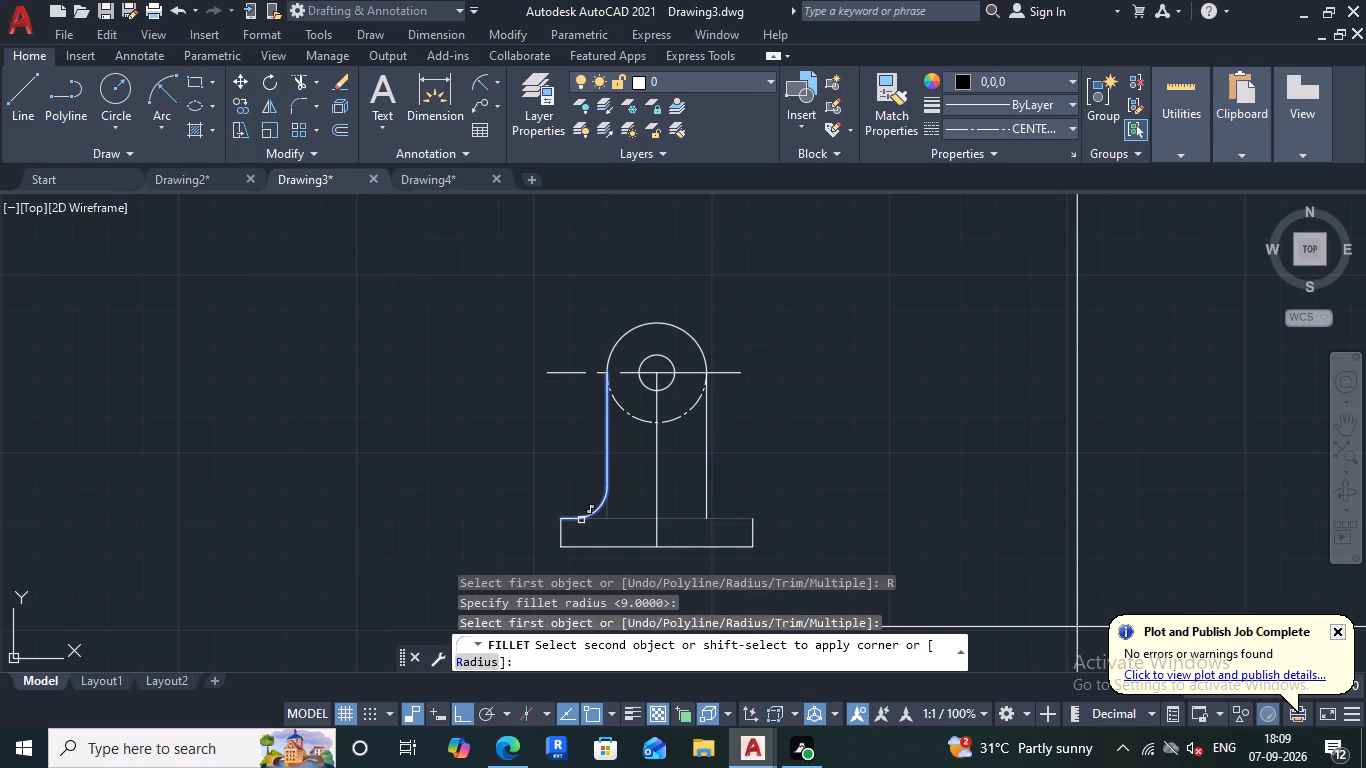
pyautogui.click(581, 520)
pyautogui.press('space')
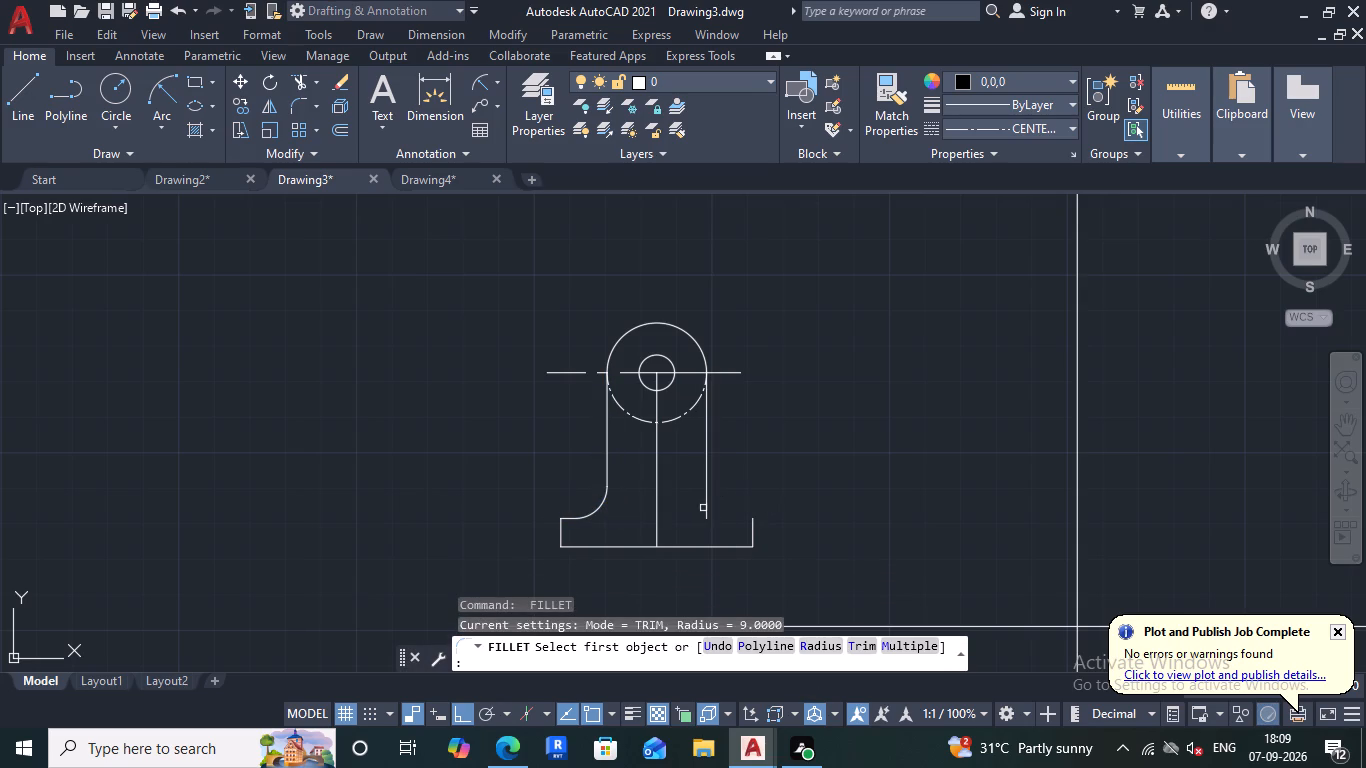
pyautogui.press('Escape')
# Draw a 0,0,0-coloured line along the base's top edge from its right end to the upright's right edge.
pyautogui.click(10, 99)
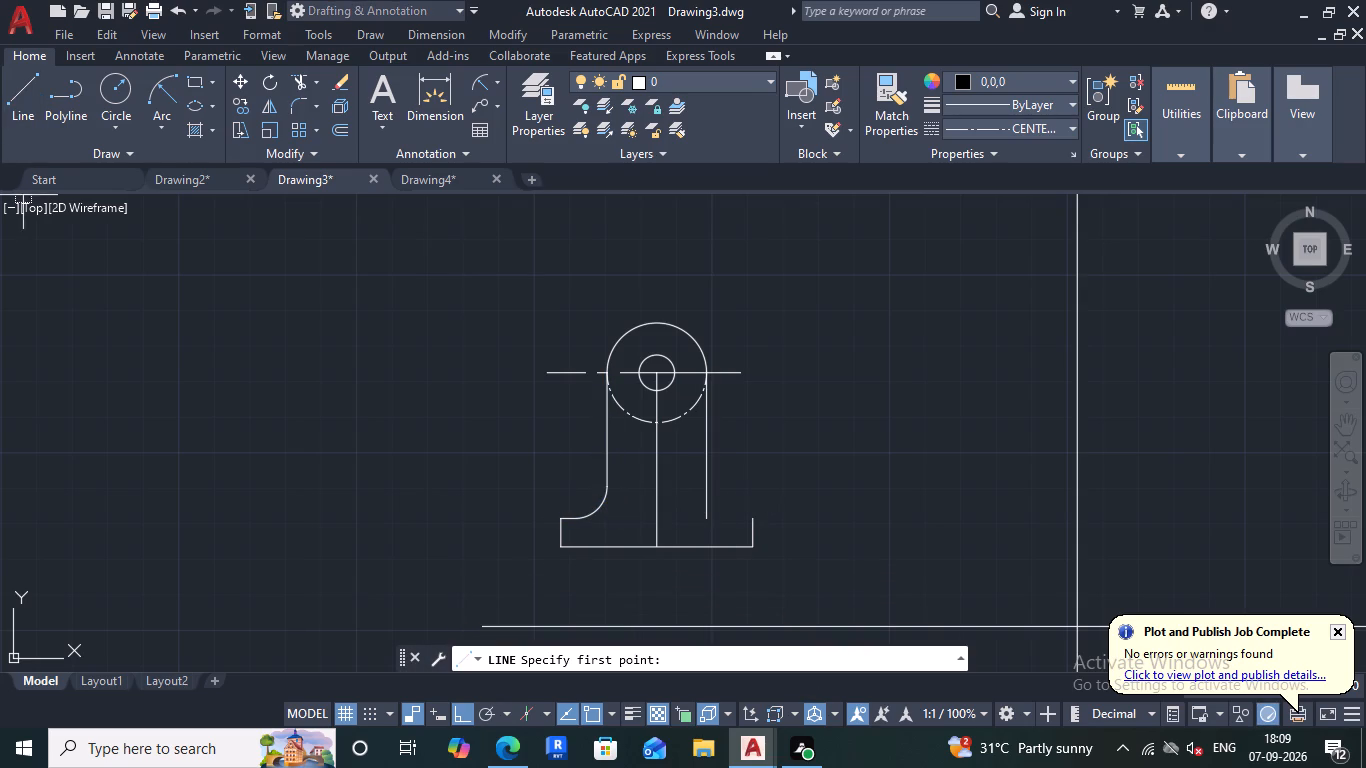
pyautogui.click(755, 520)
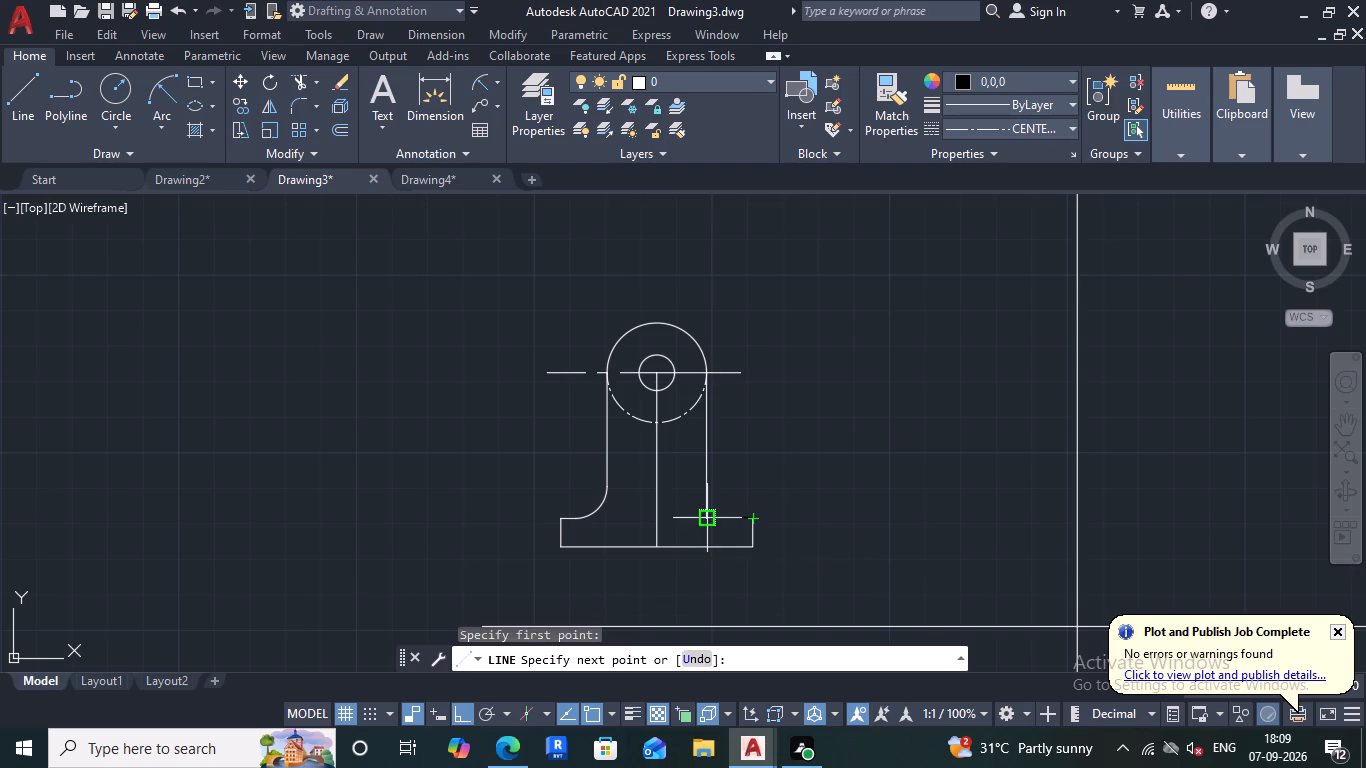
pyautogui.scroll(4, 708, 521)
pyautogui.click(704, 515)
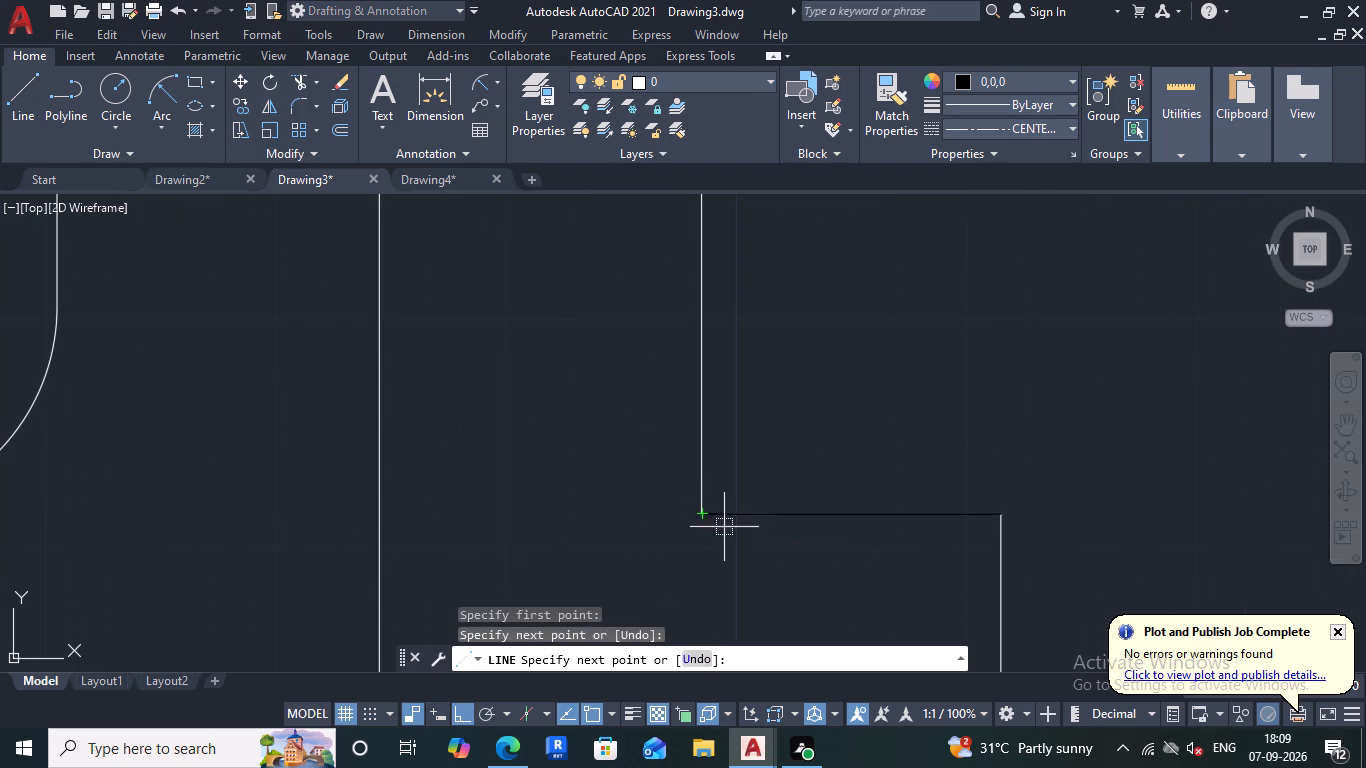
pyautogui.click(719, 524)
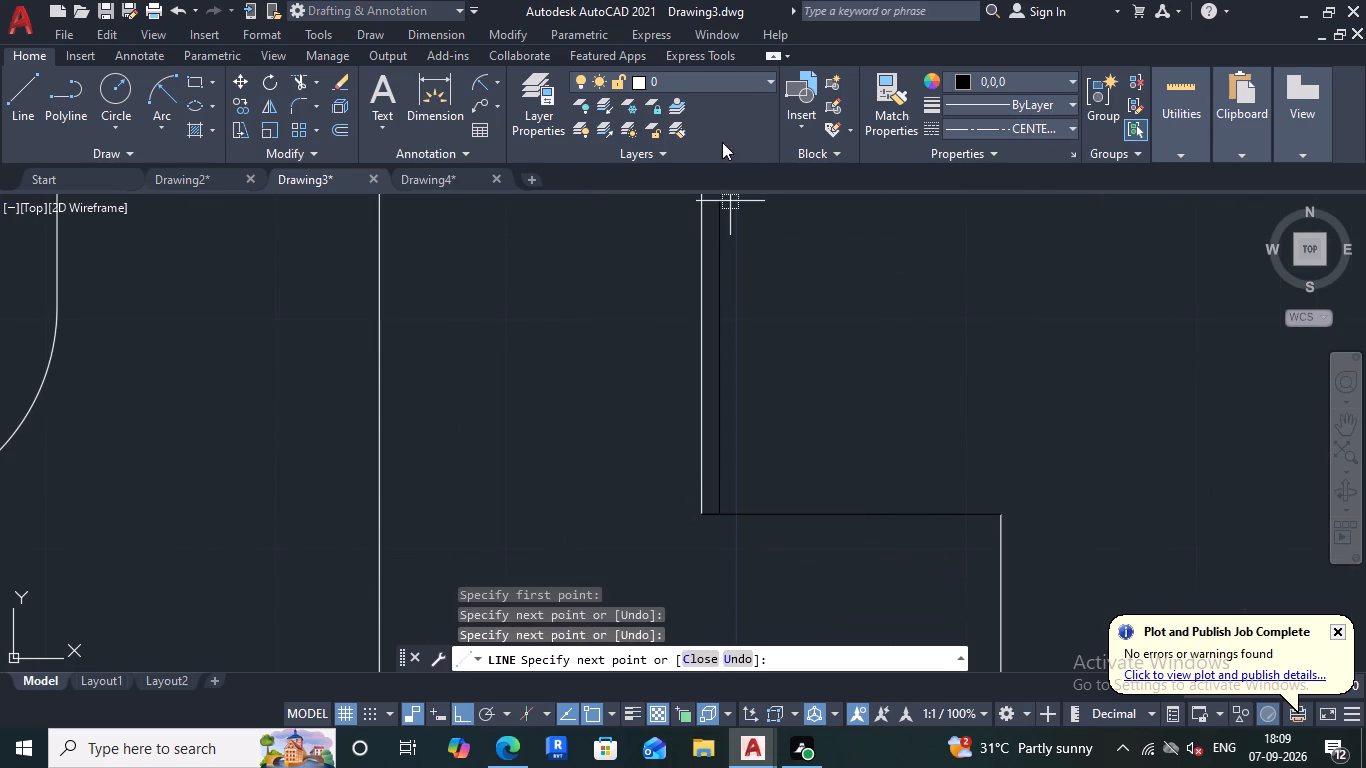
# Set the current object colour to ByLayer and end the line chain.
pyautogui.click(1069, 79)
pyautogui.click(993, 106)
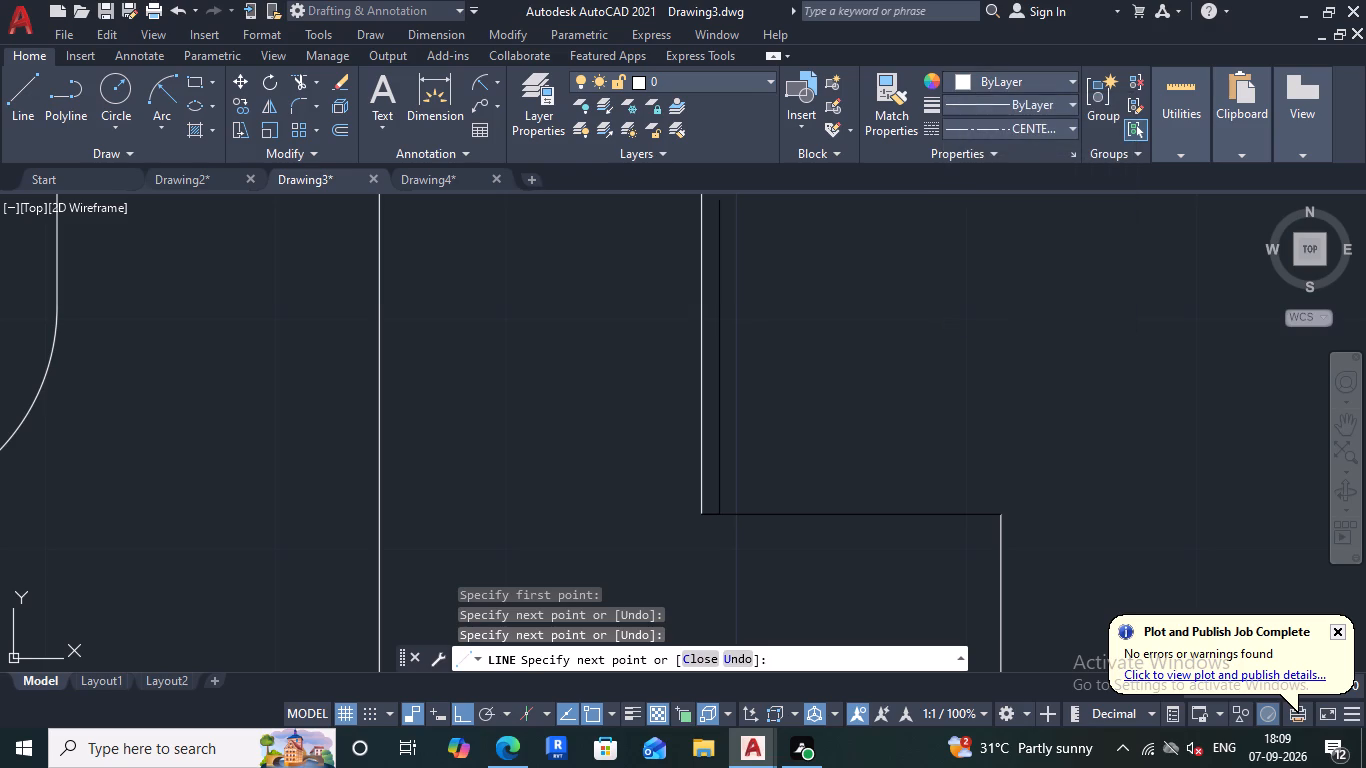
pyautogui.moveTo(922, 540); pyautogui.dragTo(909, 530)
pyautogui.press('Escape')
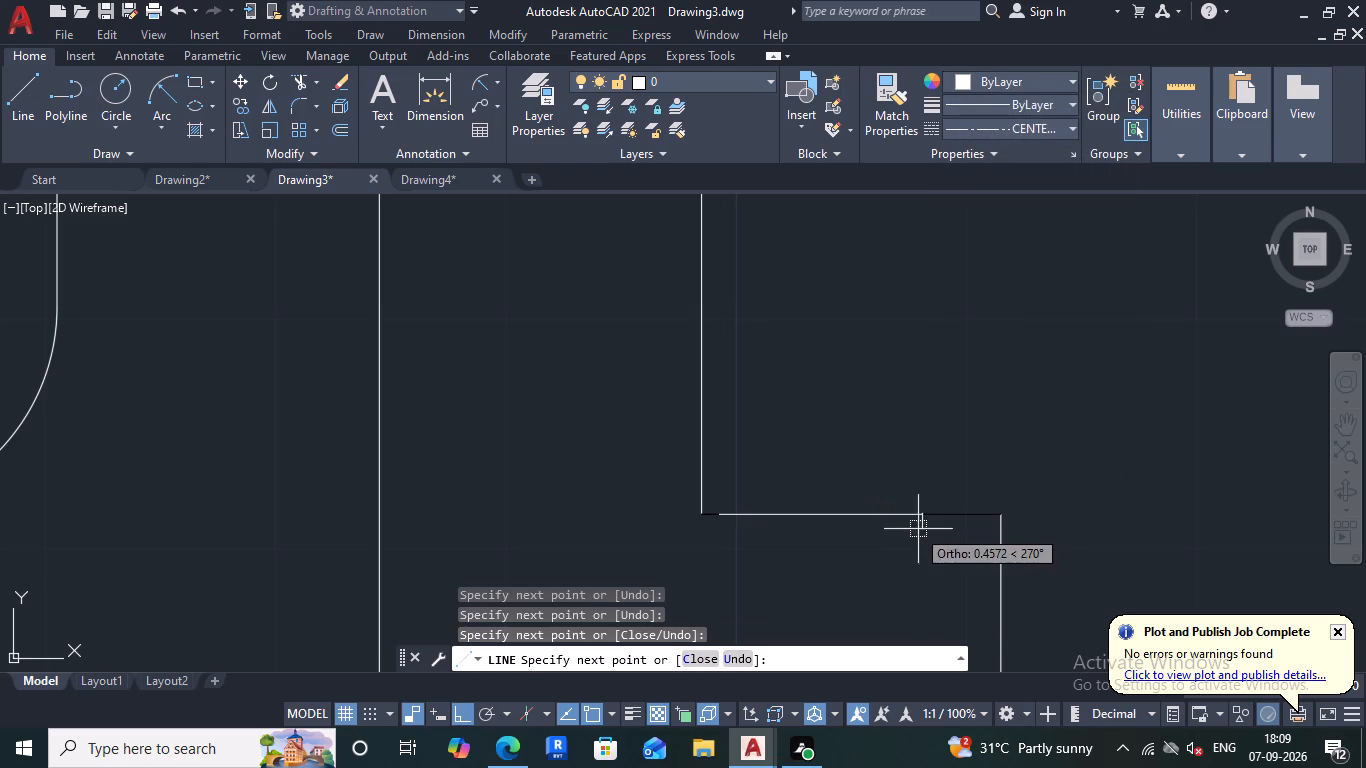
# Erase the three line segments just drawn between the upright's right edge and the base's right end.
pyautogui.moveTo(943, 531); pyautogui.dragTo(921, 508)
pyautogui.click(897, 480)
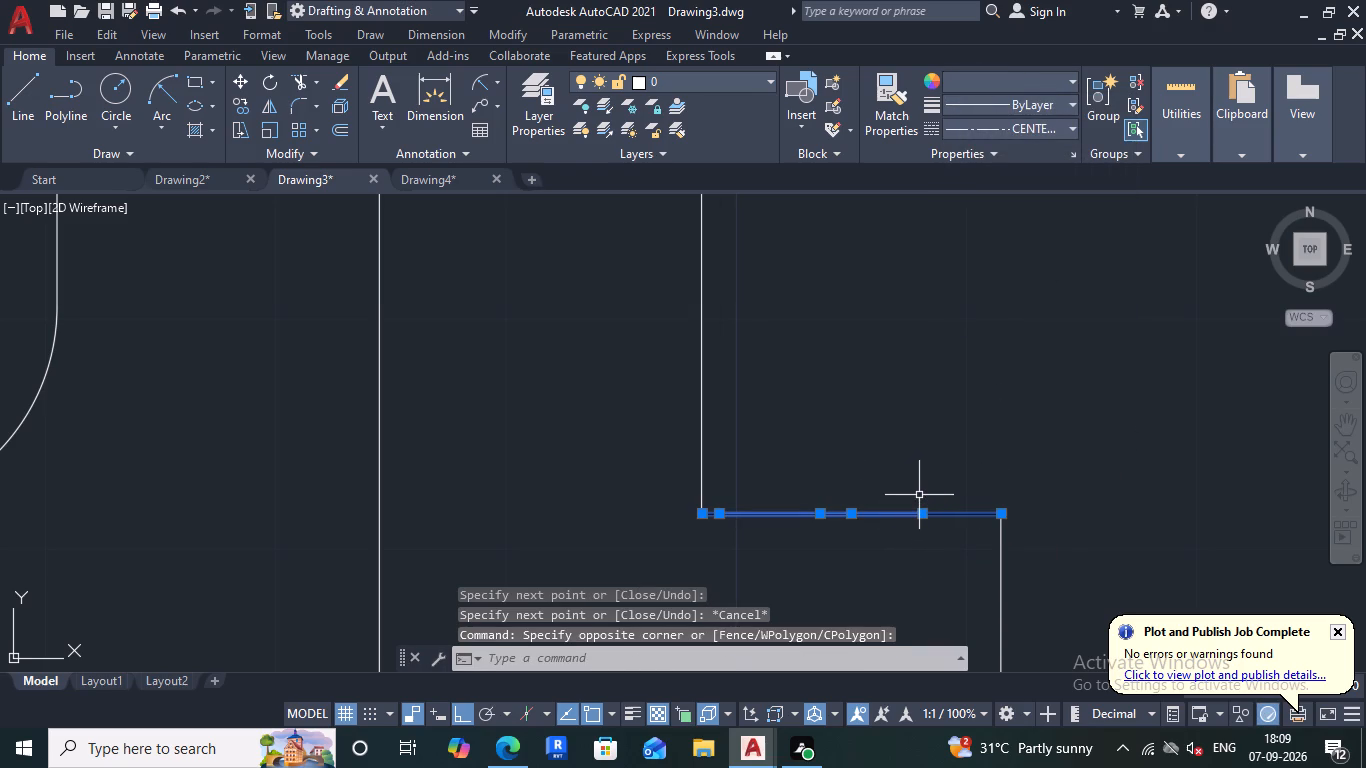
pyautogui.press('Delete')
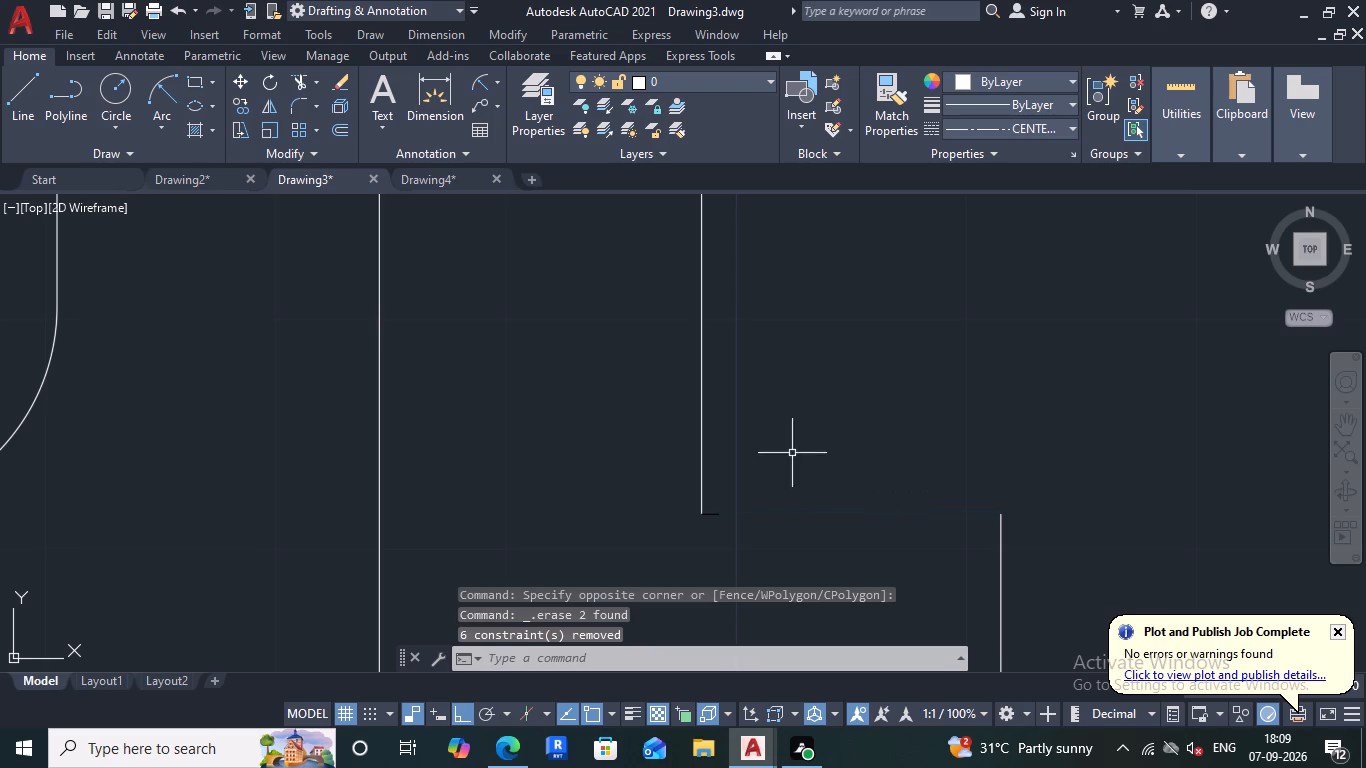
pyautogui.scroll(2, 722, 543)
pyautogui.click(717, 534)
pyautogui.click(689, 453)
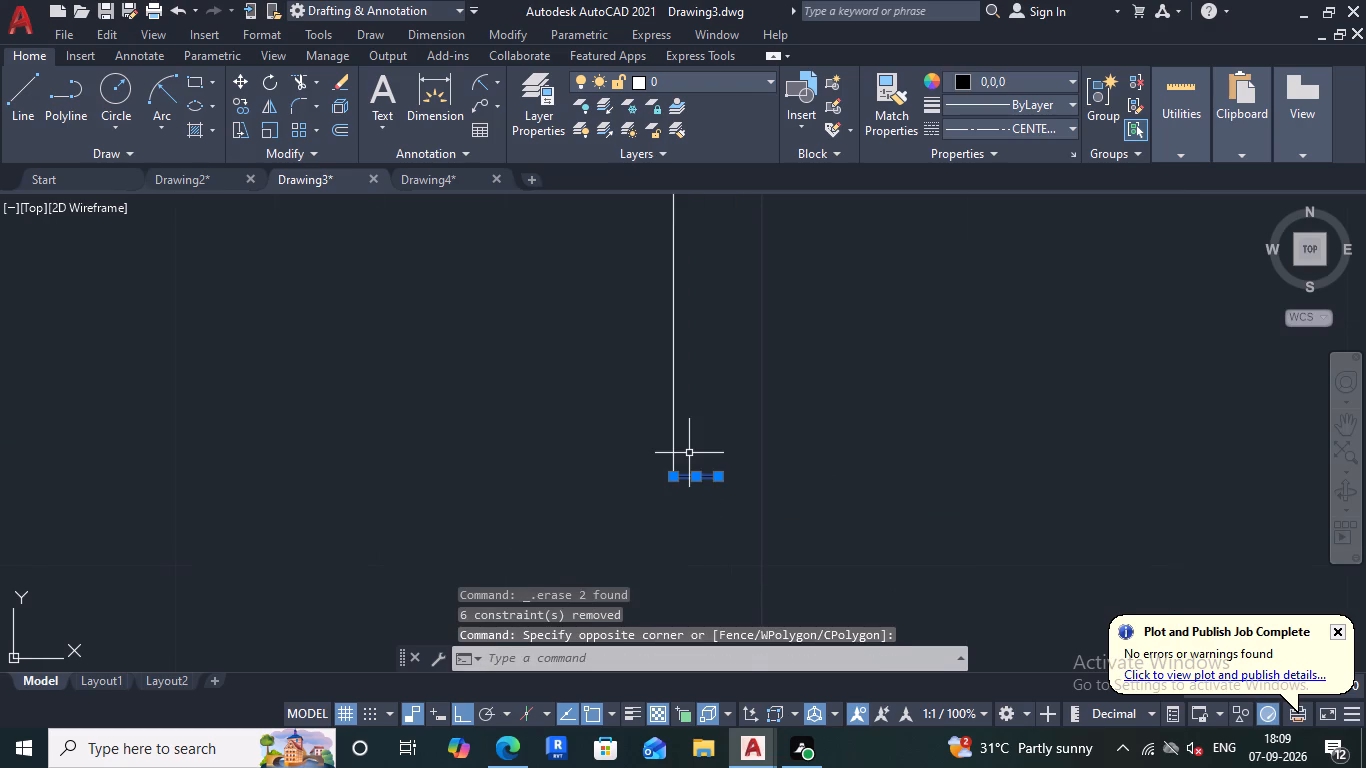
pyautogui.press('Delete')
# Set the current linetype to ByLayer and draw the base's top edge from its right end to the upright's right edge.
pyautogui.scroll(-5, 706, 459)
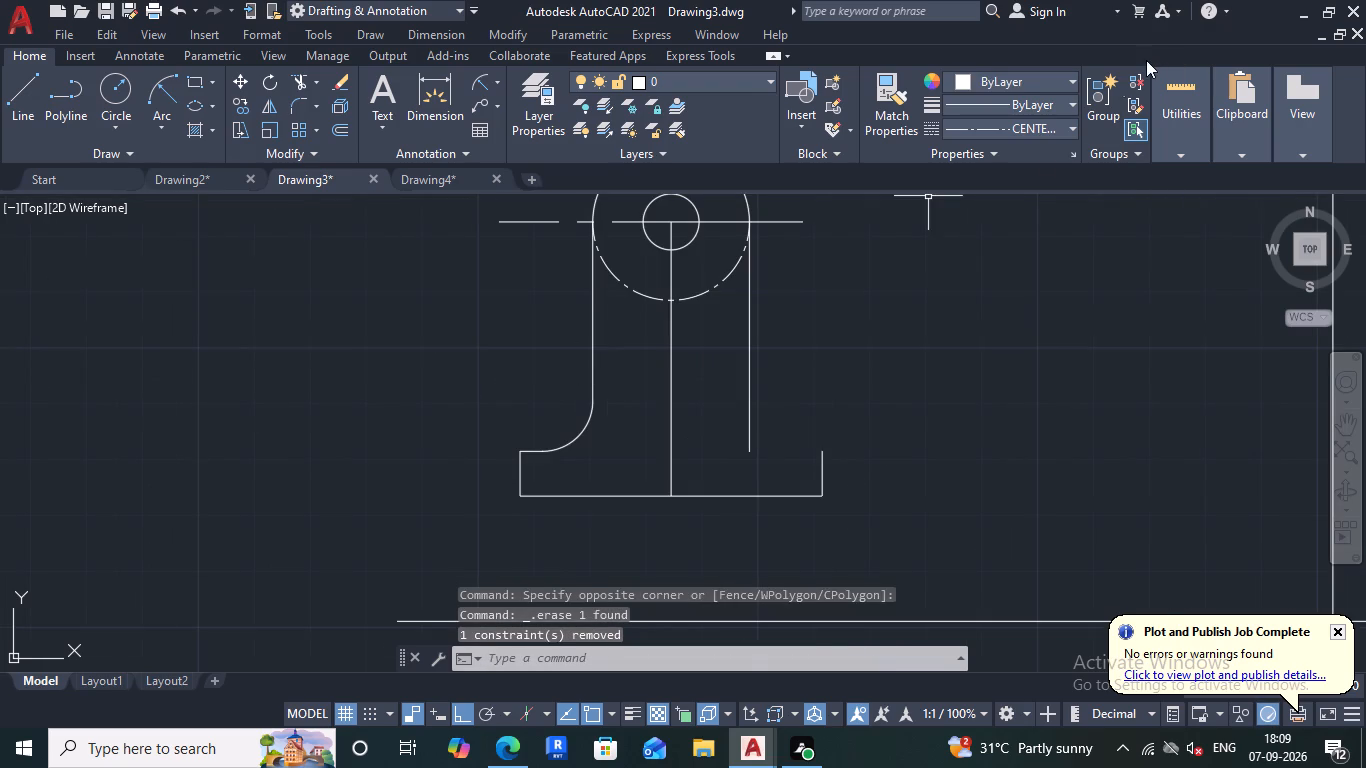
pyautogui.click(1066, 125)
pyautogui.click(1043, 160)
pyautogui.click(28, 86)
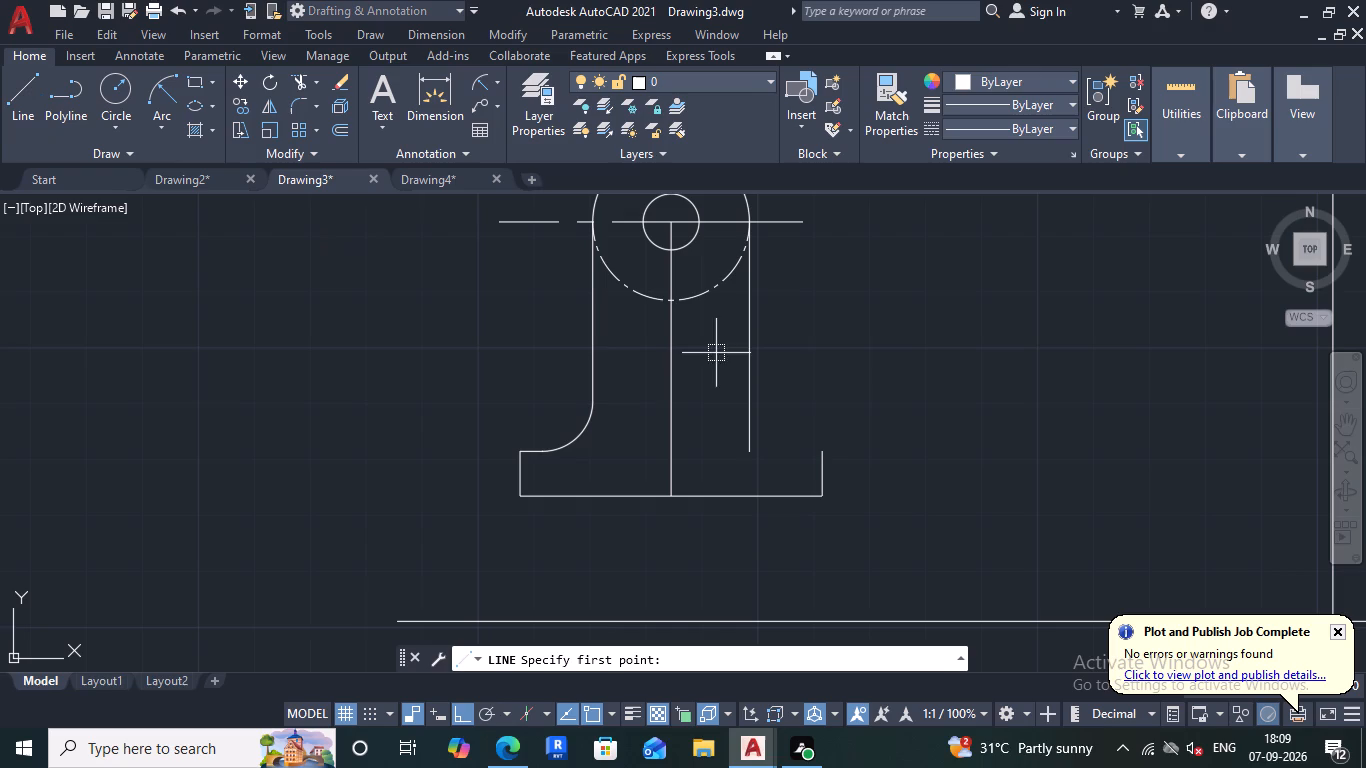
pyautogui.click(824, 454)
pyautogui.click(747, 453)
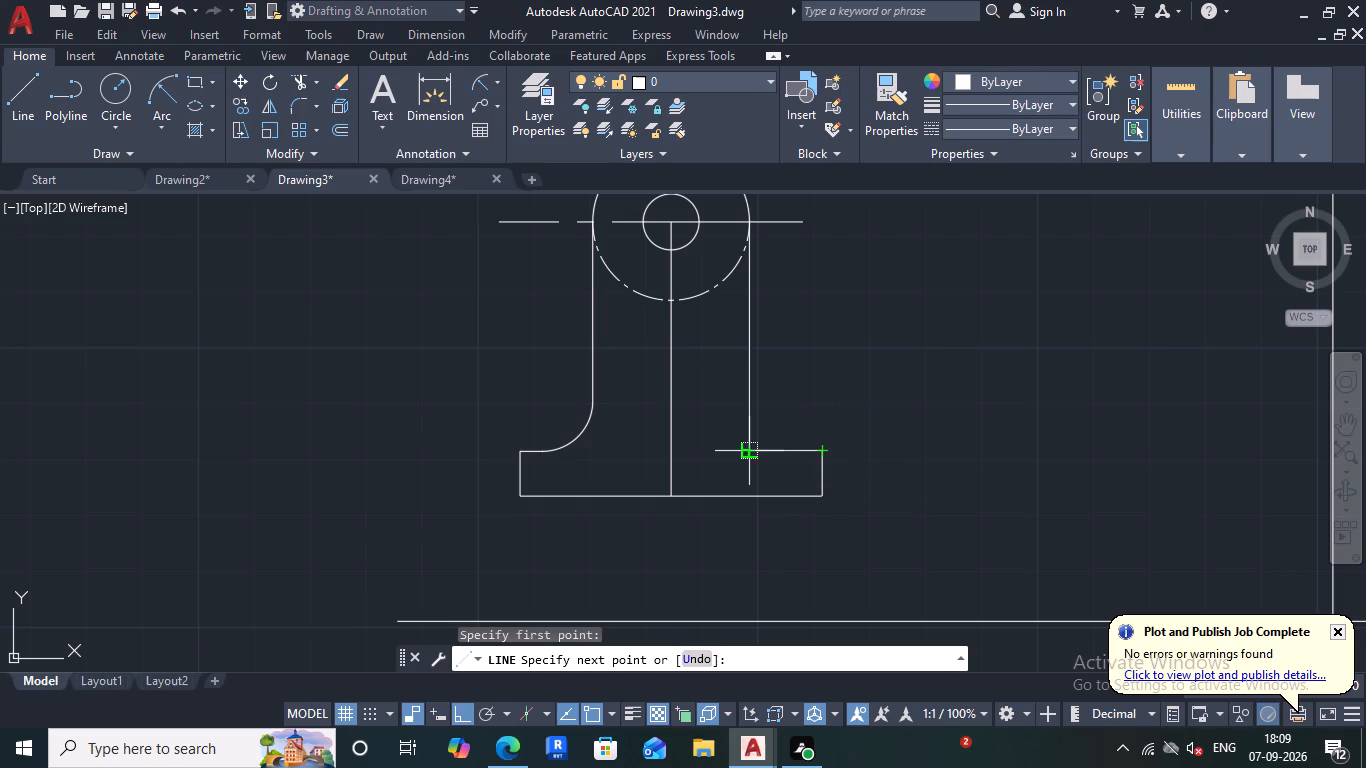
pyautogui.press('Escape')
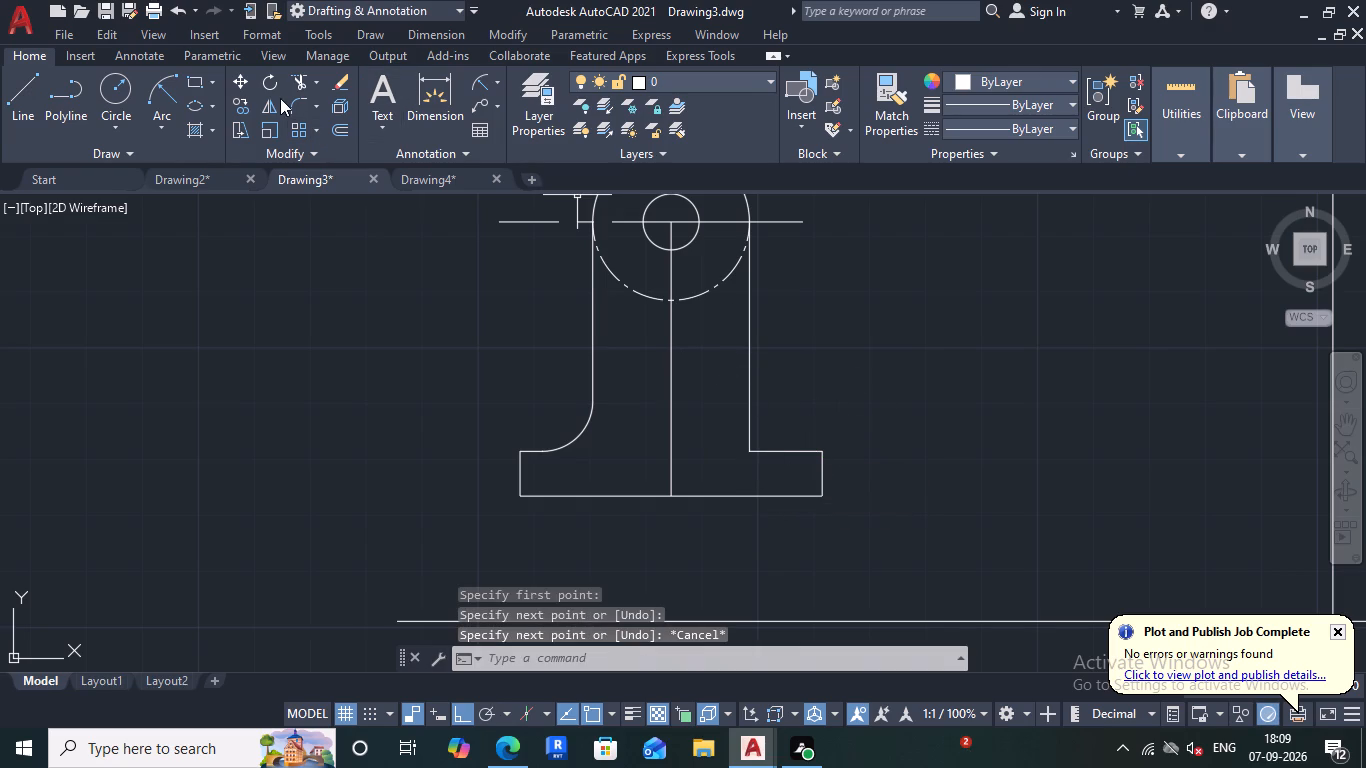
# Fillet the corner between the base's top edge and the upright's right edge with radius 9.
pyautogui.click(291, 109)
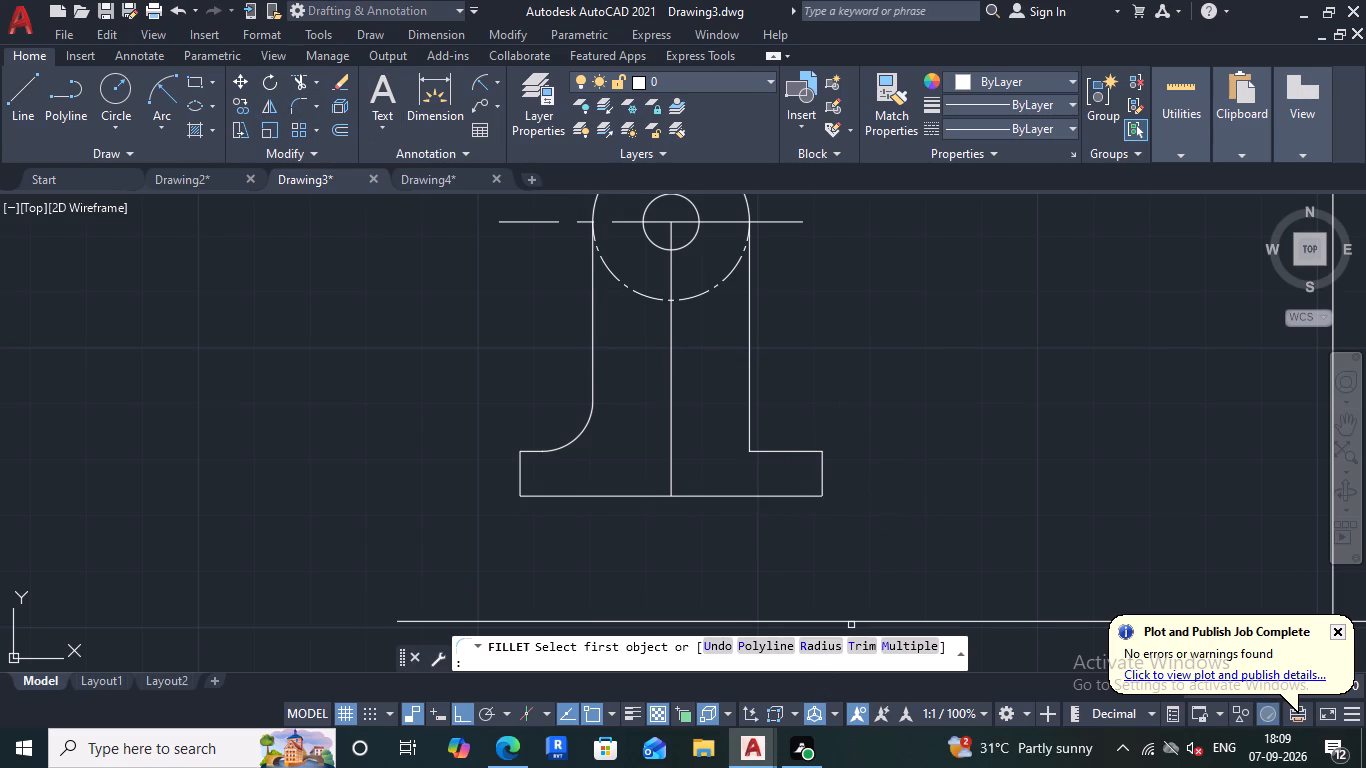
pyautogui.click(831, 653)
pyautogui.press('Return')
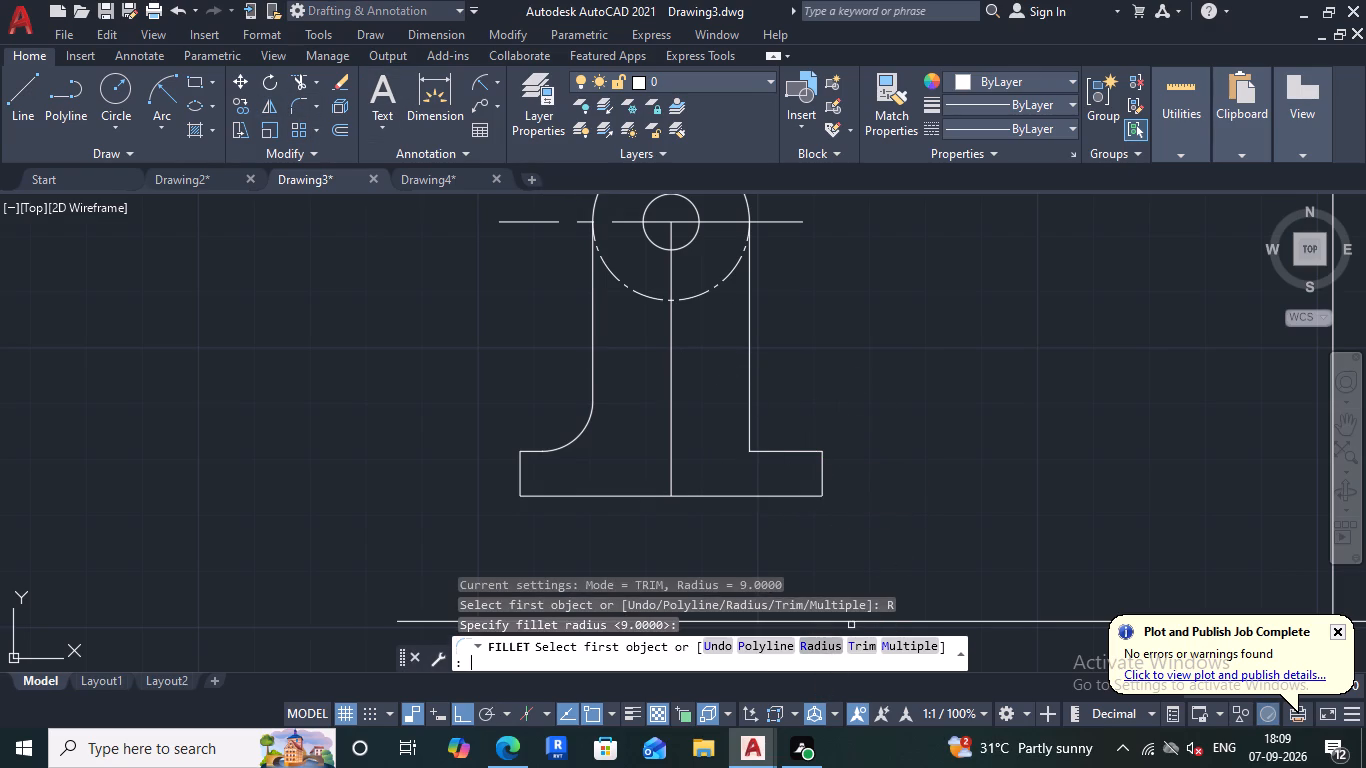
pyautogui.click(778, 452)
pyautogui.click(748, 420)
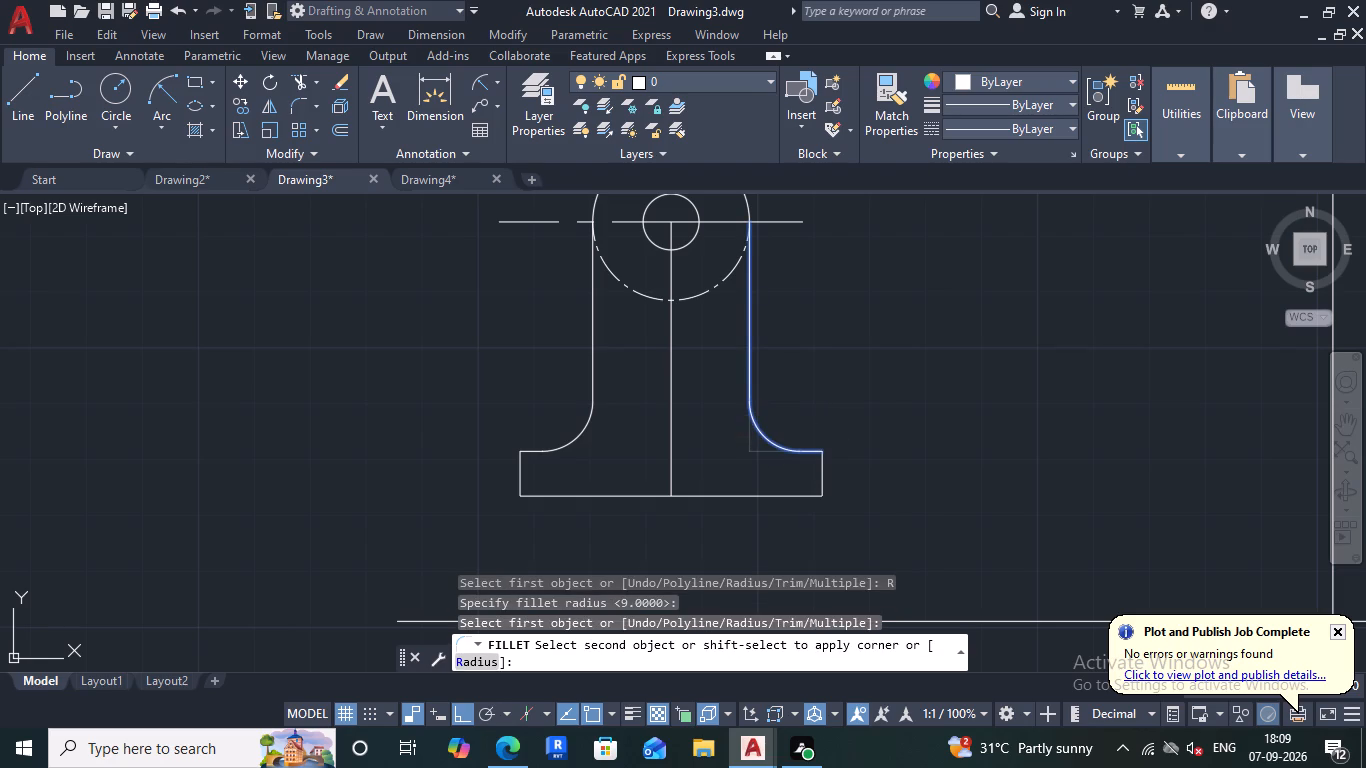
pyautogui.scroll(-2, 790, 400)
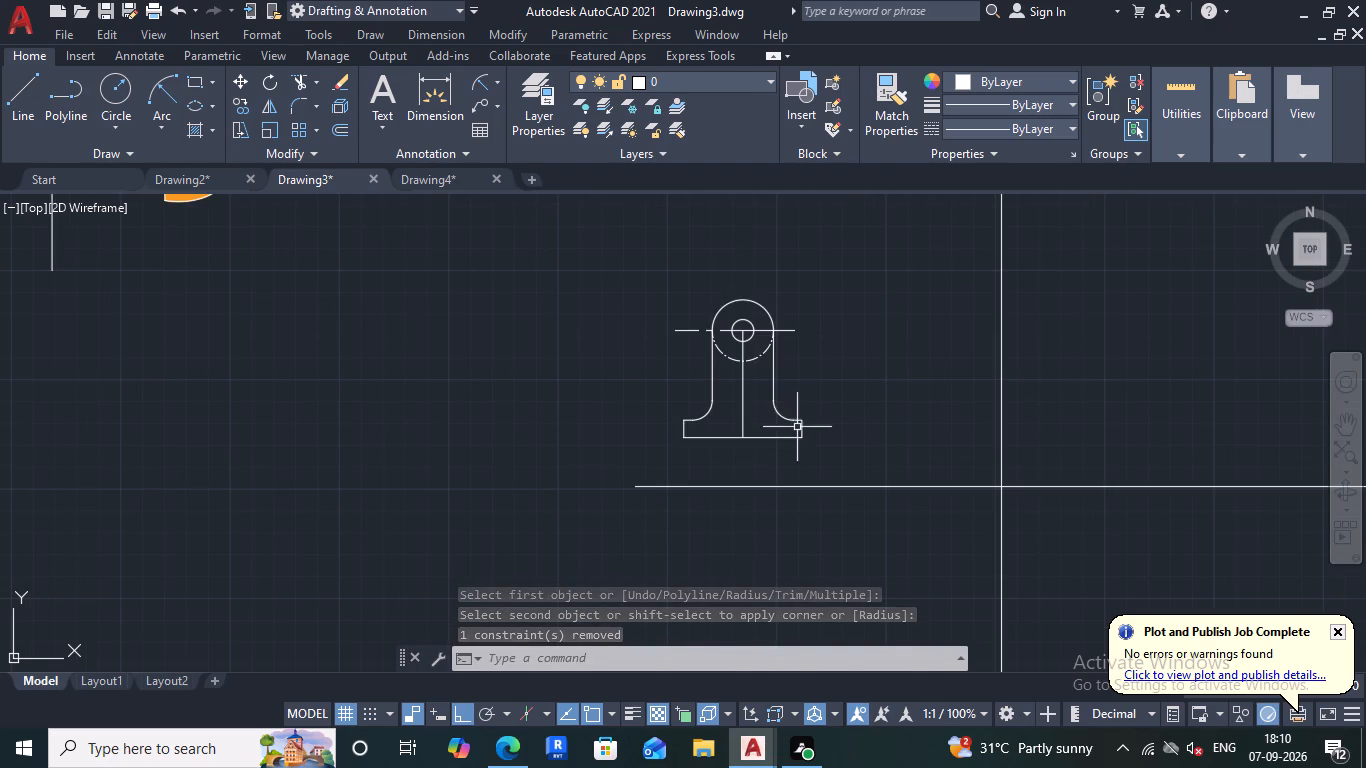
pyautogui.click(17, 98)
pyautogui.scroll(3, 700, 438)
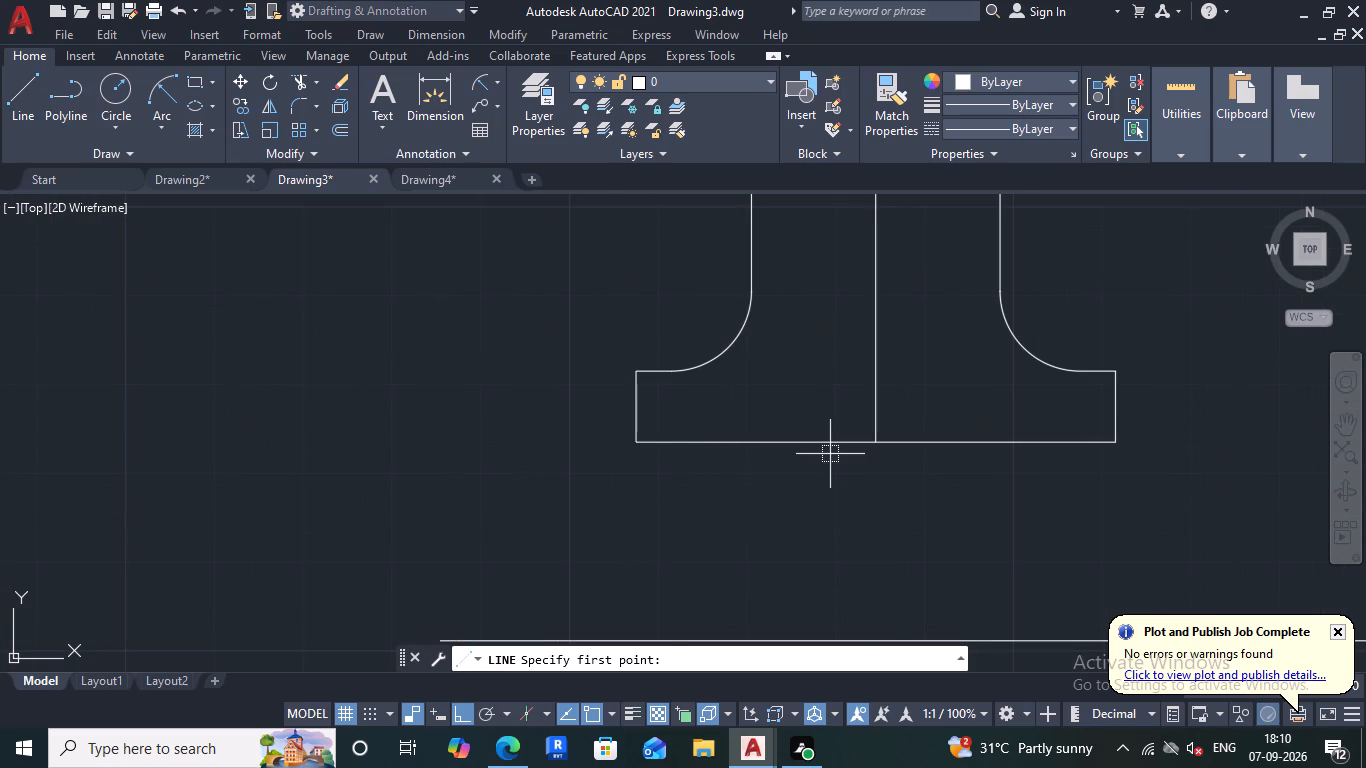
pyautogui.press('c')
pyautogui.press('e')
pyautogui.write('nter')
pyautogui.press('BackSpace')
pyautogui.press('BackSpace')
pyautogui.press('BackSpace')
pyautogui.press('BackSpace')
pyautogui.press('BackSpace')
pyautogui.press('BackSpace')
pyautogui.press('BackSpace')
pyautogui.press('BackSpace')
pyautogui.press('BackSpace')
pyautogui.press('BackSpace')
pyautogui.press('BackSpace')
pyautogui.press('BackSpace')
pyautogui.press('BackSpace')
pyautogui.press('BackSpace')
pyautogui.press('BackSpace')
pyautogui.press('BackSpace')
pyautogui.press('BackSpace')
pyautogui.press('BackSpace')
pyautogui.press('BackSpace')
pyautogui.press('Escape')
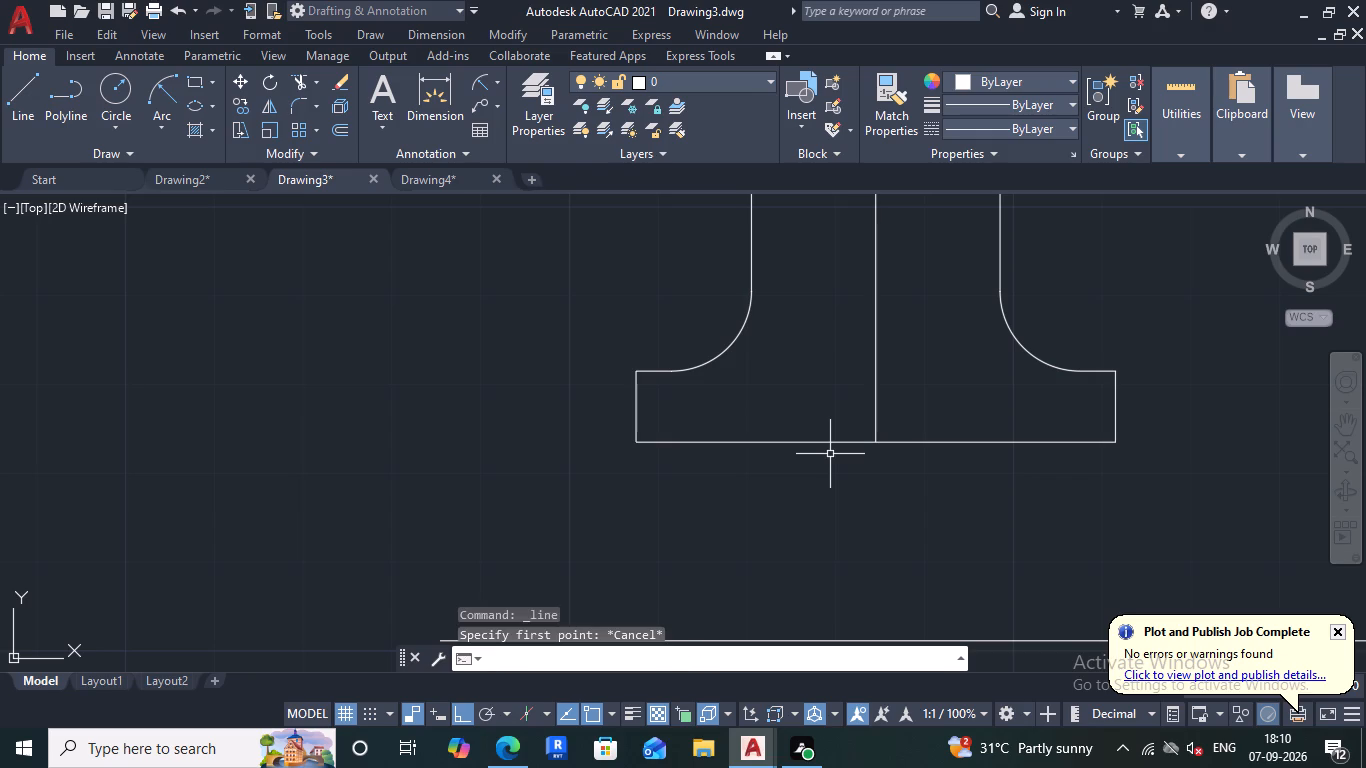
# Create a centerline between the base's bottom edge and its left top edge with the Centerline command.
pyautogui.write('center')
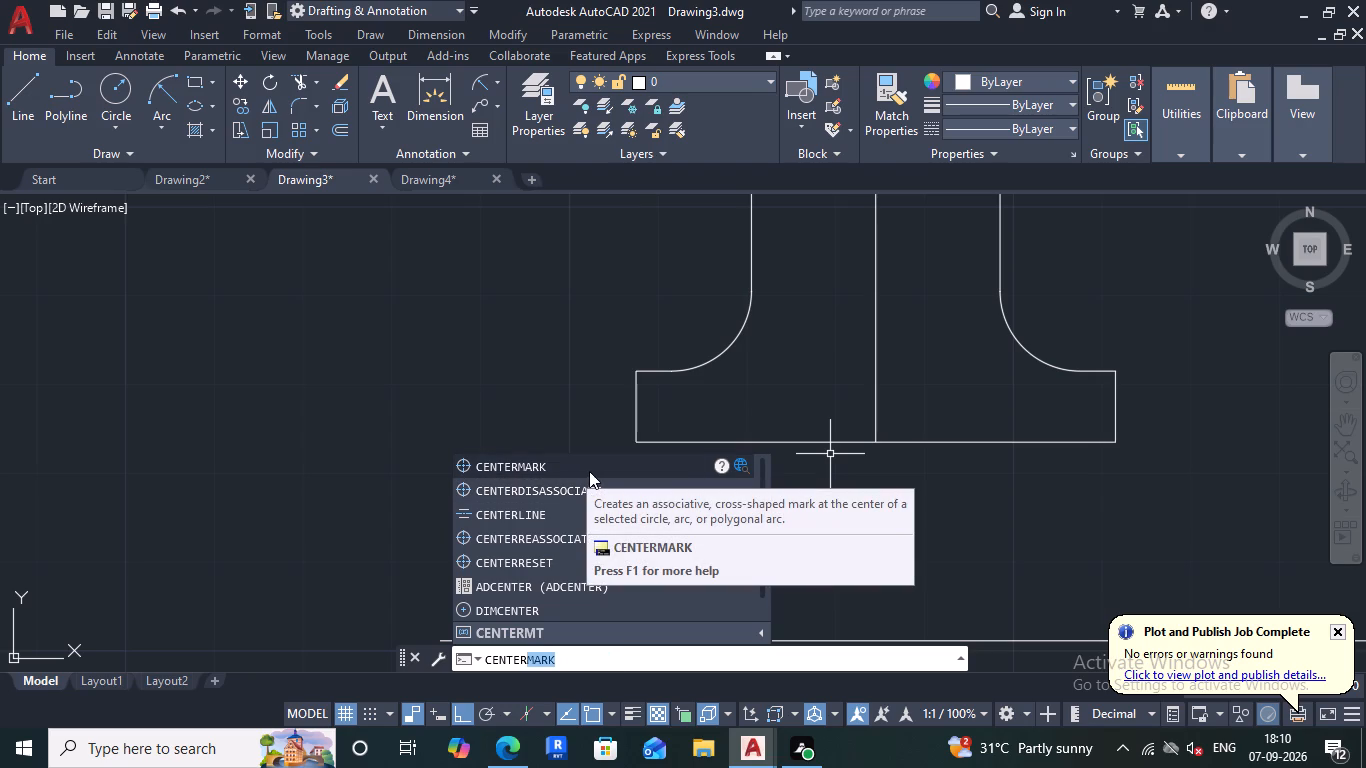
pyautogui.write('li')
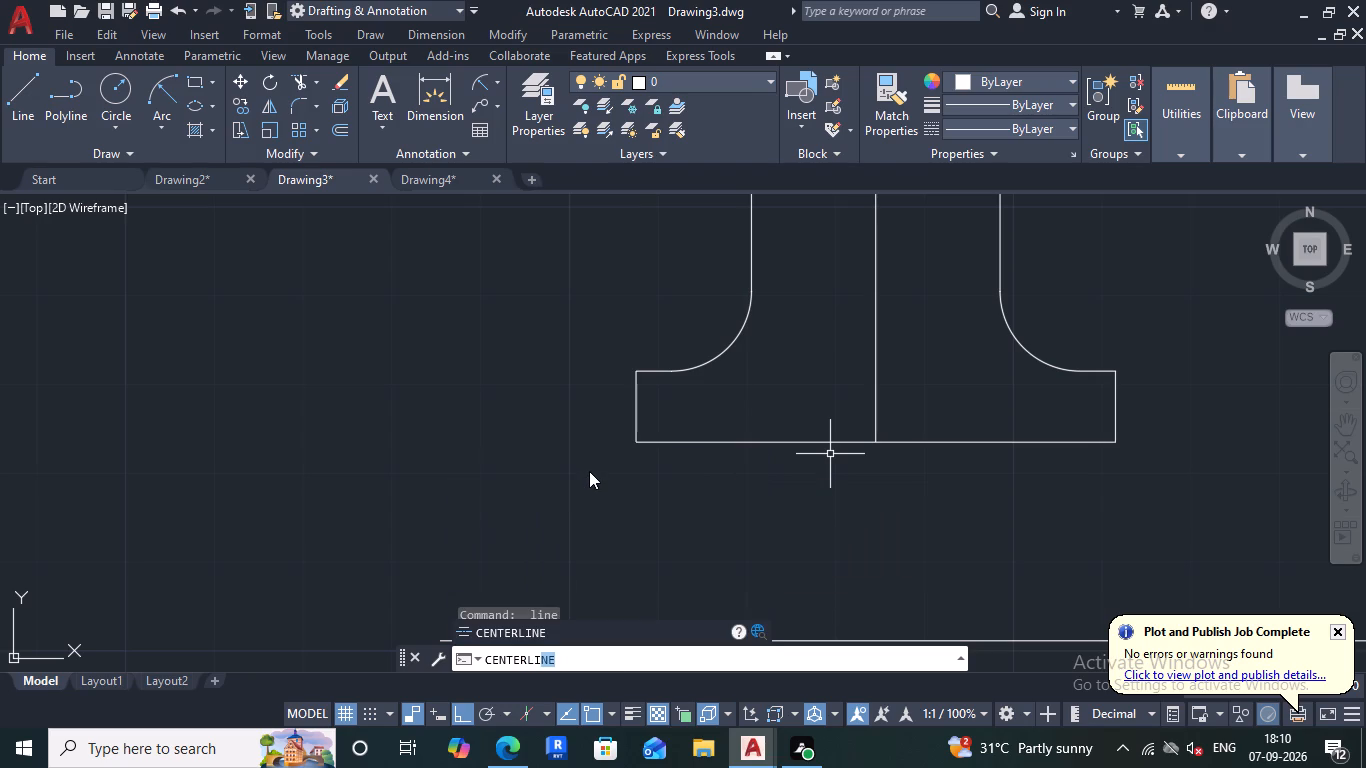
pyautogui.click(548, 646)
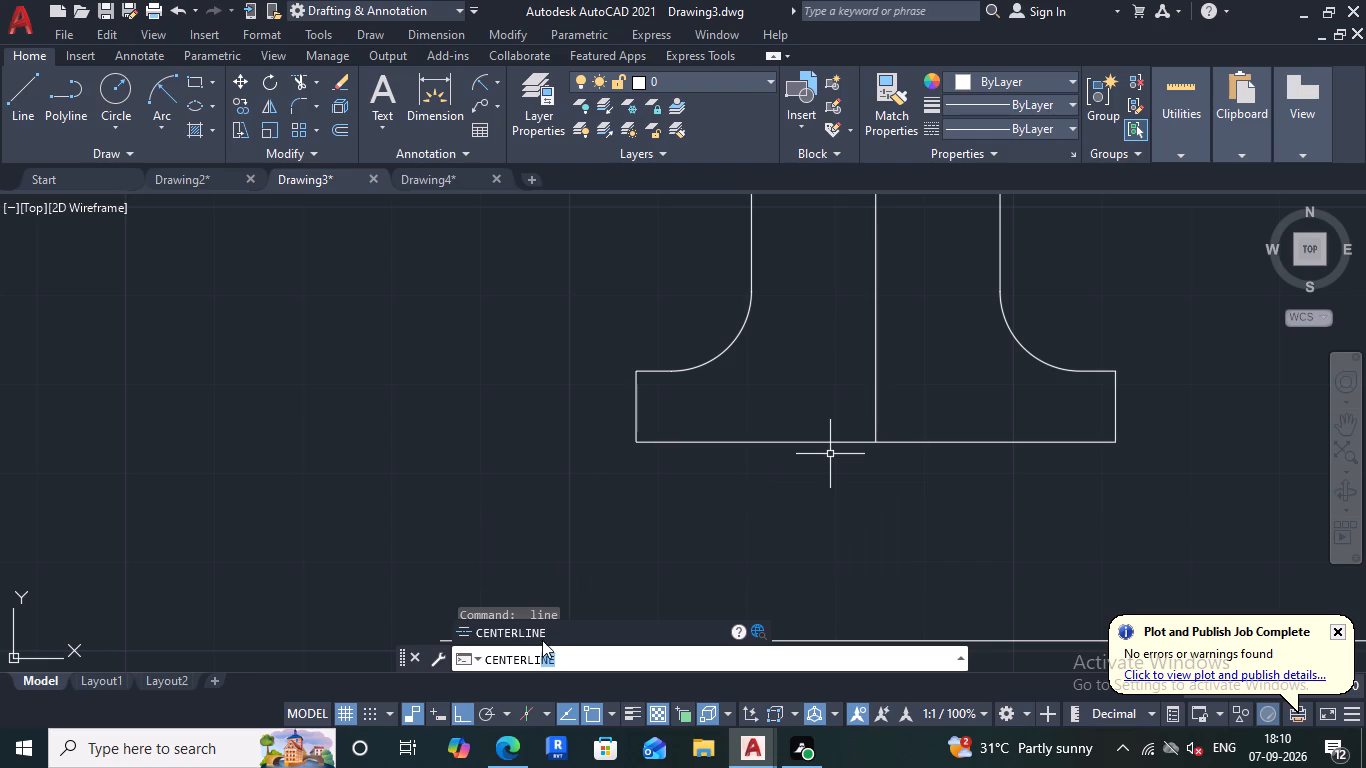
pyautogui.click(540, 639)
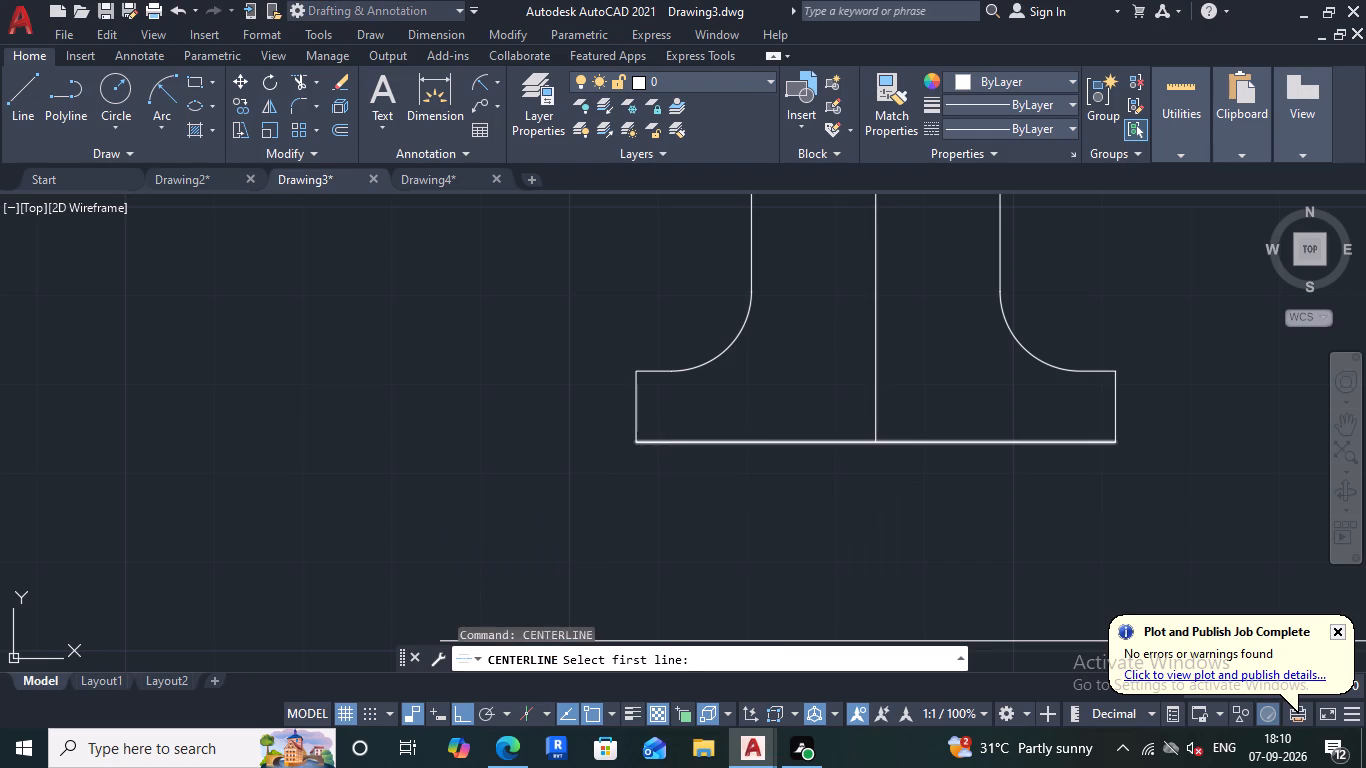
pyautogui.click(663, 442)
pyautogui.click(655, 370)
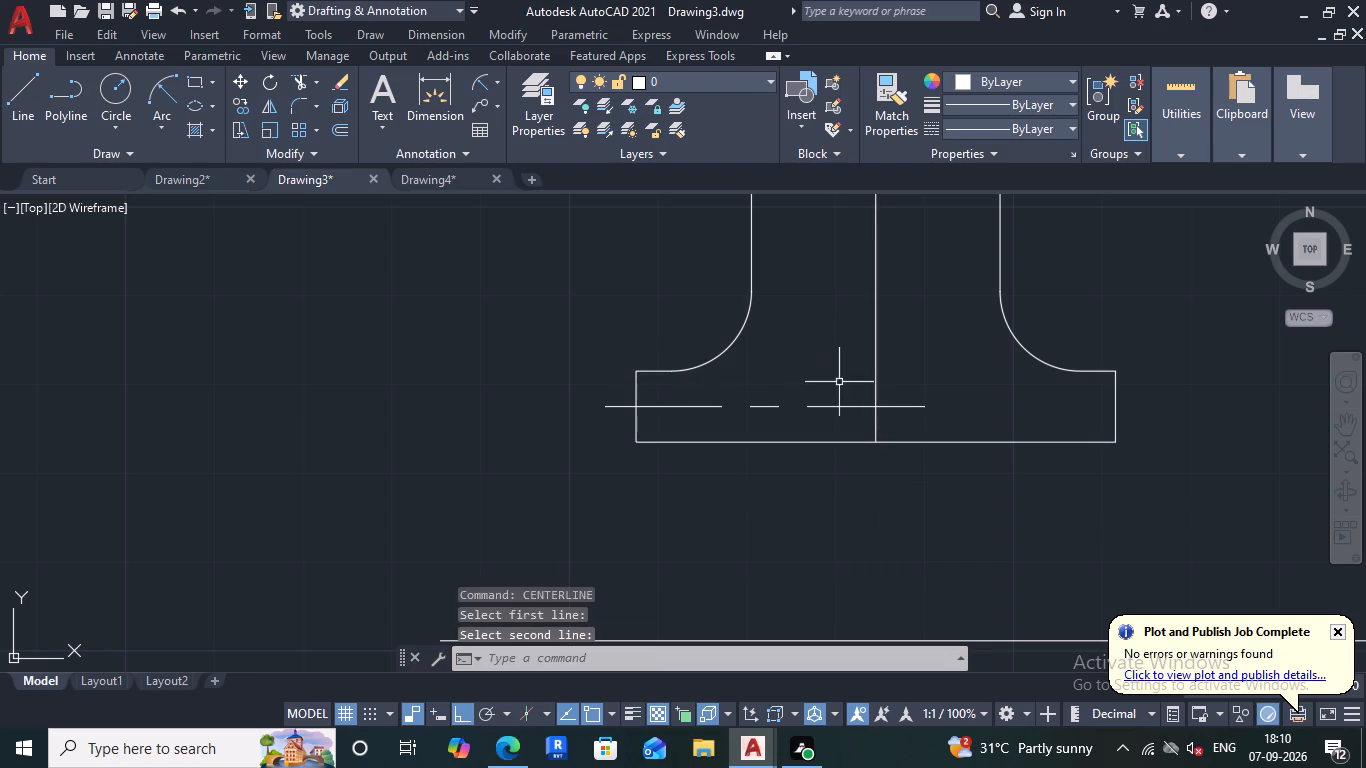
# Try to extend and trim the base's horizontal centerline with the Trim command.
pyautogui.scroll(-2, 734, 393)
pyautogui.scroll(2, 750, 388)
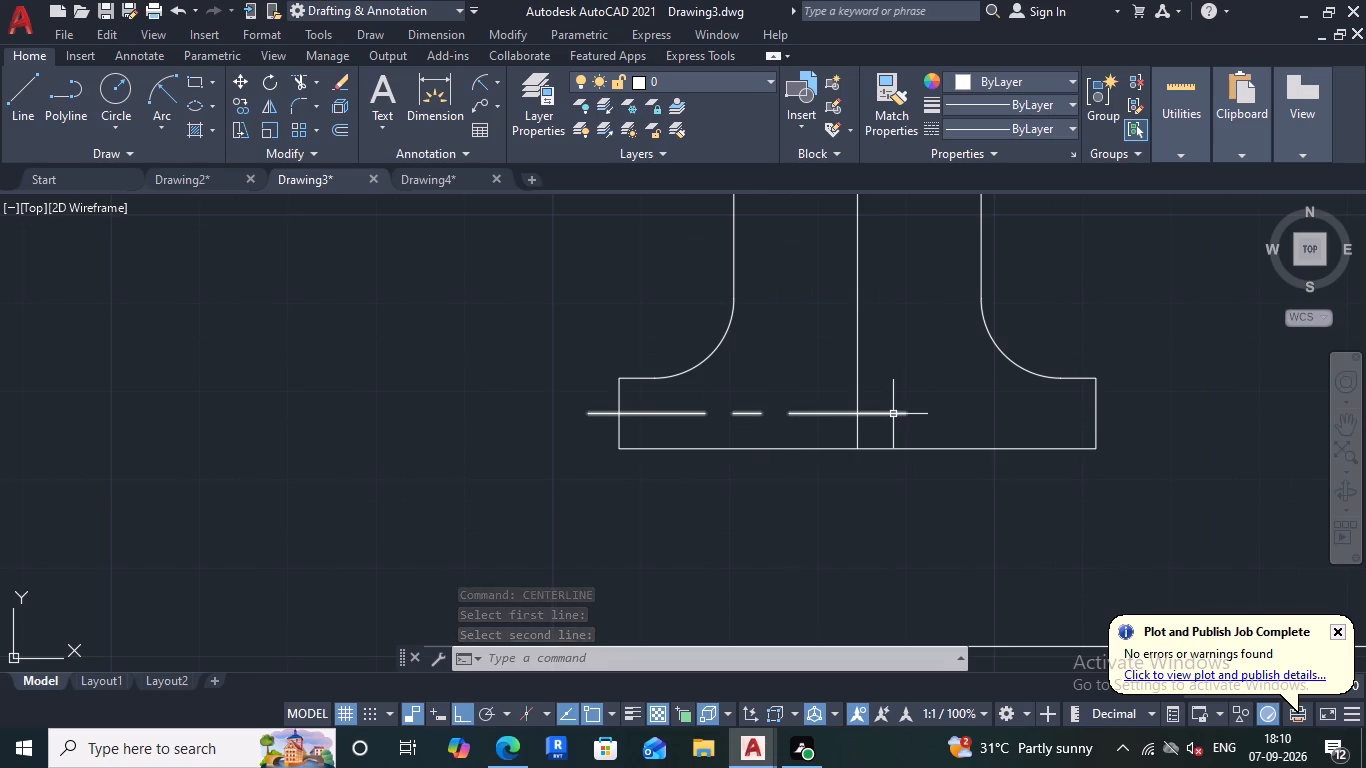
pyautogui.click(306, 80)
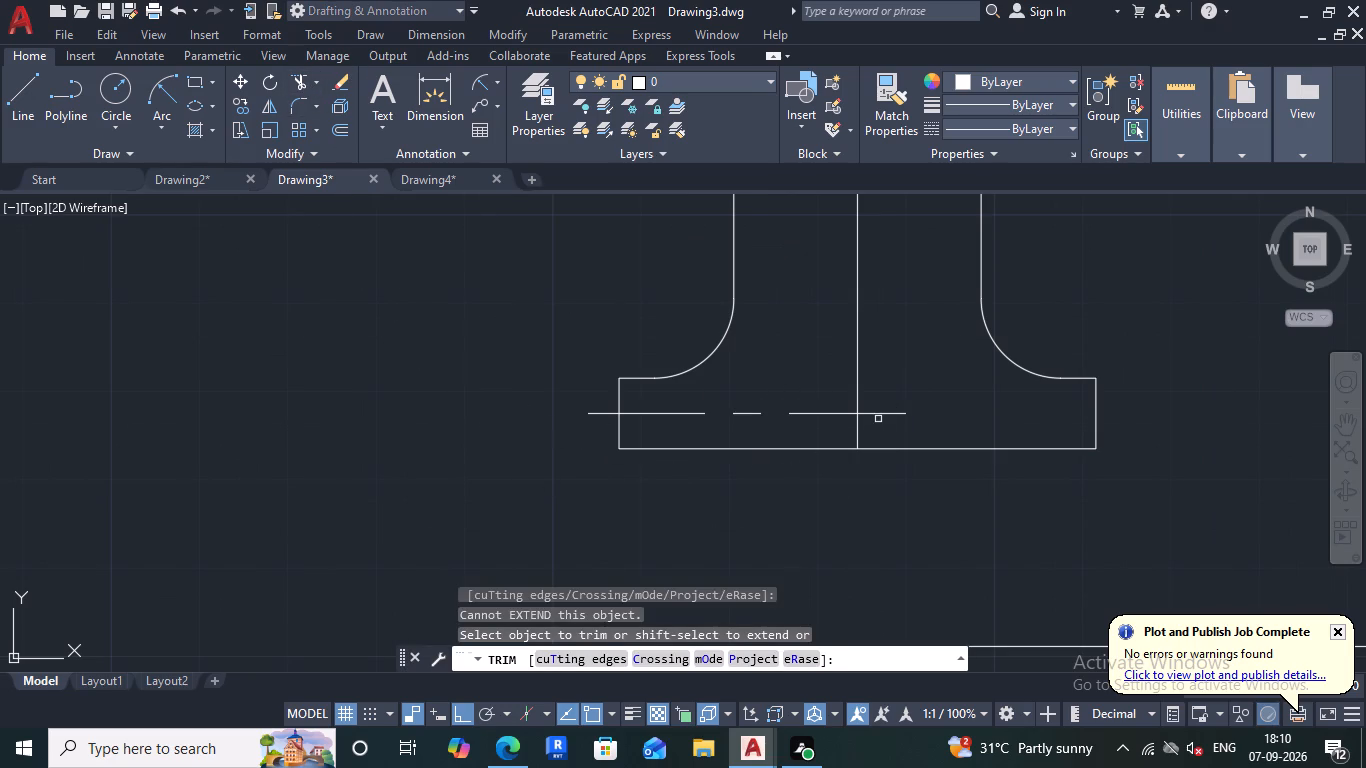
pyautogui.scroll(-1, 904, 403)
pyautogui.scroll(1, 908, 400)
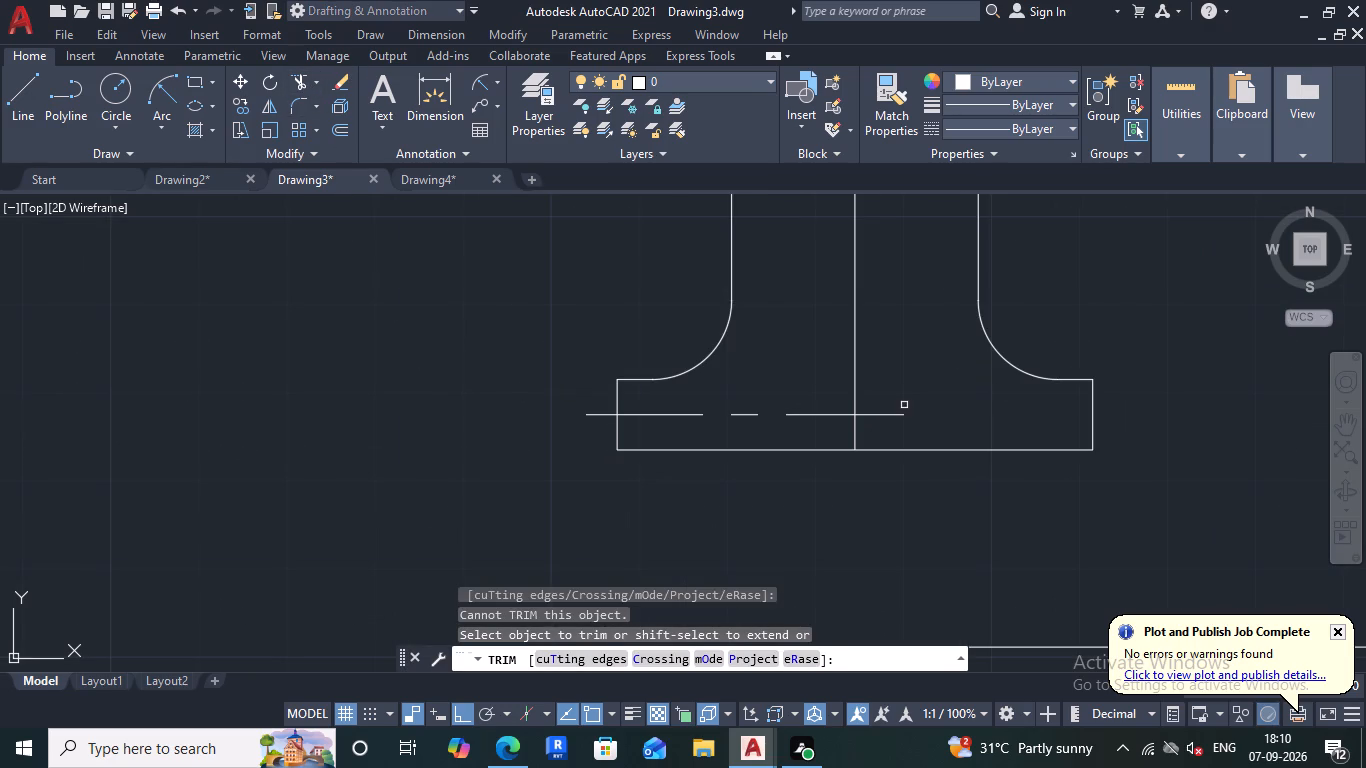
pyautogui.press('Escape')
# Draw a horizontal line at the base's mid-height from its left edge to its right edge.
pyautogui.click(14, 103)
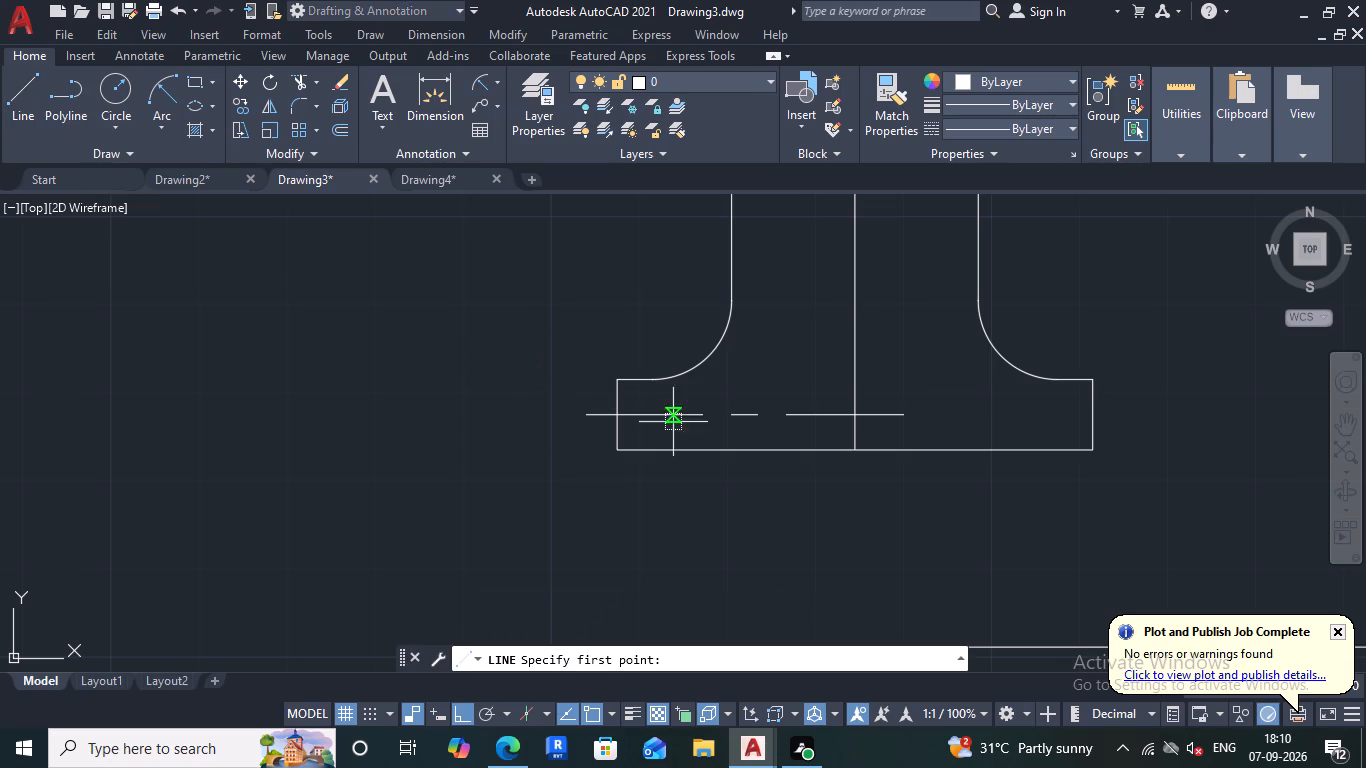
pyautogui.click(617, 414)
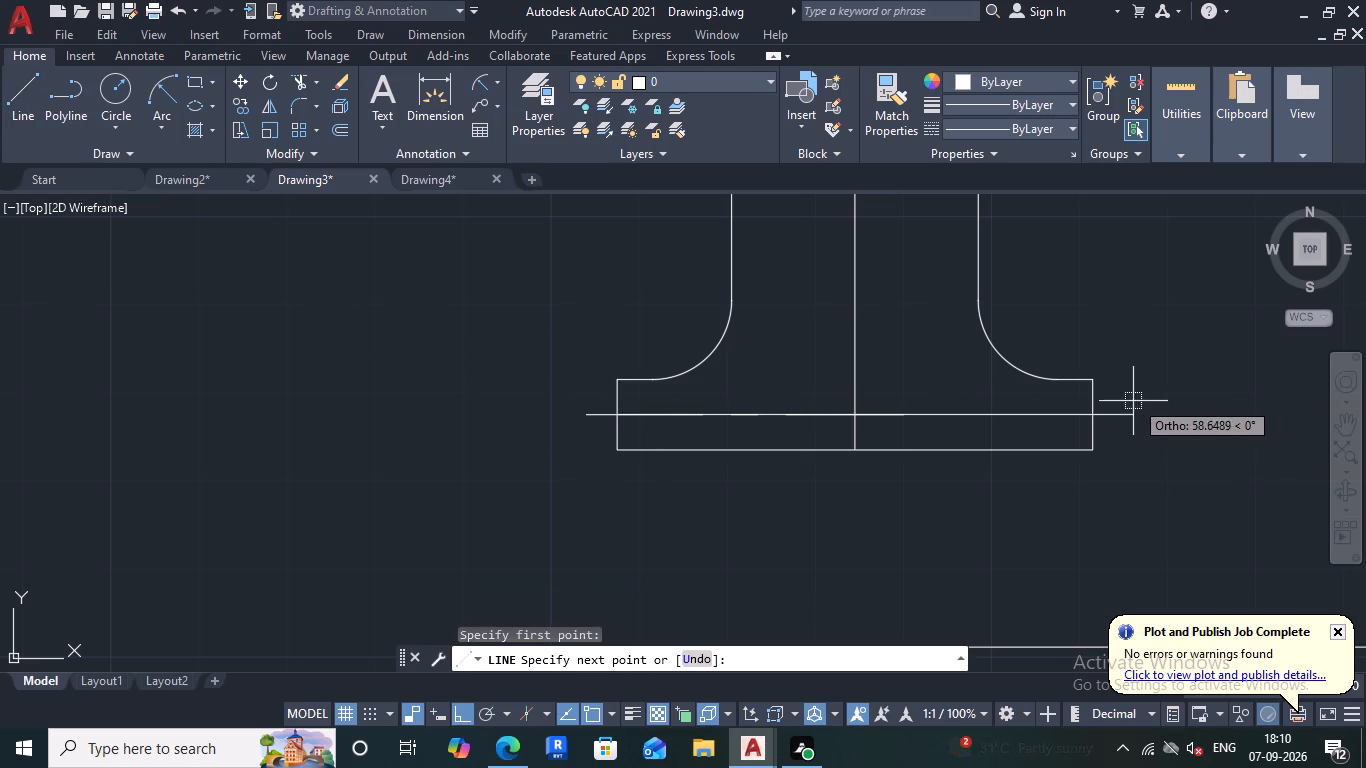
pyautogui.click(1098, 416)
pyautogui.press('Escape')
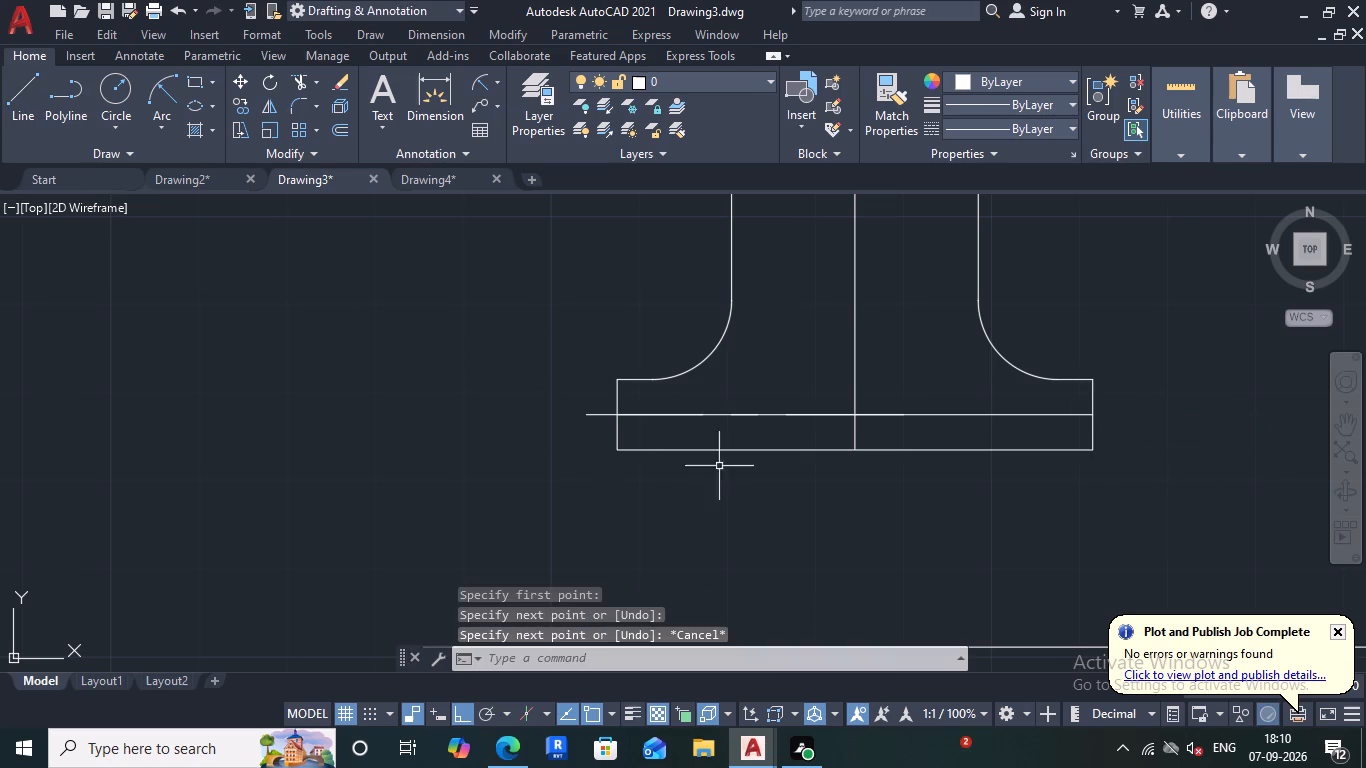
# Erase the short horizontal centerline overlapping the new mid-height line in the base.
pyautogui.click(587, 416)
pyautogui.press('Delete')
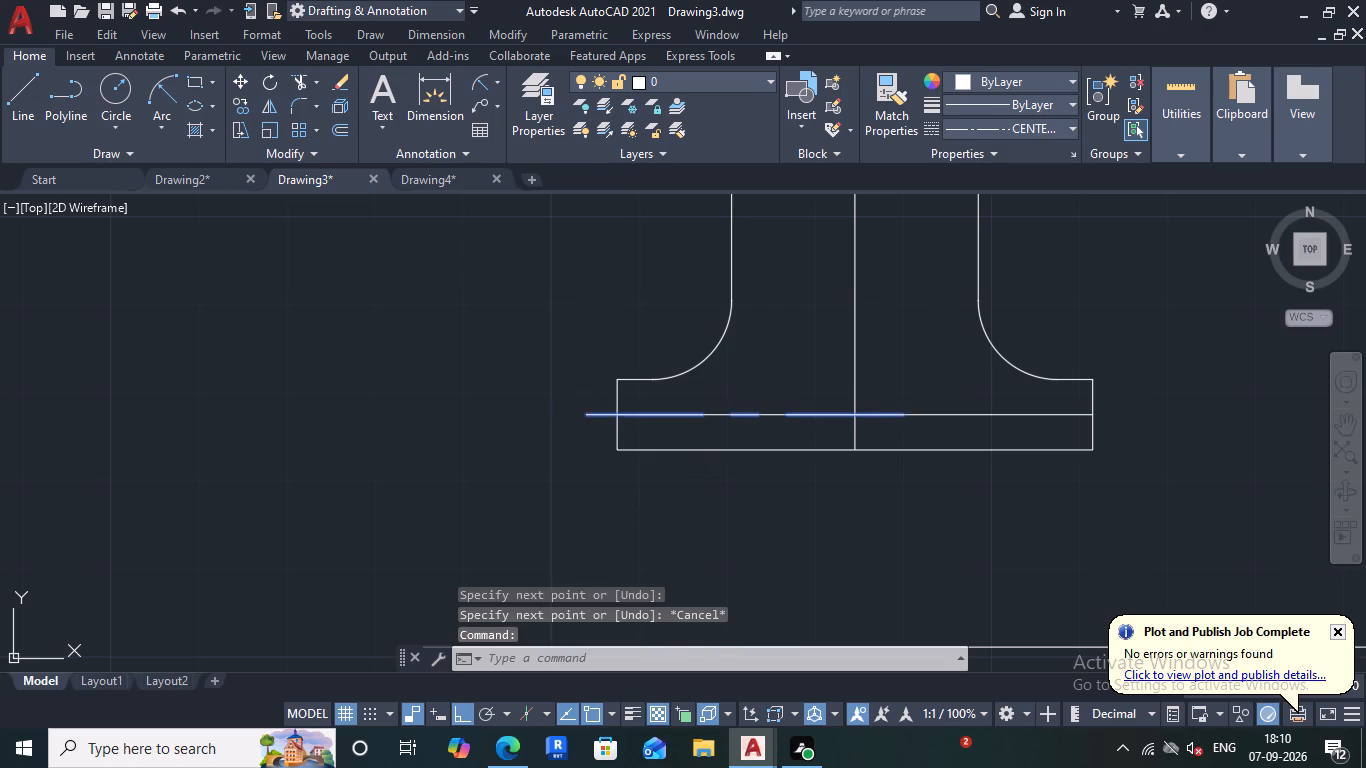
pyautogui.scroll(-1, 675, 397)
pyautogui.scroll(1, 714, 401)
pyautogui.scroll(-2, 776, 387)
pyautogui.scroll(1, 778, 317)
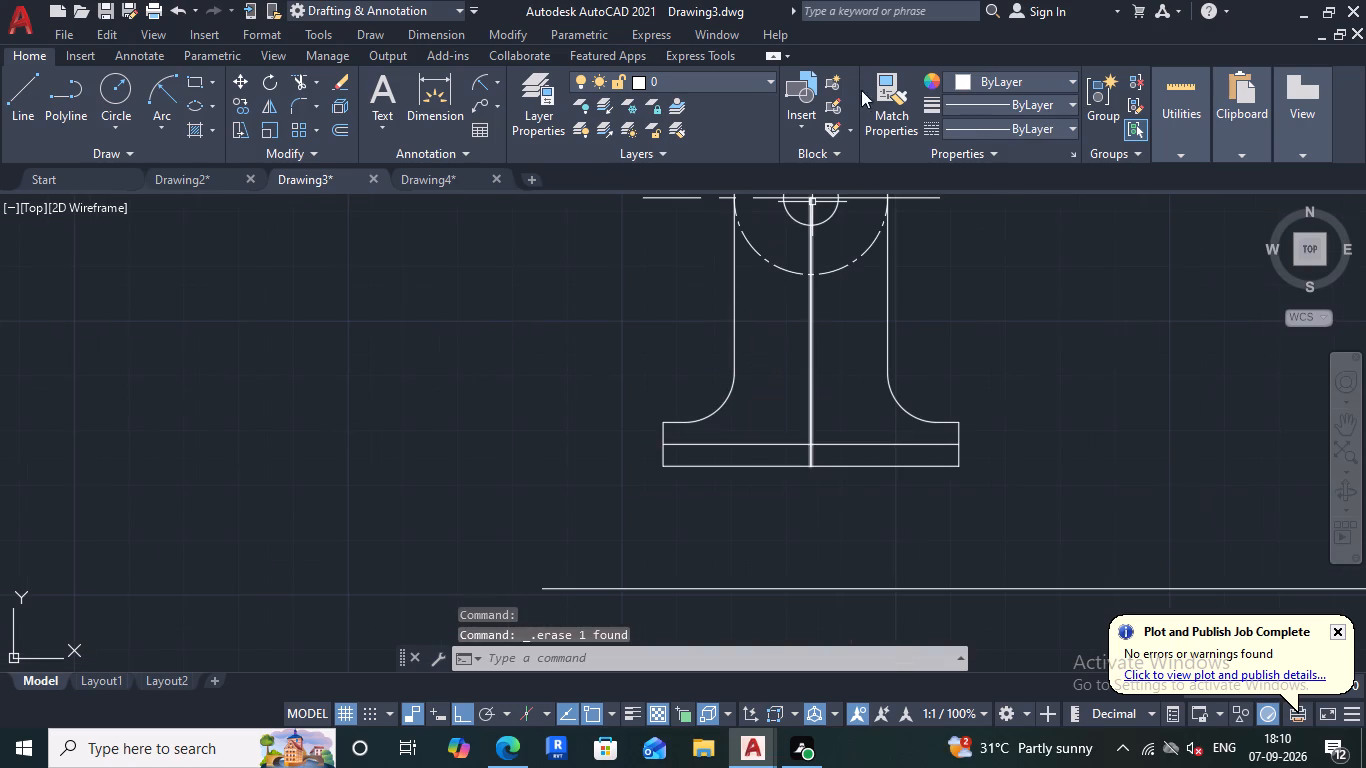
# Match the base's mid-height horizontal line to the dash-dot arc's properties.
pyautogui.click(885, 96)
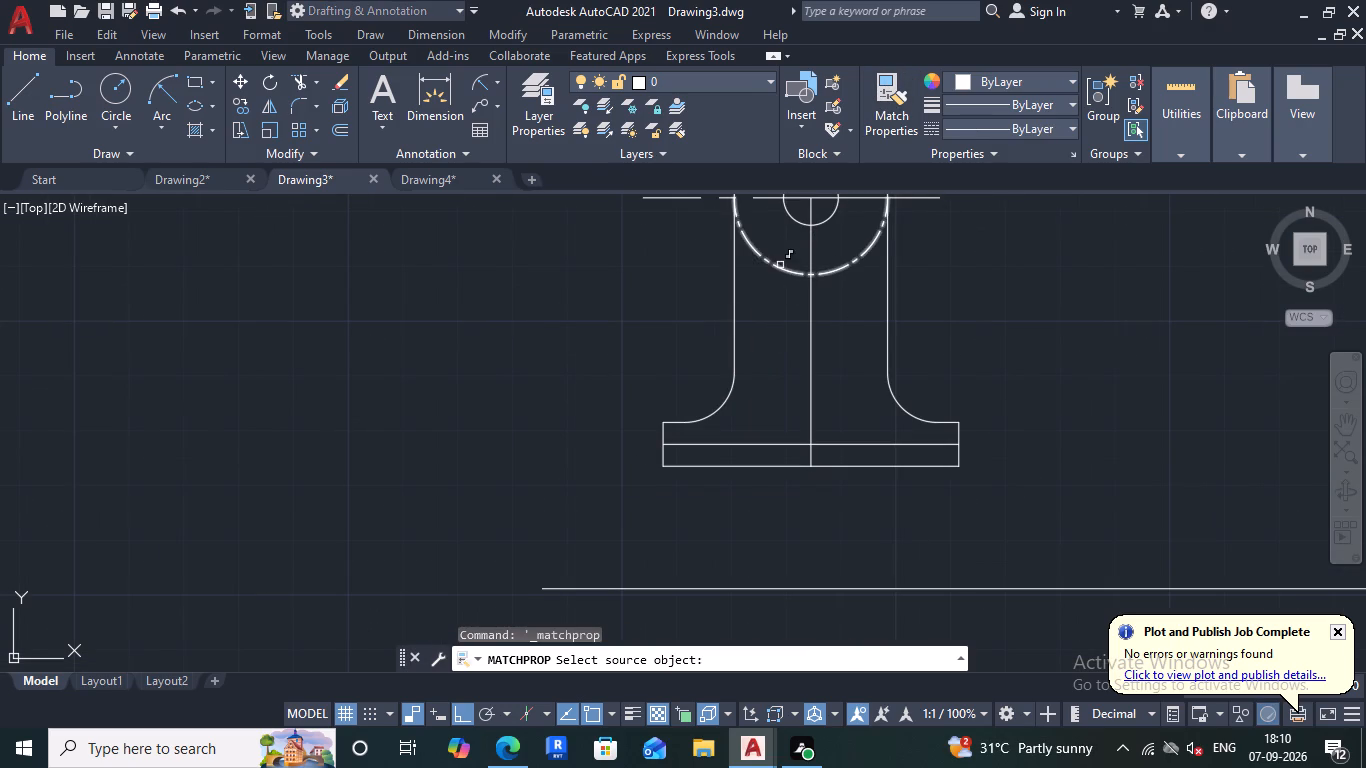
pyautogui.click(780, 265)
pyautogui.click(770, 445)
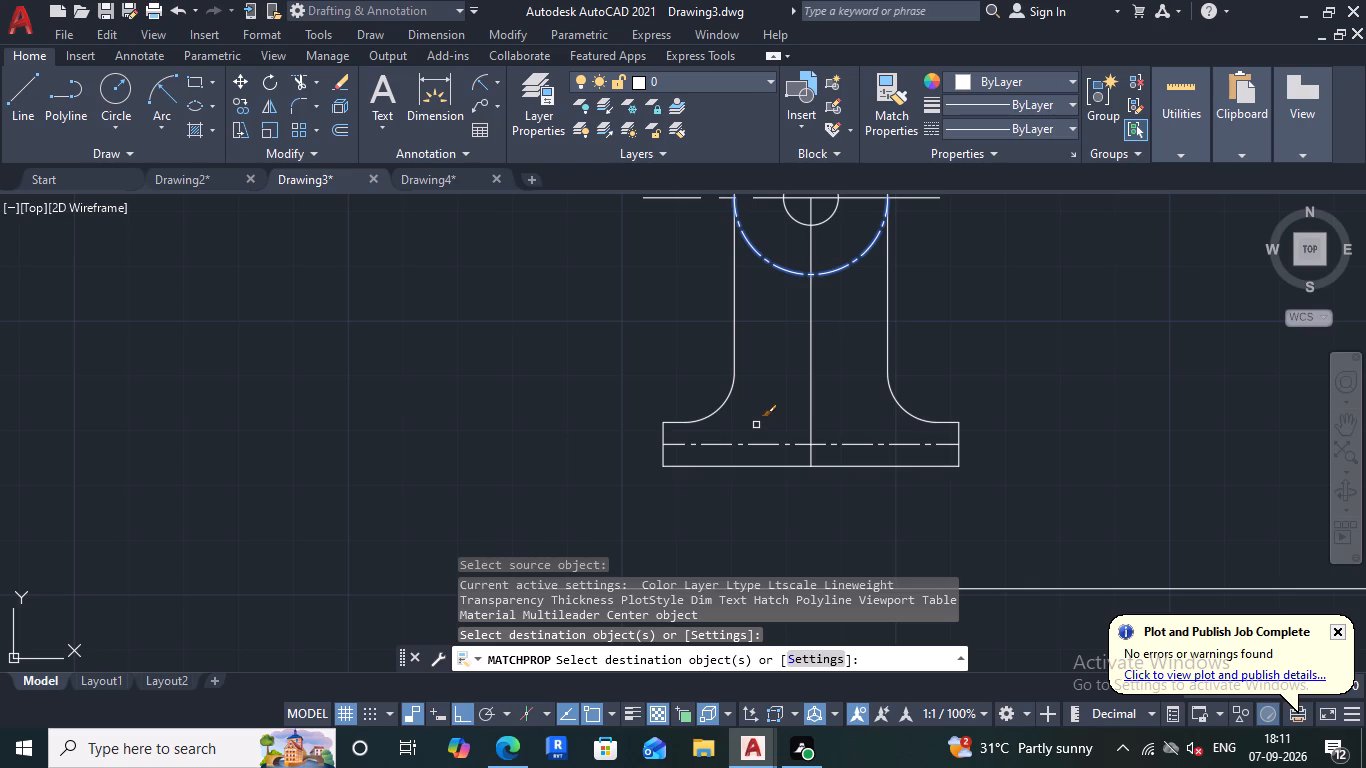
pyautogui.press('Escape')
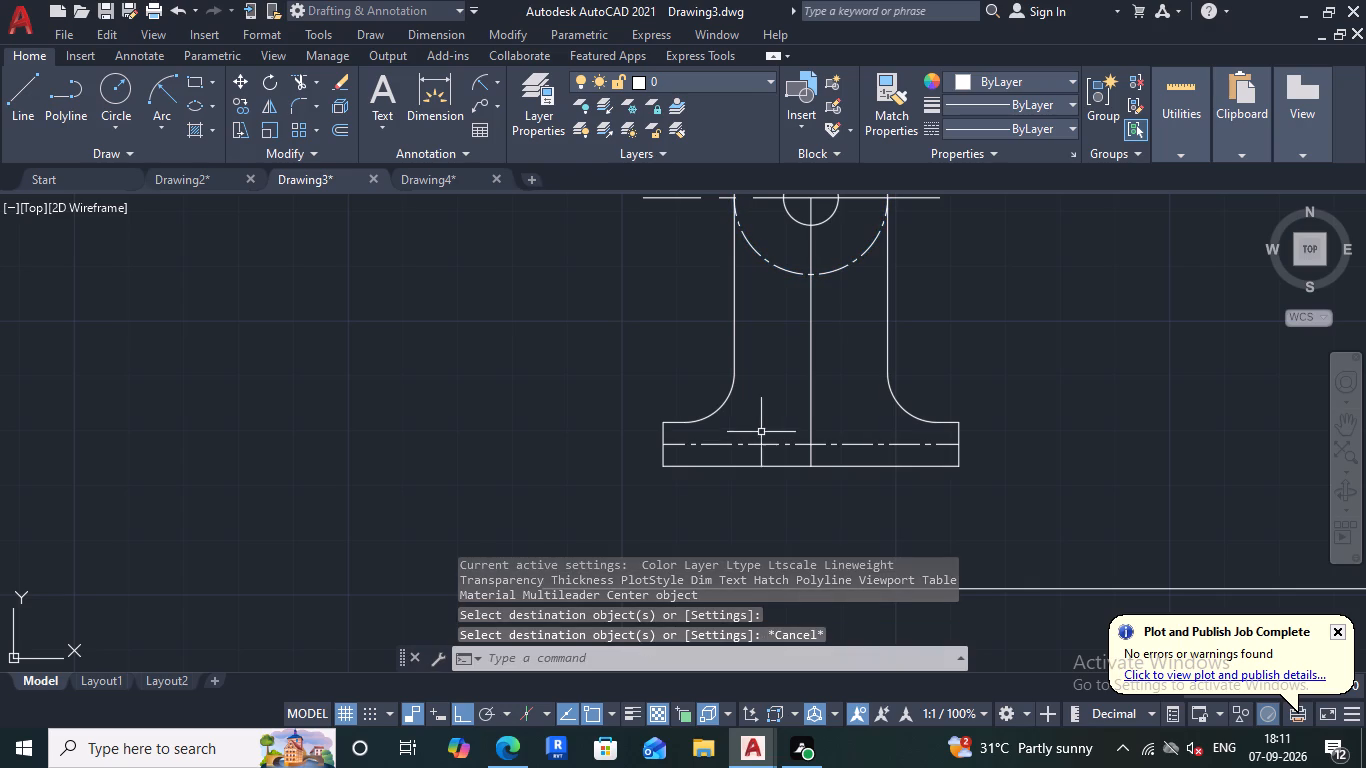
# Draw a vertical line from the base's bottom edge, tracked 17 units left of its centre, up past the left fillet.
pyautogui.click(34, 93)
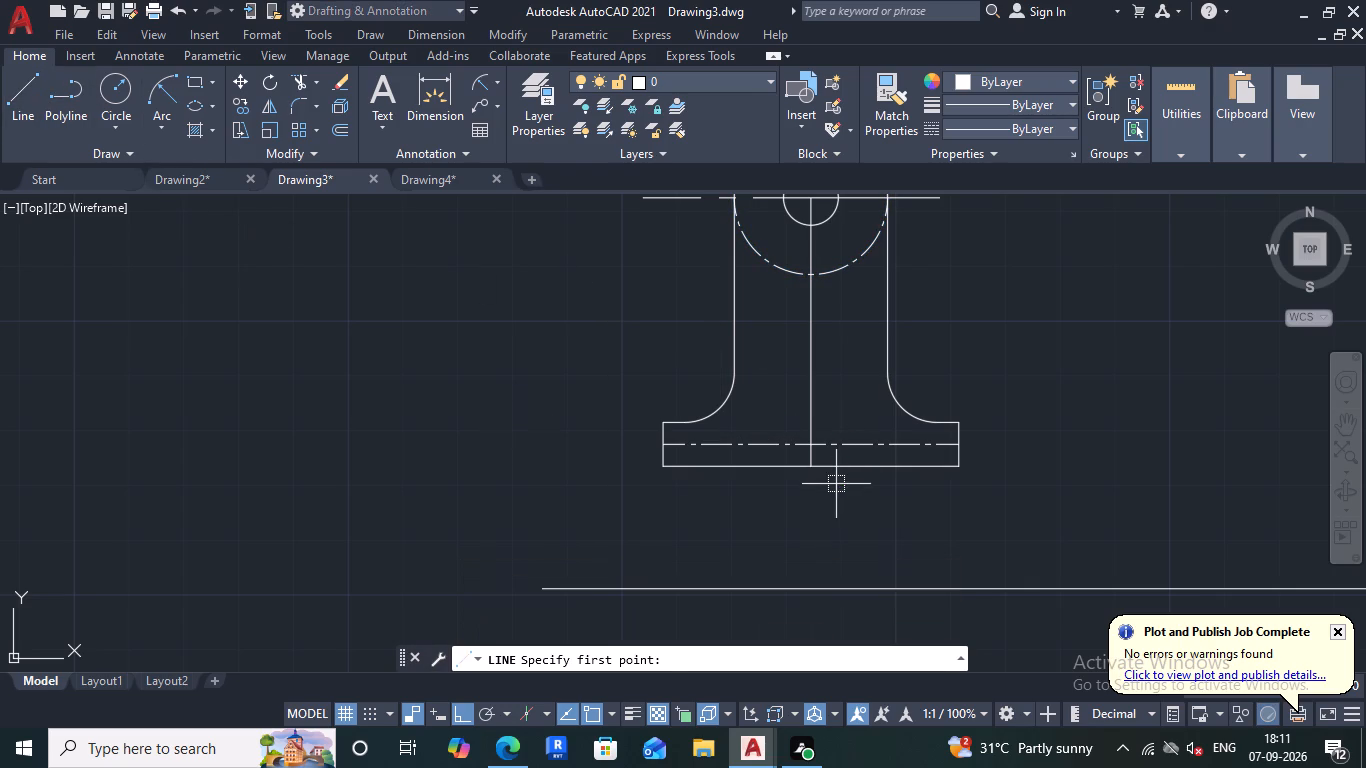
pyautogui.press('t')
pyautogui.press('k')
pyautogui.press('Return')
pyautogui.click(813, 464)
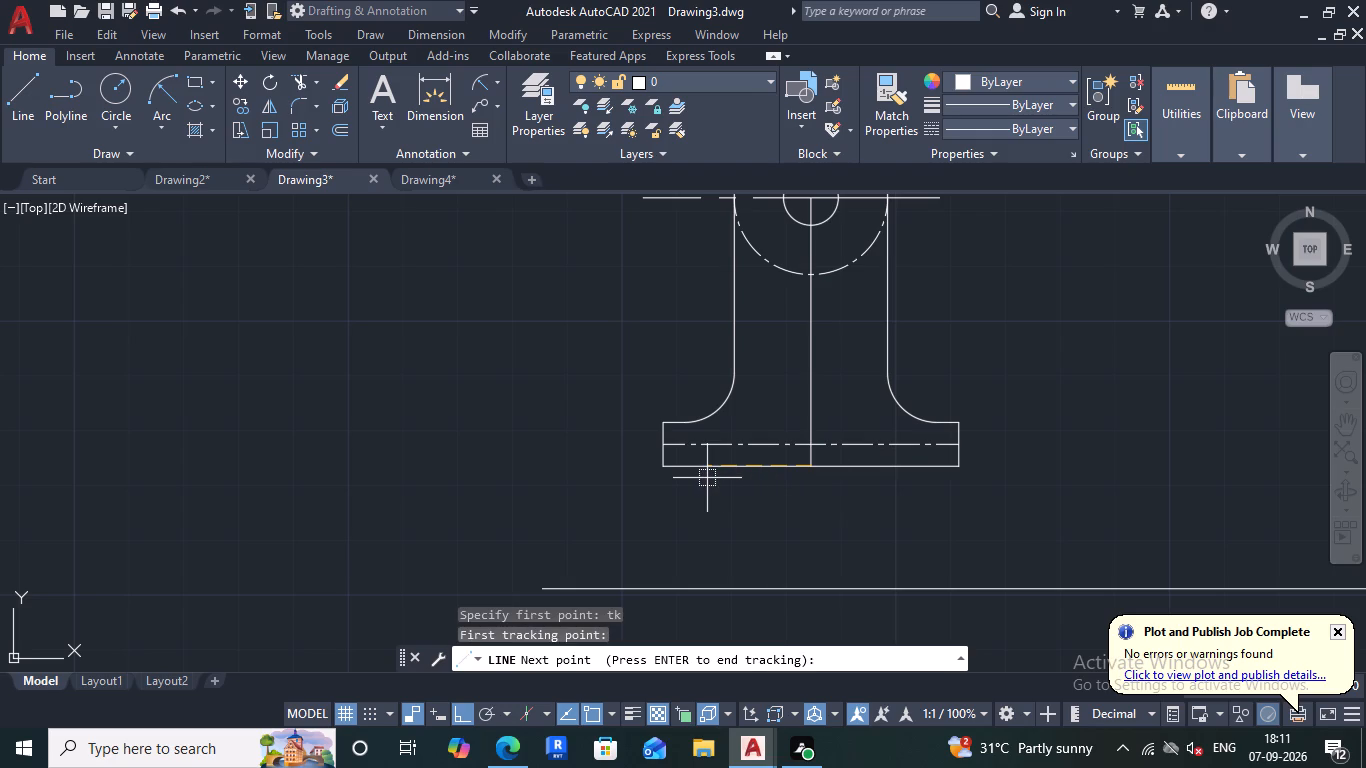
pyautogui.write('17')
pyautogui.press('Return')
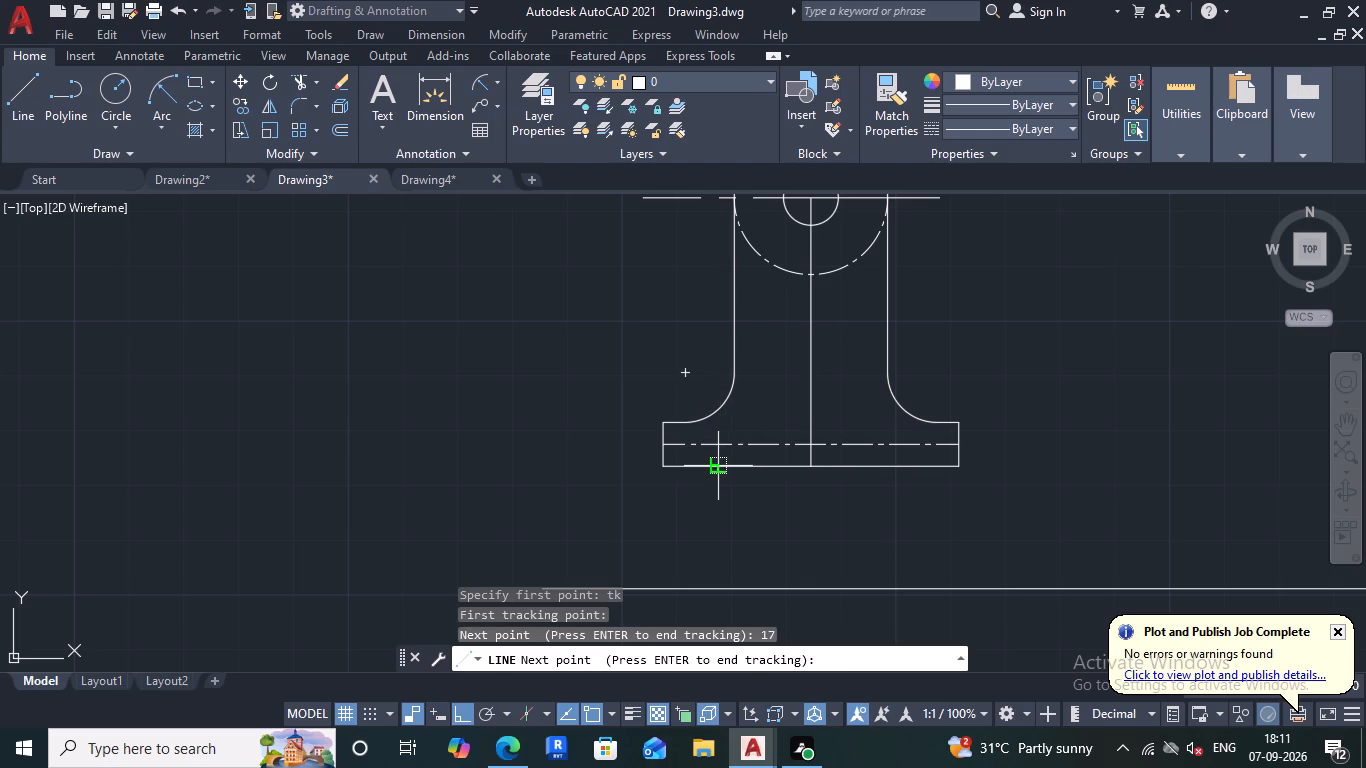
pyautogui.click(716, 468)
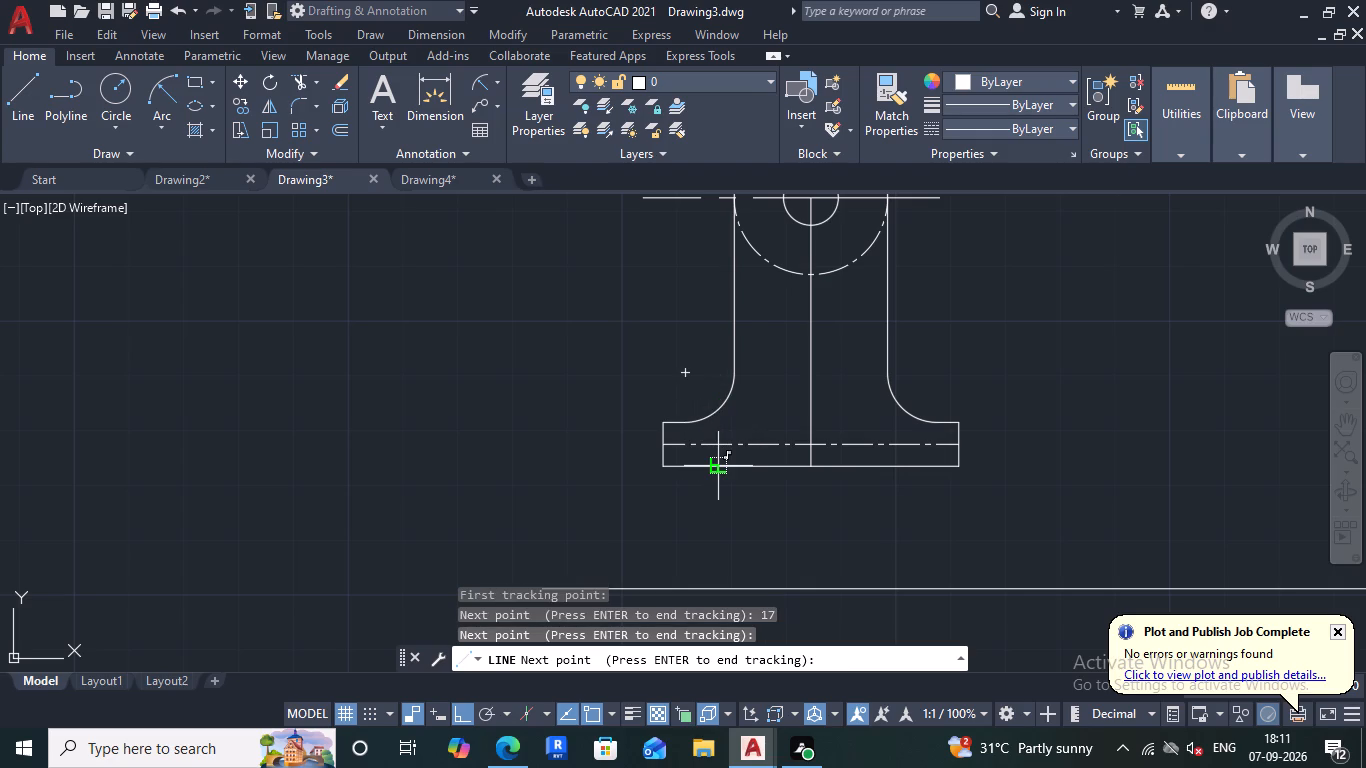
pyautogui.press('Return')
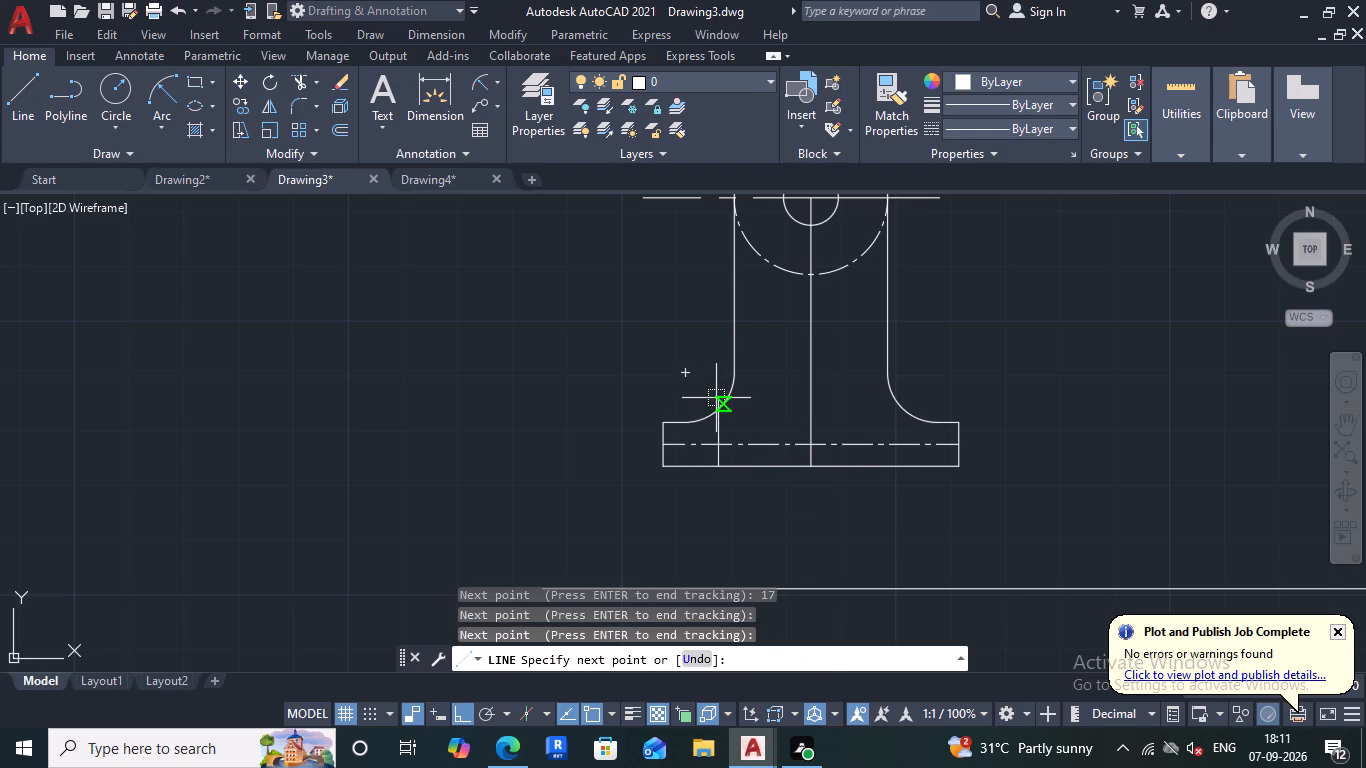
pyautogui.scroll(2, 716, 398)
pyautogui.click(715, 389)
pyautogui.press('Escape')
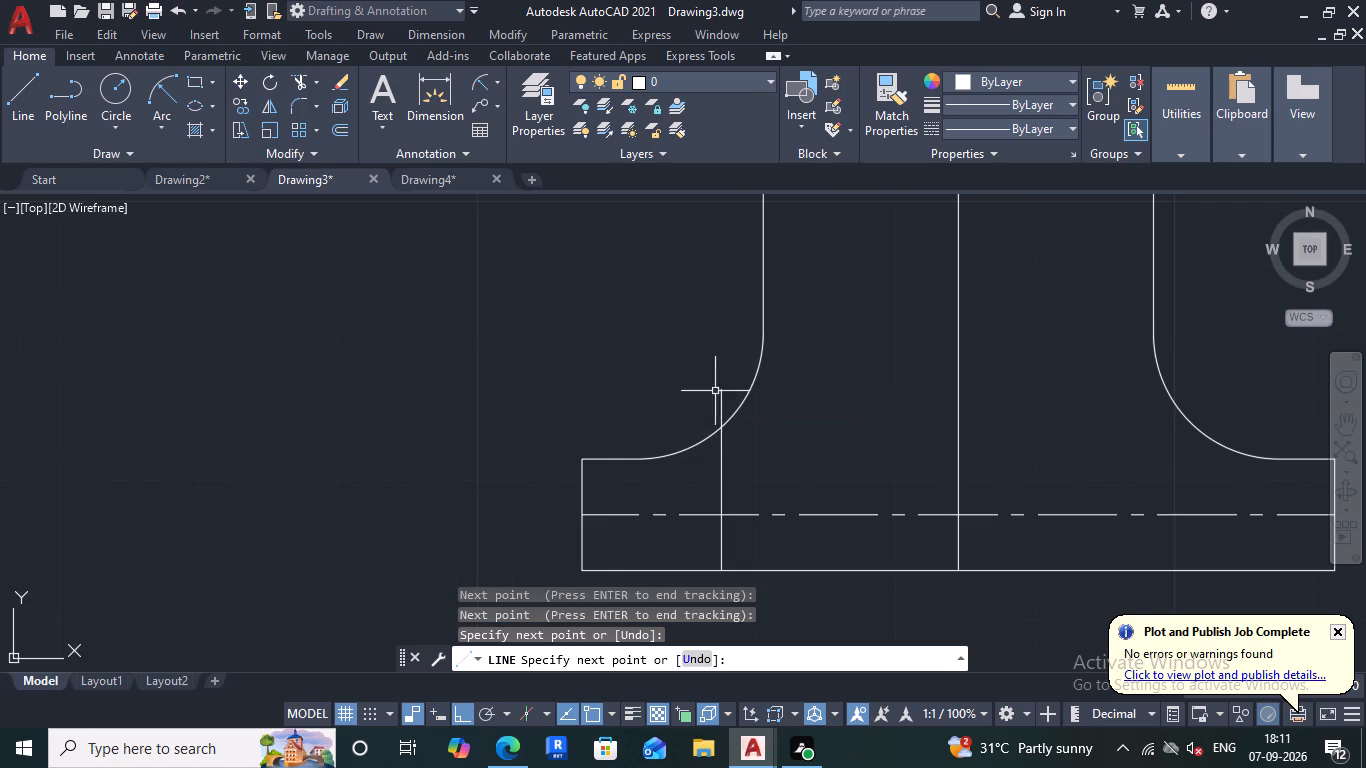
# Copy the new vertical line 2 units to its left and 2 units to its right.
pyautogui.click(768, 458)
pyautogui.click(702, 483)
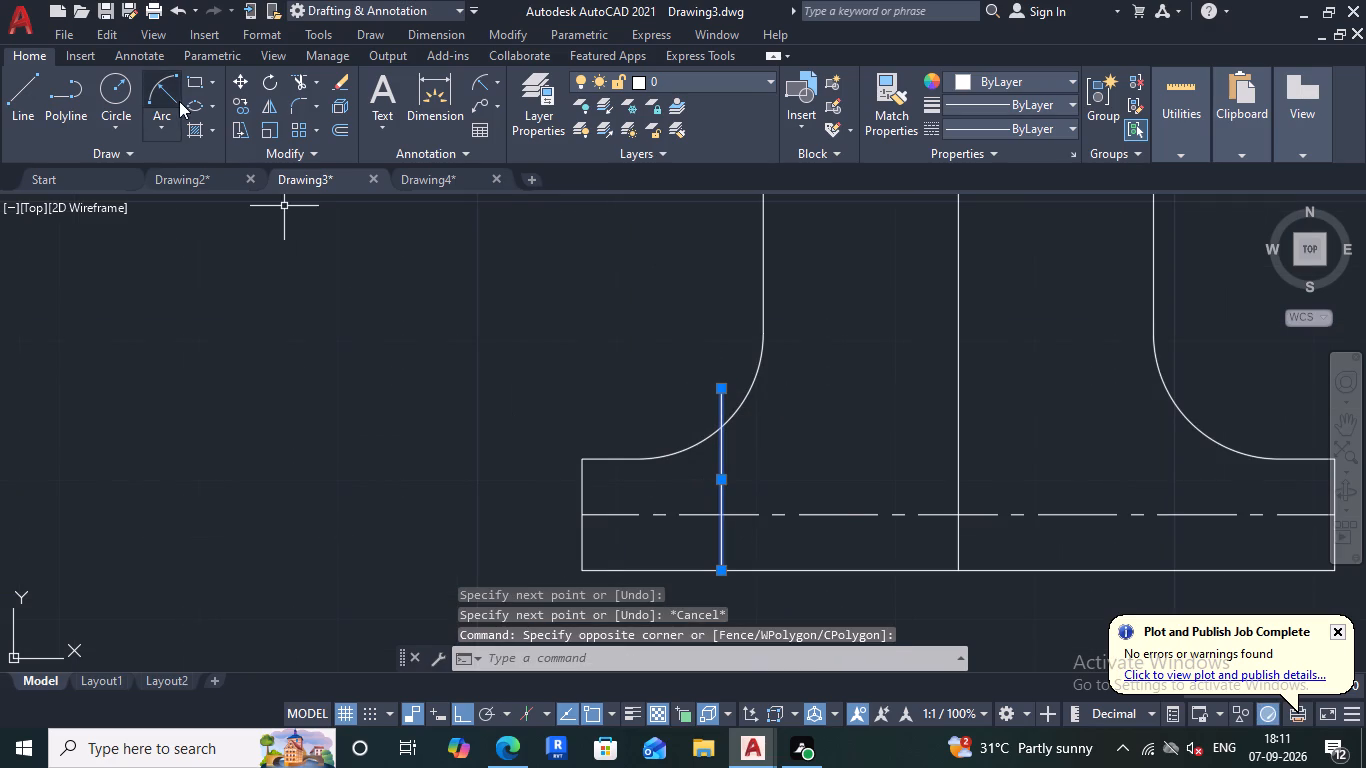
pyautogui.click(243, 104)
pyautogui.scroll(-1, 442, 220)
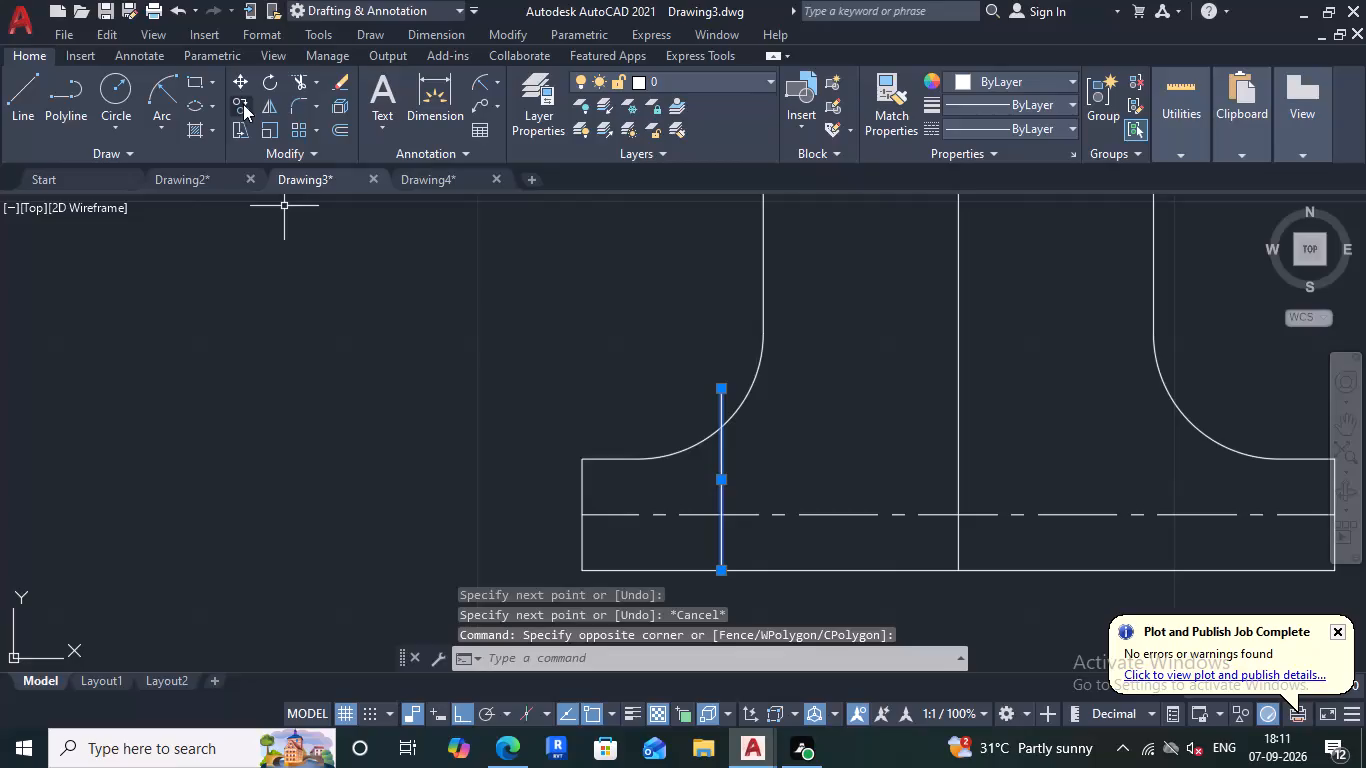
pyautogui.scroll(-2, 243, 104)
pyautogui.scroll(2, 519, 319)
pyautogui.click(501, 276)
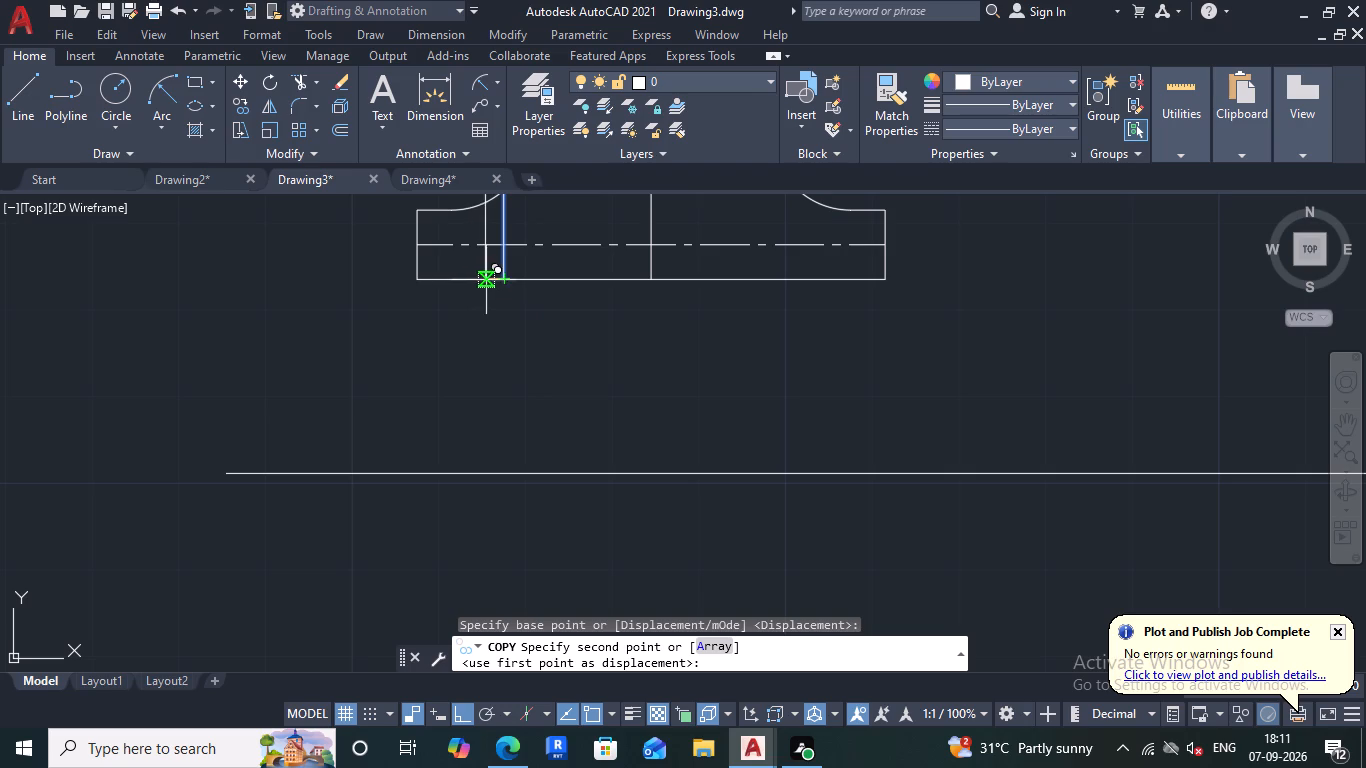
pyautogui.scroll(-5, 500, 283)
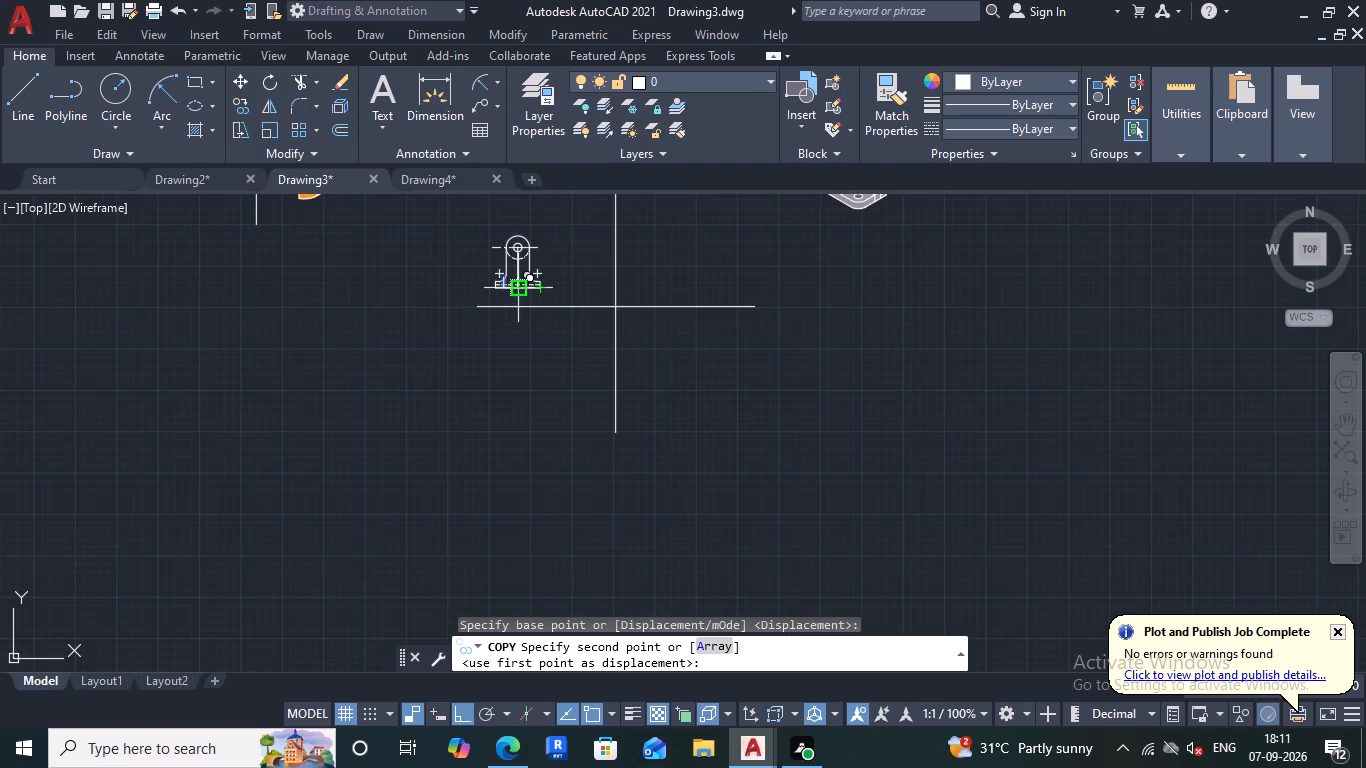
pyautogui.scroll(3, 490, 297)
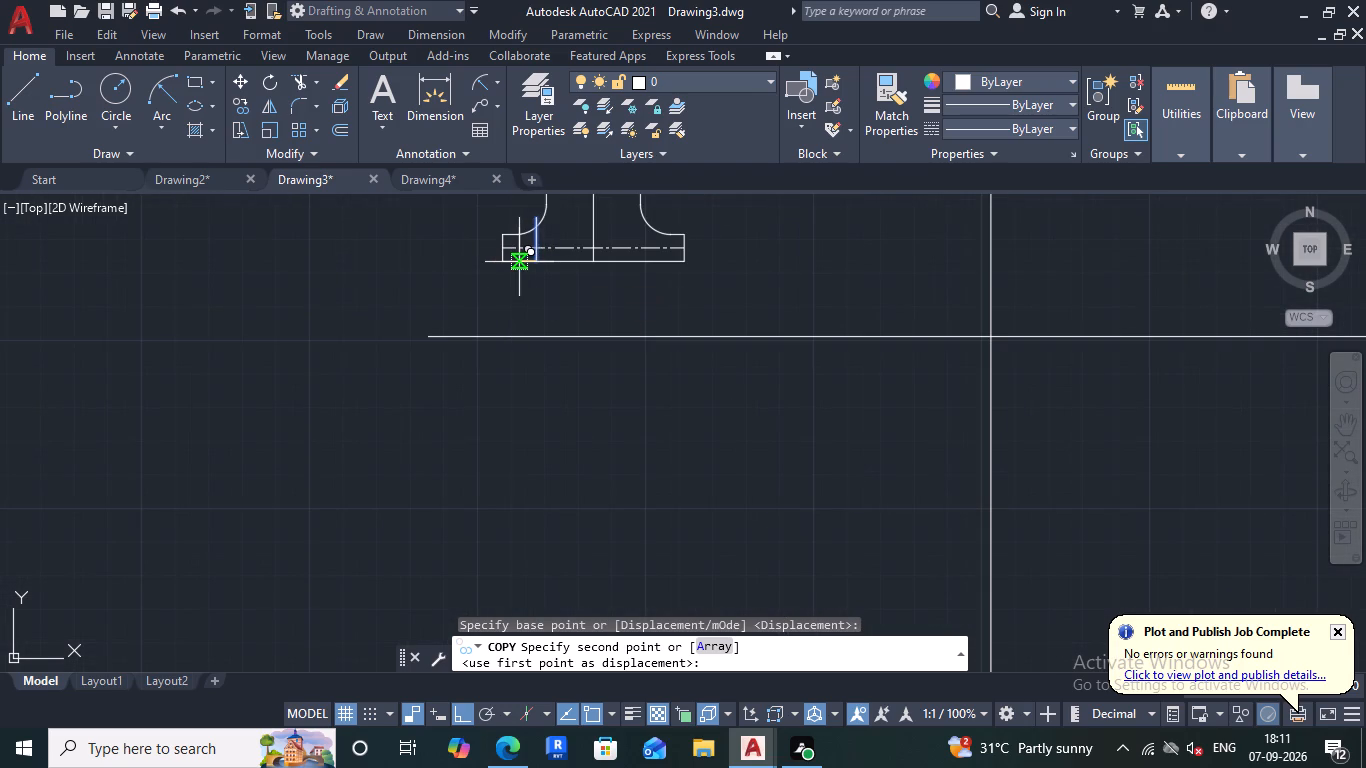
pyautogui.scroll(4, 519, 262)
pyautogui.scroll(-3, 533, 272)
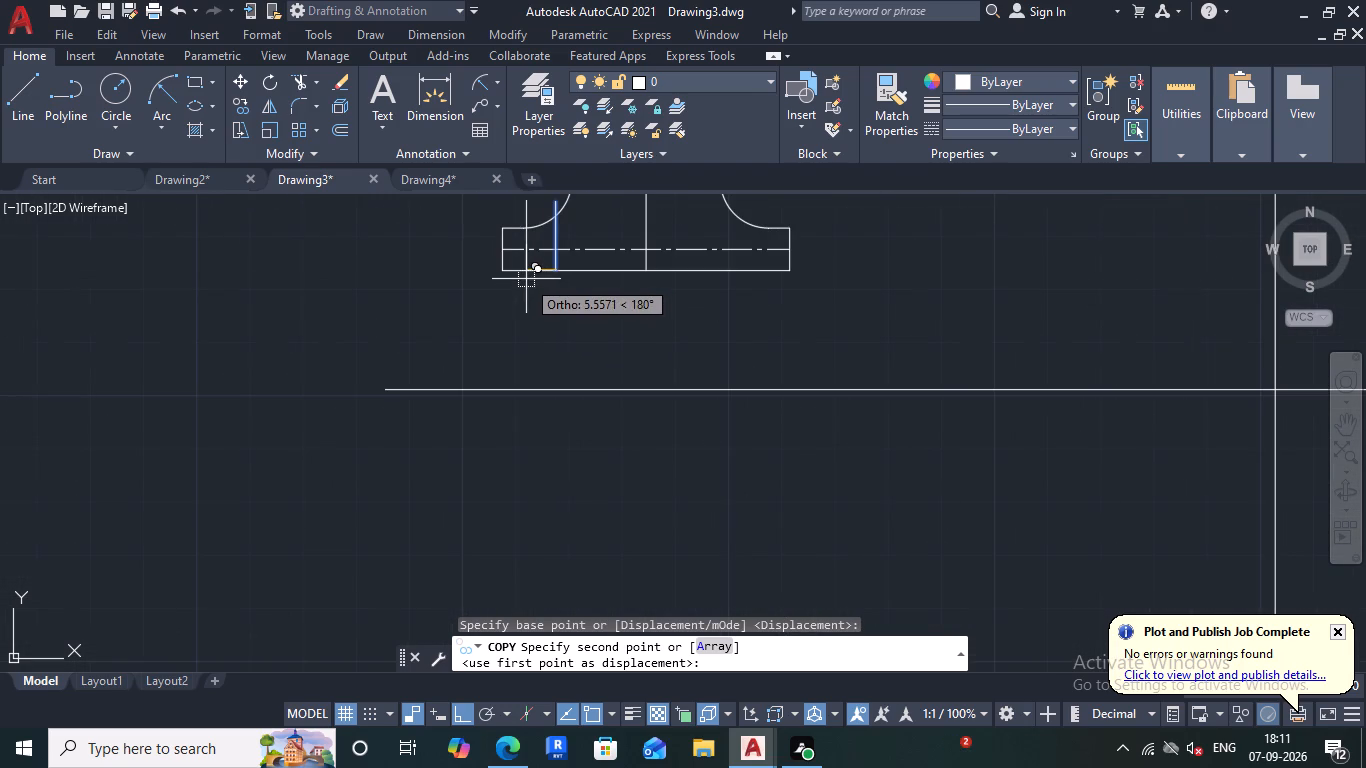
pyautogui.press('2')
pyautogui.press('Return')
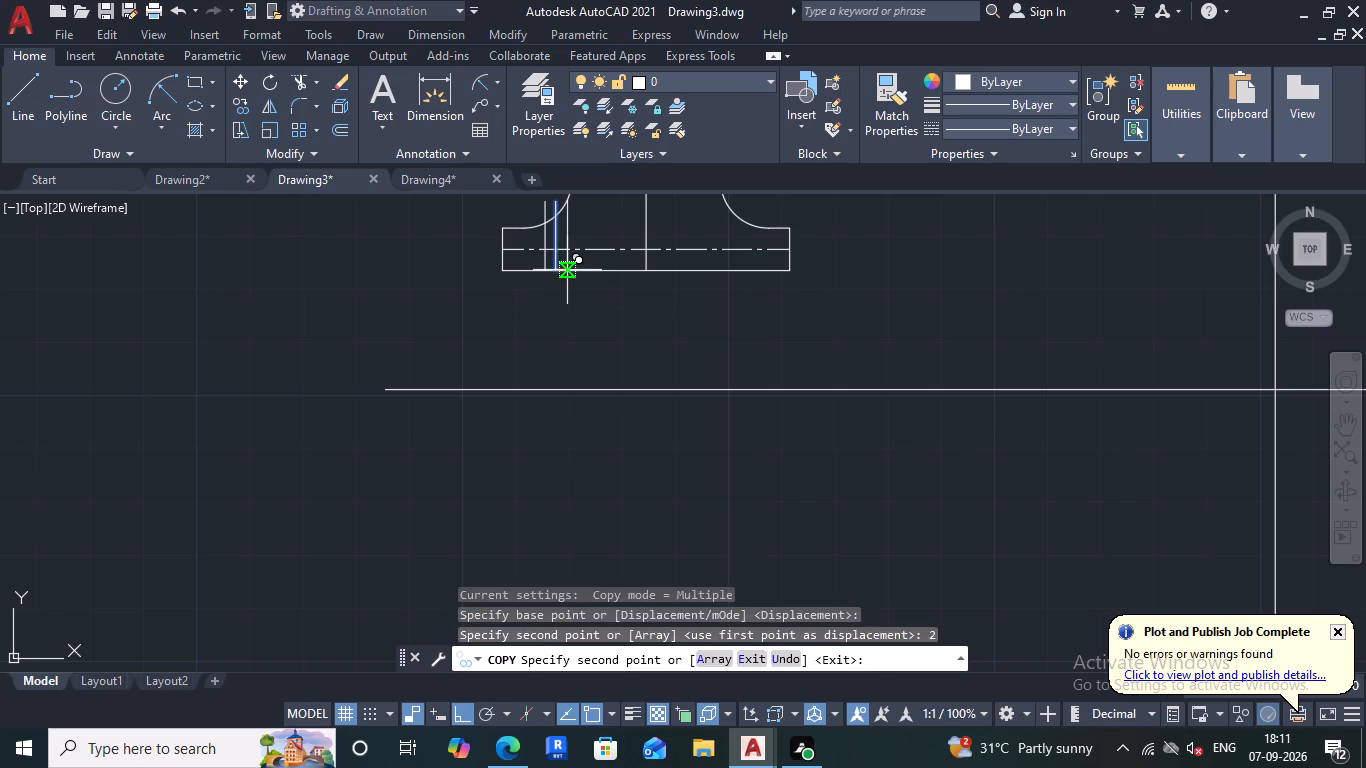
pyautogui.press('2')
pyautogui.press('Return')
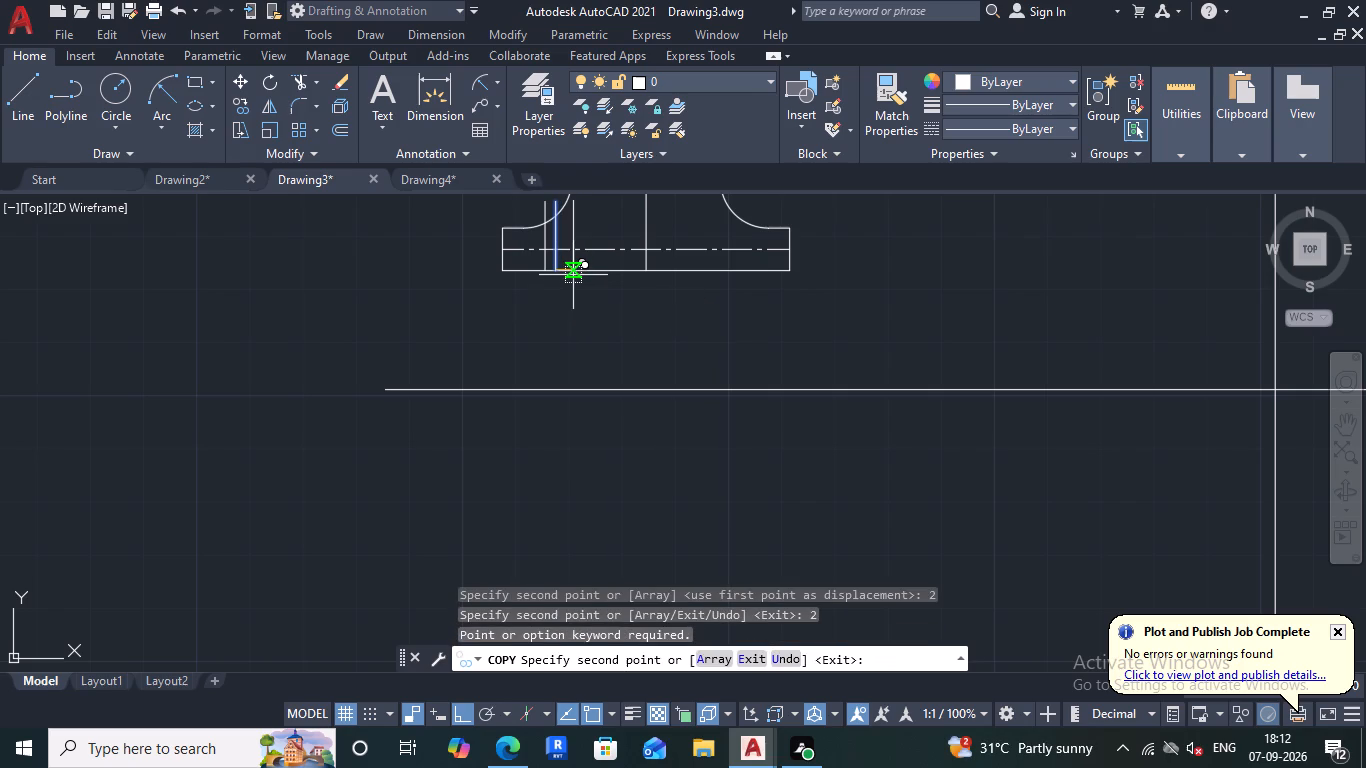
pyautogui.press('2')
pyautogui.press('Return')
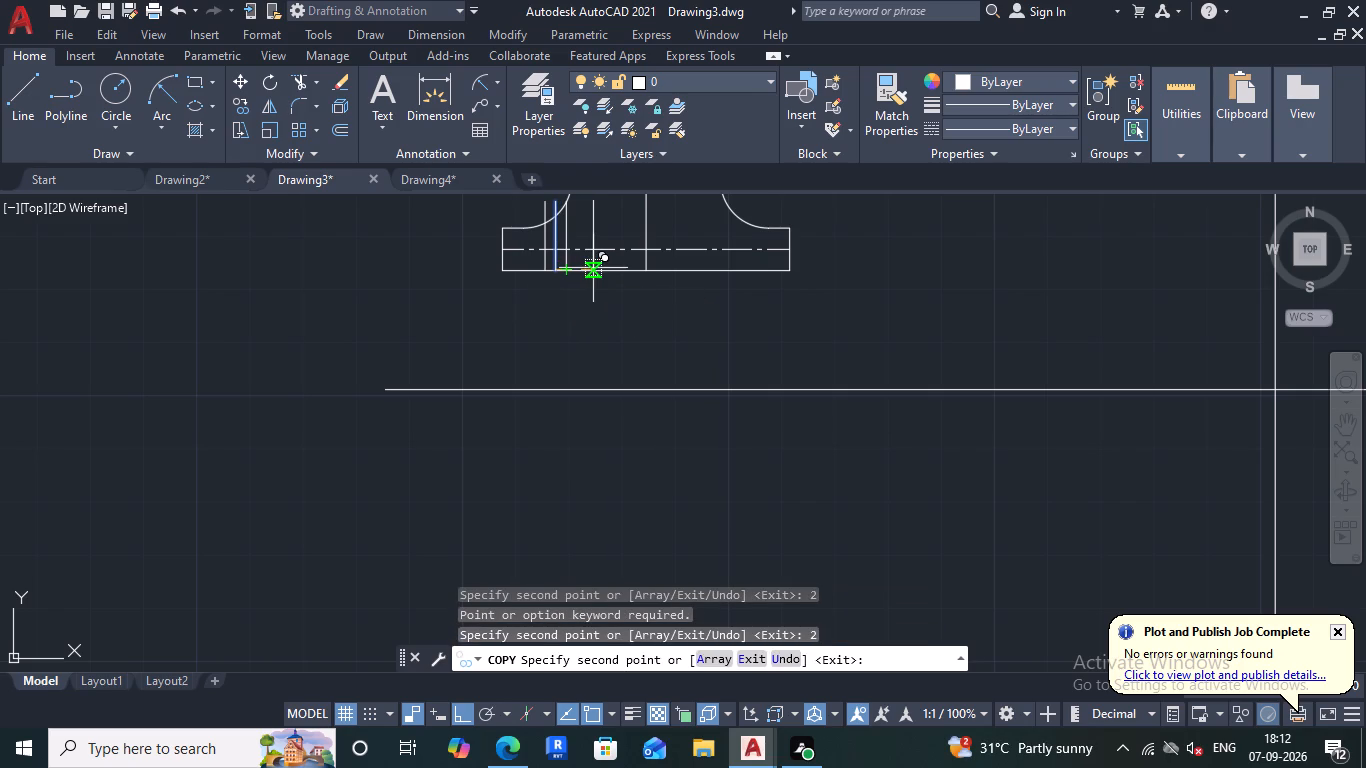
pyautogui.press('Escape')
# Trim the left and middle vertical lines where they extend above the left fillet arc.
pyautogui.scroll(3, 541, 244)
pyautogui.scroll(-3, 561, 243)
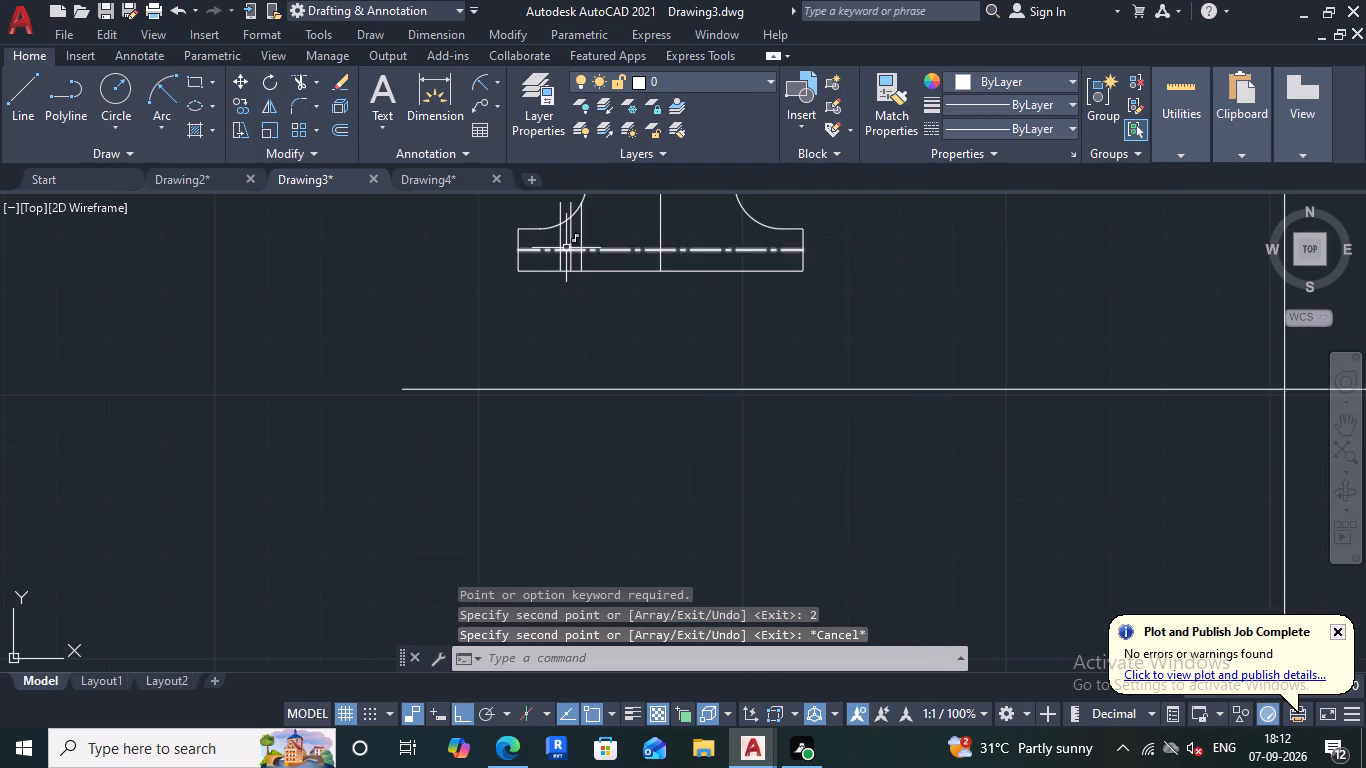
pyautogui.moveTo(566, 248); pyautogui.dragTo(568, 313, button='middle')
pyautogui.scroll(2, 570, 282)
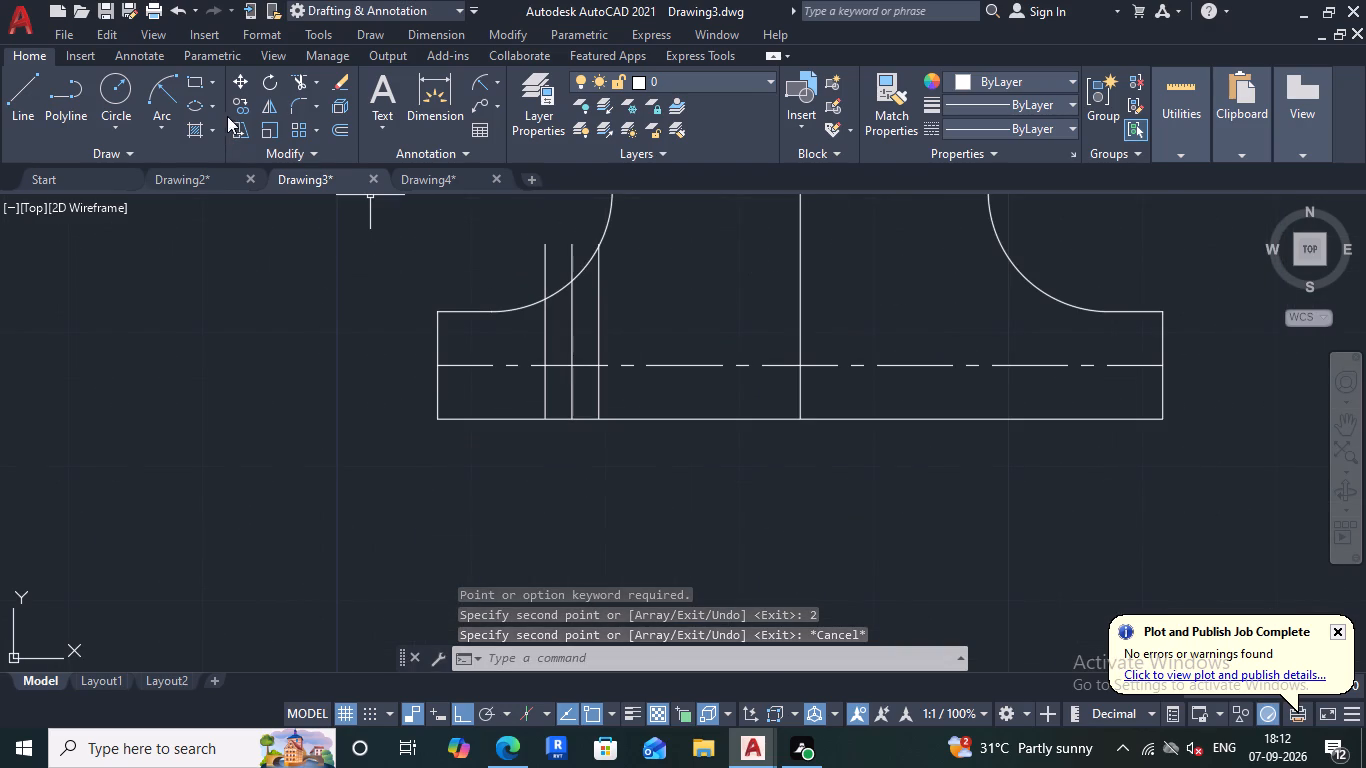
pyautogui.click(295, 78)
pyautogui.moveTo(581, 246); pyautogui.dragTo(581, 245)
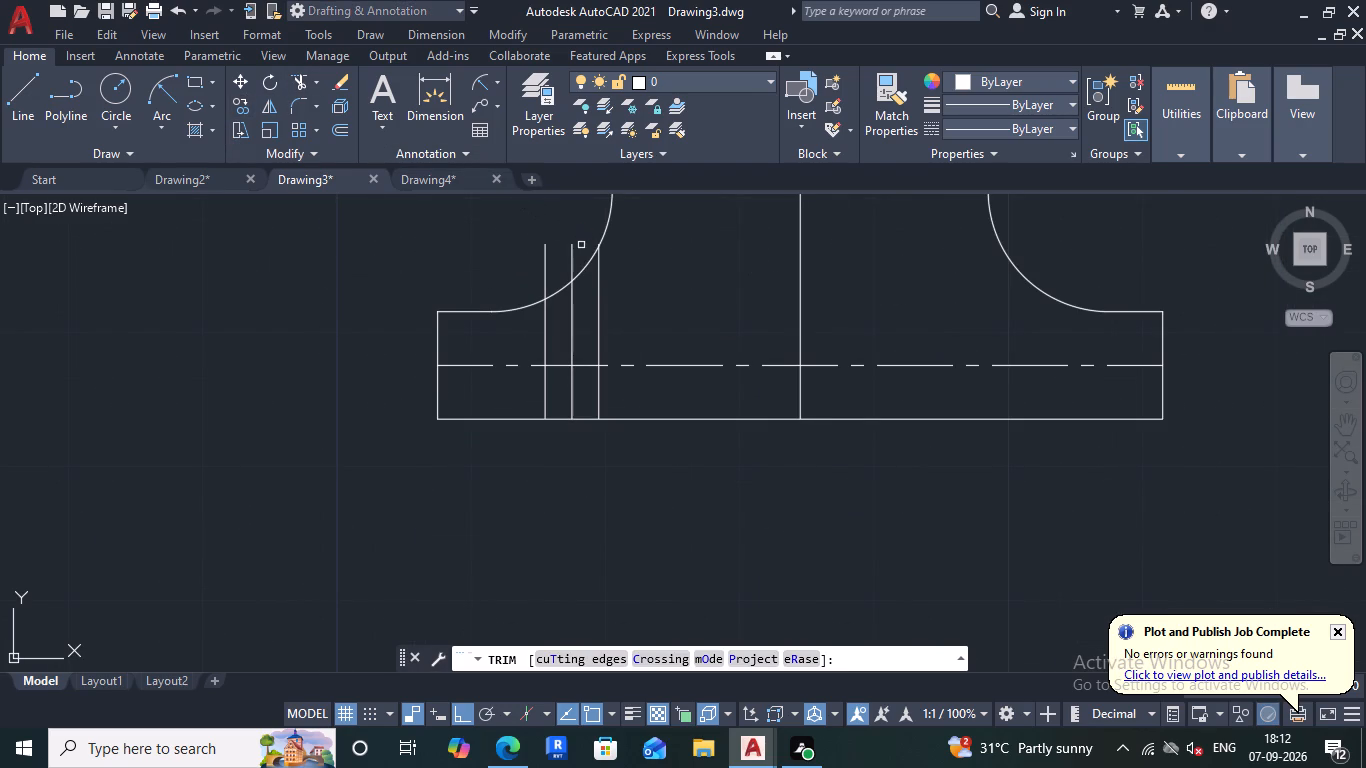
pyautogui.moveTo(581, 245); pyautogui.dragTo(487, 277)
pyautogui.scroll(2, 593, 239)
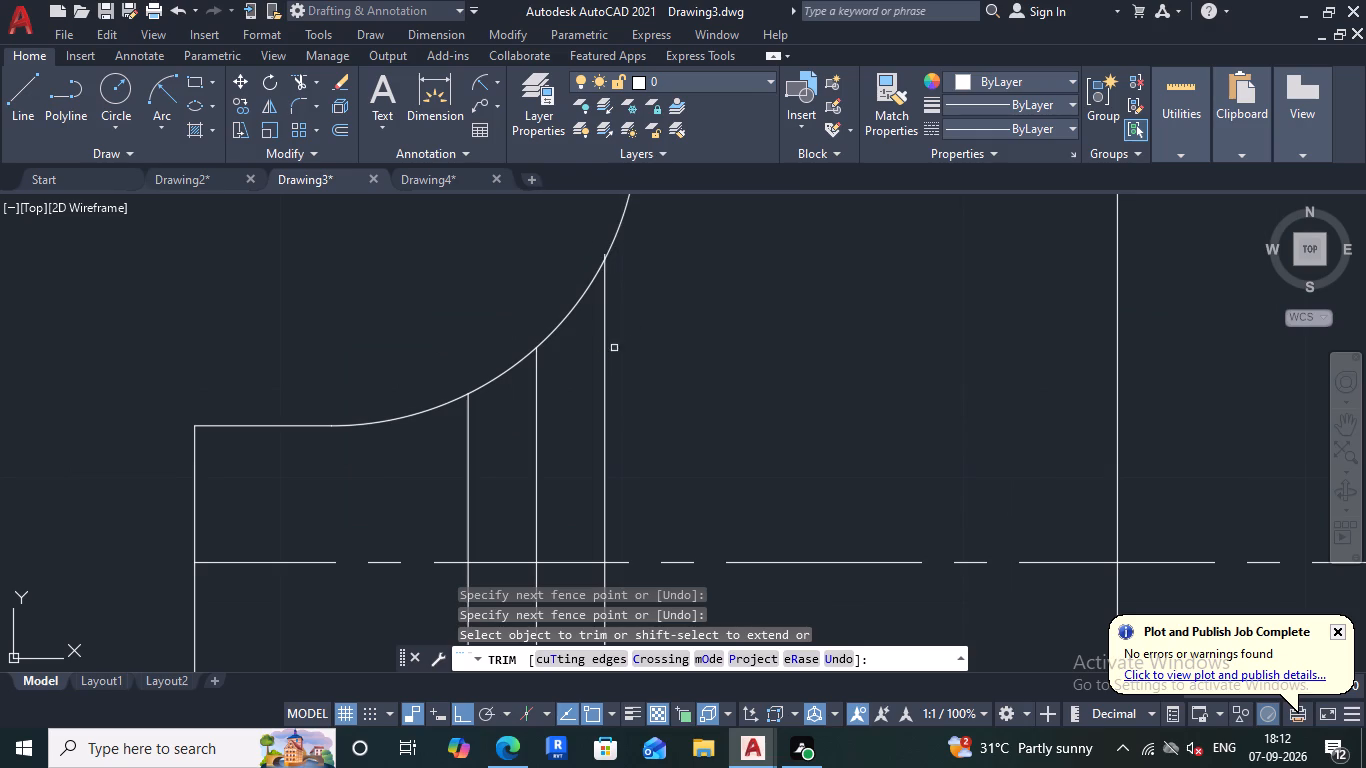
# Draw a horizontal line along the base's top from its left corner to its right corner.
pyautogui.click(7, 105)
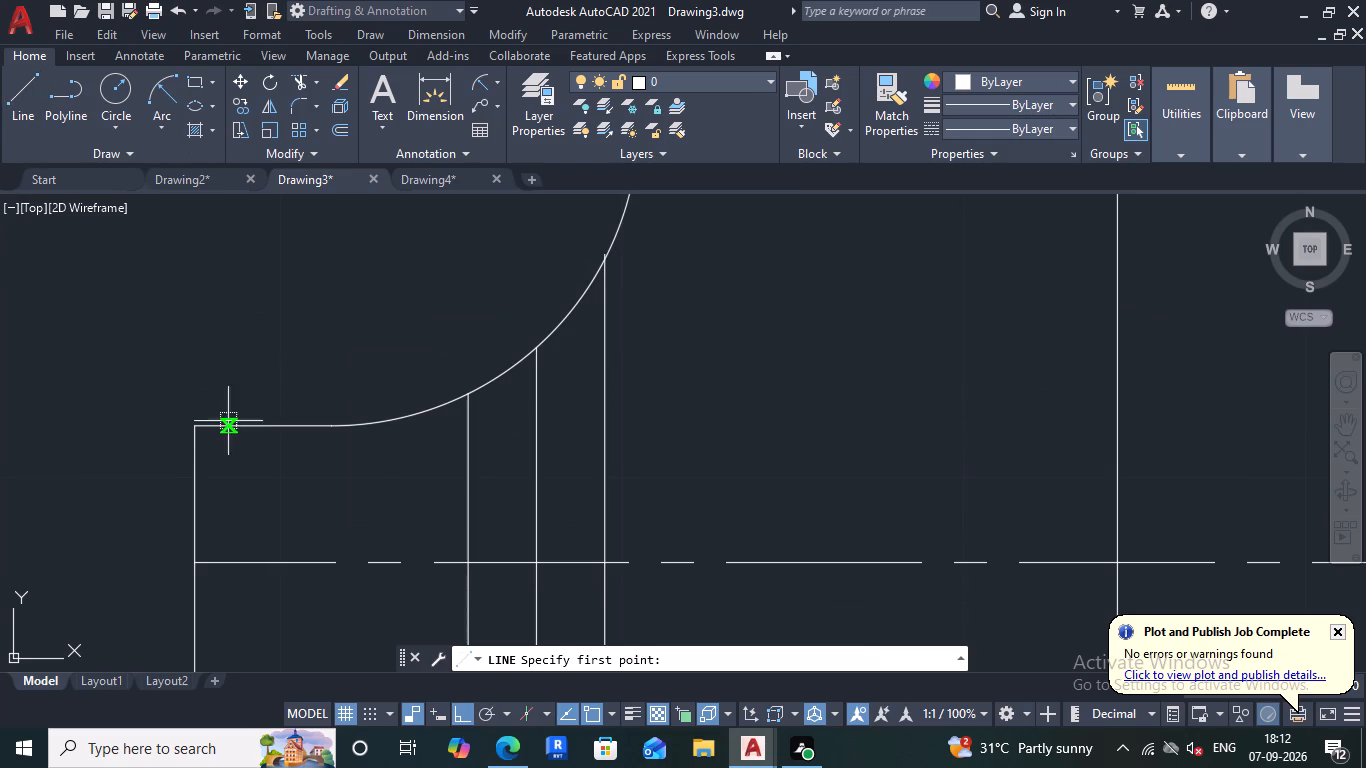
pyautogui.click(191, 428)
pyautogui.moveTo(833, 389); pyautogui.dragTo(467, 427, button='middle')
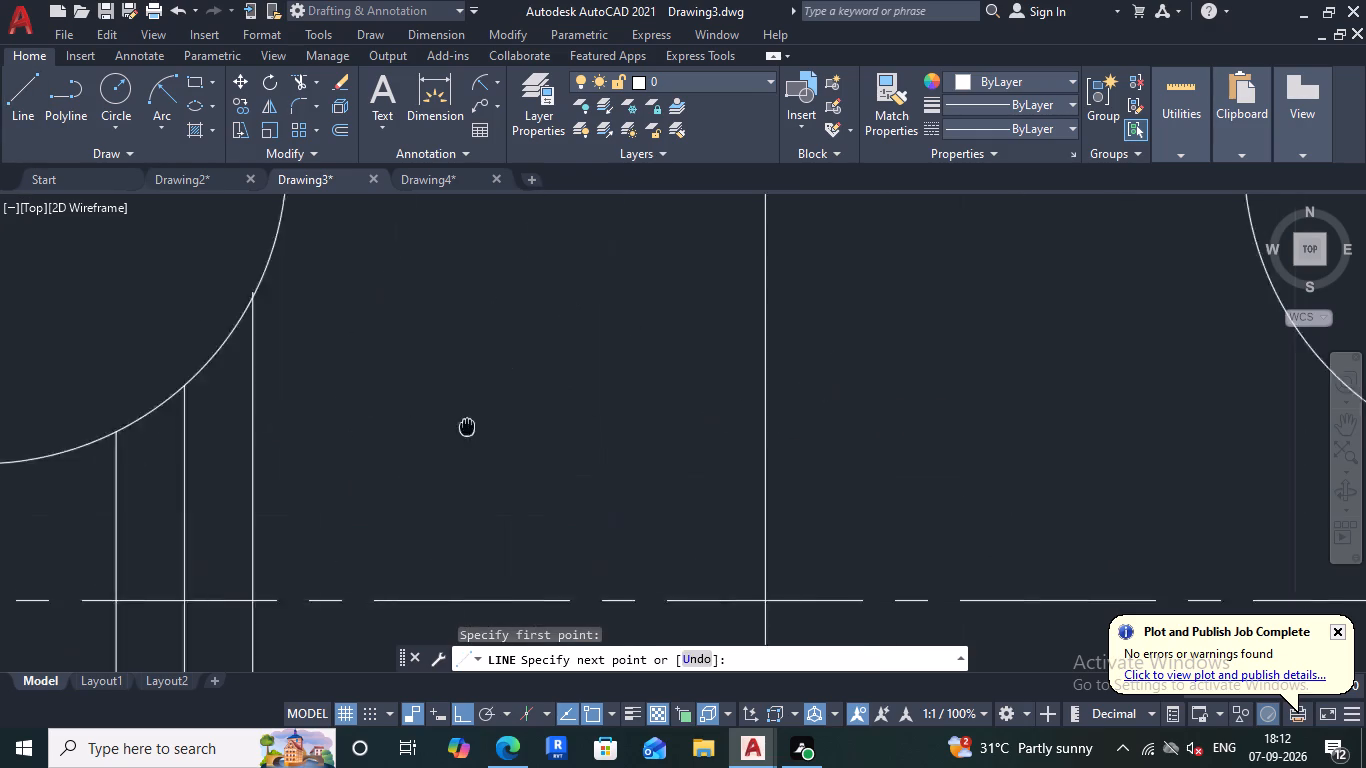
pyautogui.moveTo(467, 427); pyautogui.dragTo(220, 412, button='middle')
pyautogui.moveTo(1185, 366); pyautogui.dragTo(512, 448, button='middle')
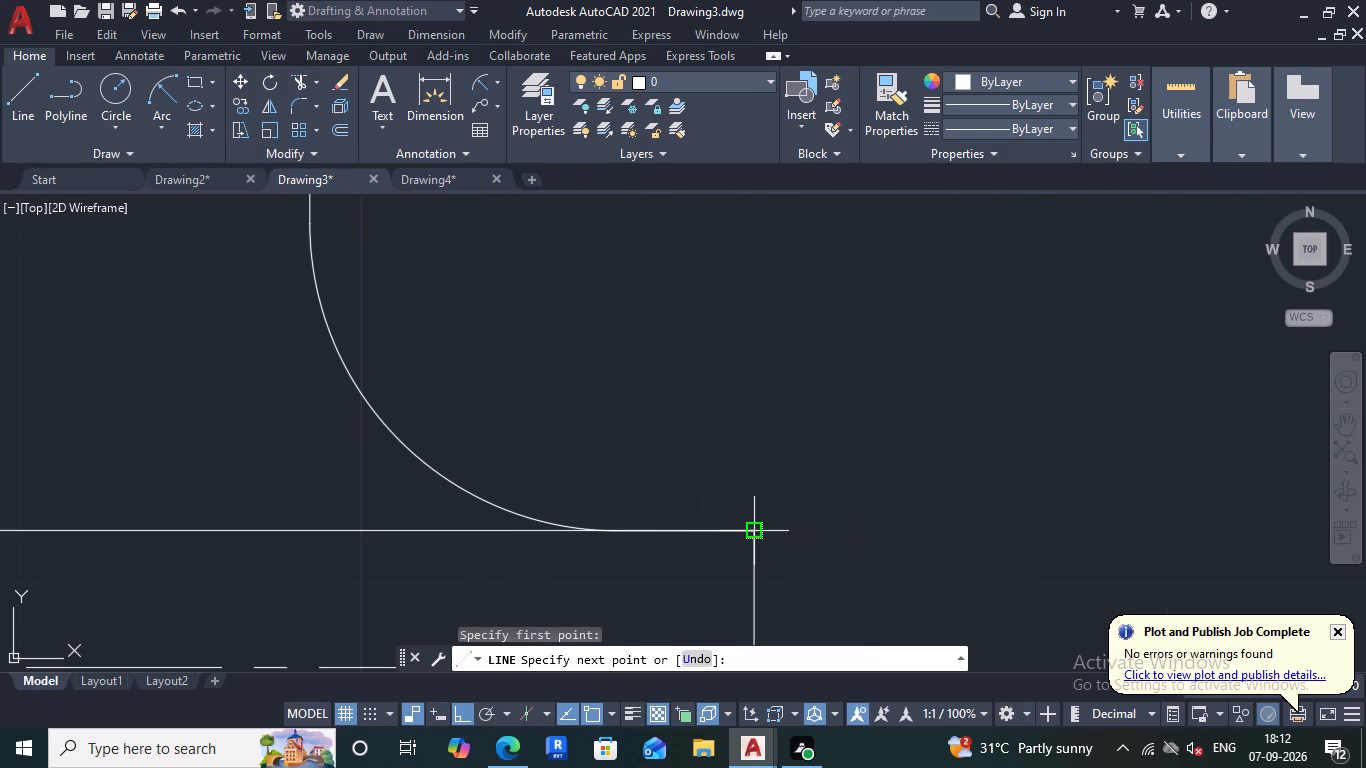
pyautogui.click(759, 529)
pyautogui.scroll(-3, 795, 481)
pyautogui.press('Escape')
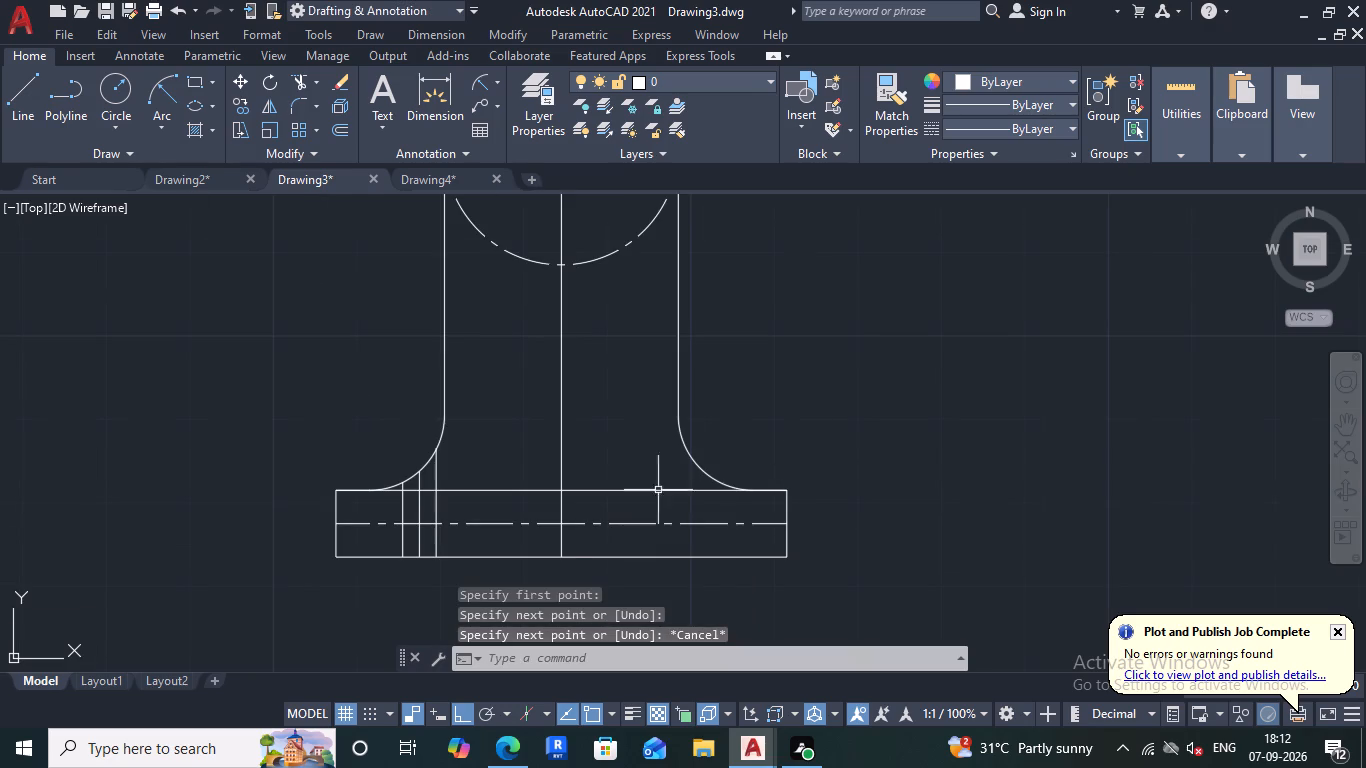
# Trim the two outer vertical hole lines back to the base's top line, leaving the middle line up to the fillet.
pyautogui.scroll(2, 464, 500)
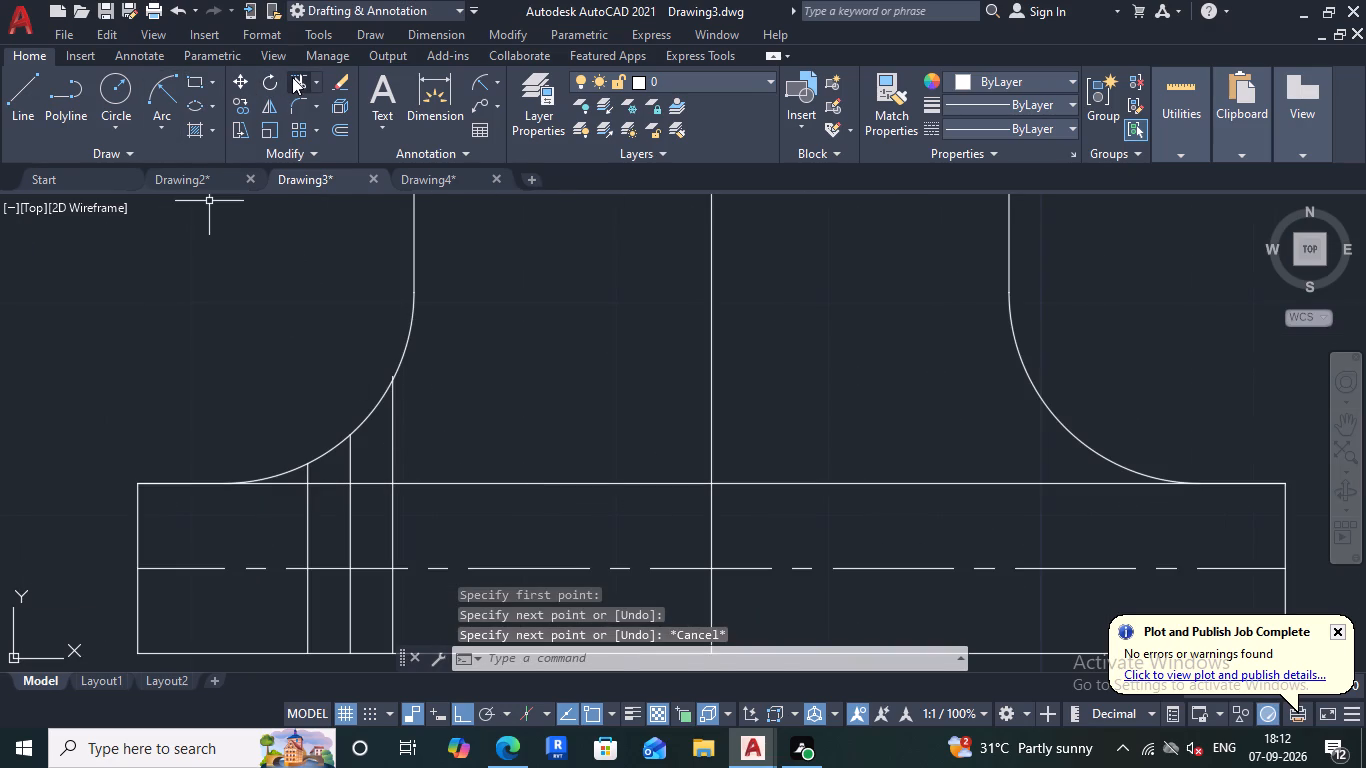
pyautogui.click(292, 77)
pyautogui.moveTo(414, 444); pyautogui.dragTo(381, 445)
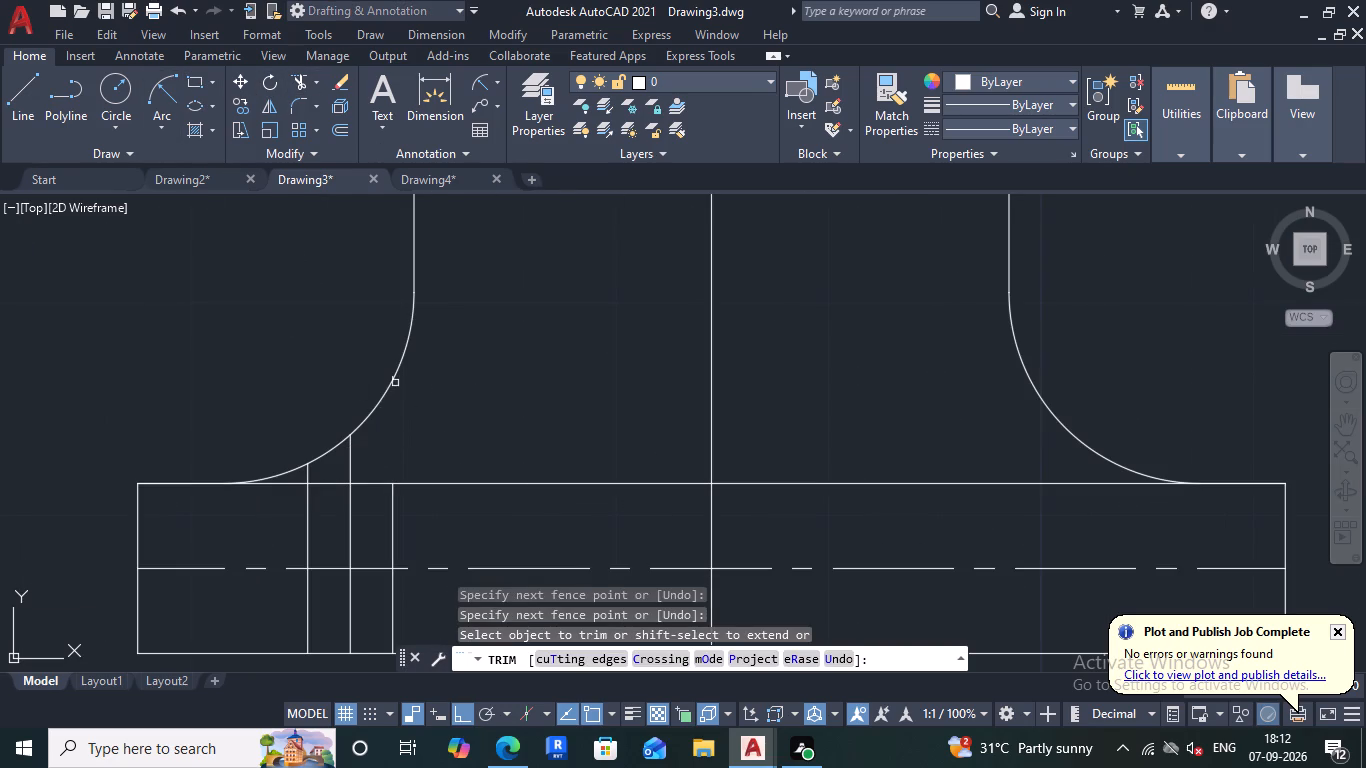
pyautogui.scroll(5, 394, 378)
pyautogui.moveTo(387, 376); pyautogui.dragTo(367, 389)
pyautogui.scroll(-3, 377, 375)
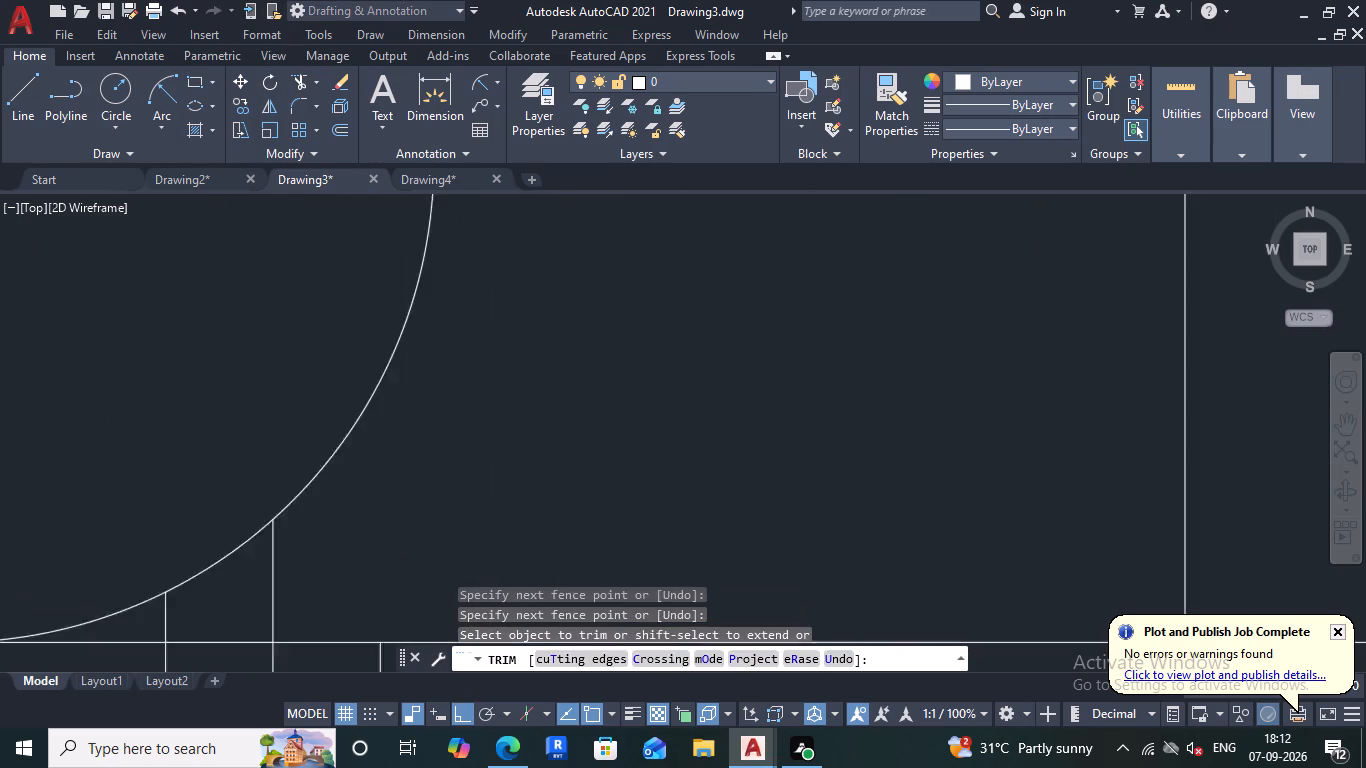
pyautogui.scroll(1, 384, 371)
pyautogui.scroll(-5, 385, 402)
pyautogui.scroll(2, 347, 470)
pyautogui.scroll(-1, 347, 470)
pyautogui.scroll(4, 347, 470)
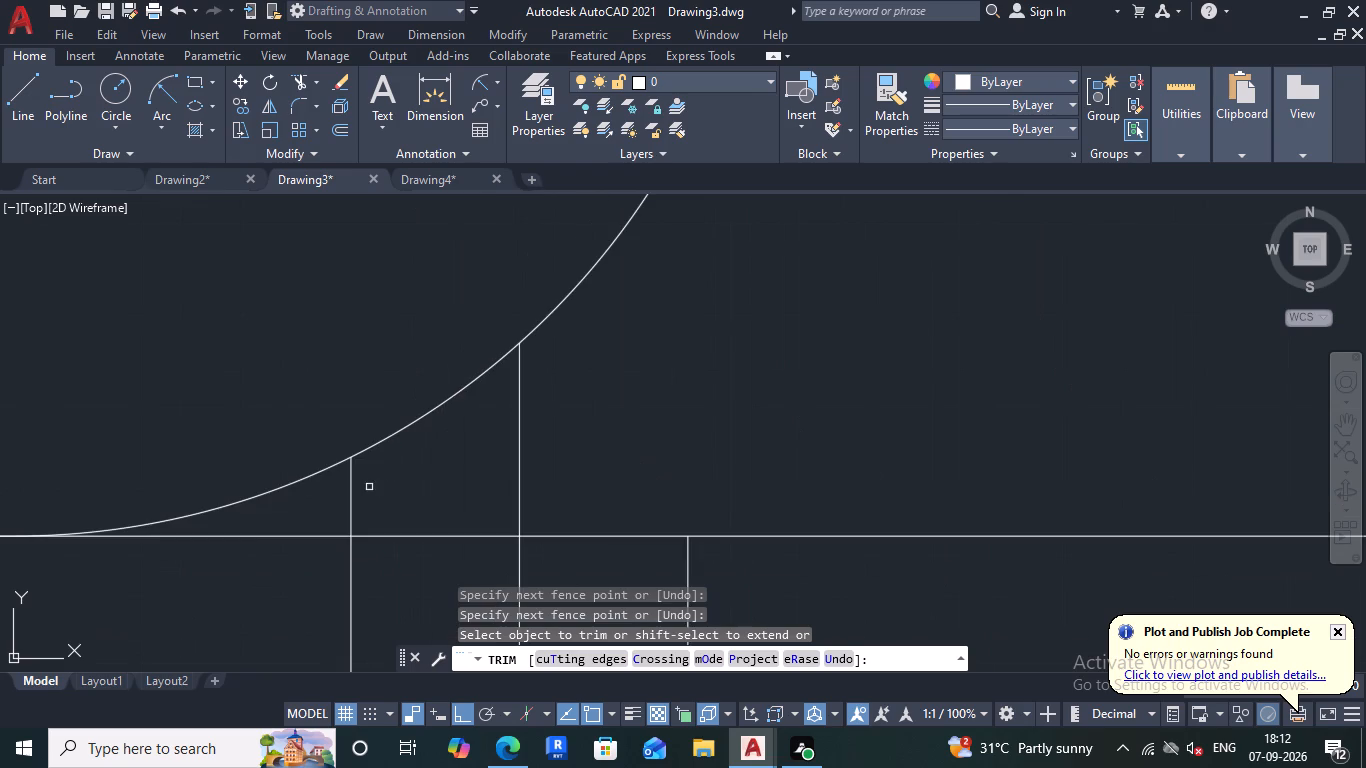
pyautogui.moveTo(369, 487); pyautogui.dragTo(305, 505)
pyautogui.scroll(-2, 366, 489)
pyautogui.scroll(-2, 533, 354)
pyautogui.scroll(1, 541, 443)
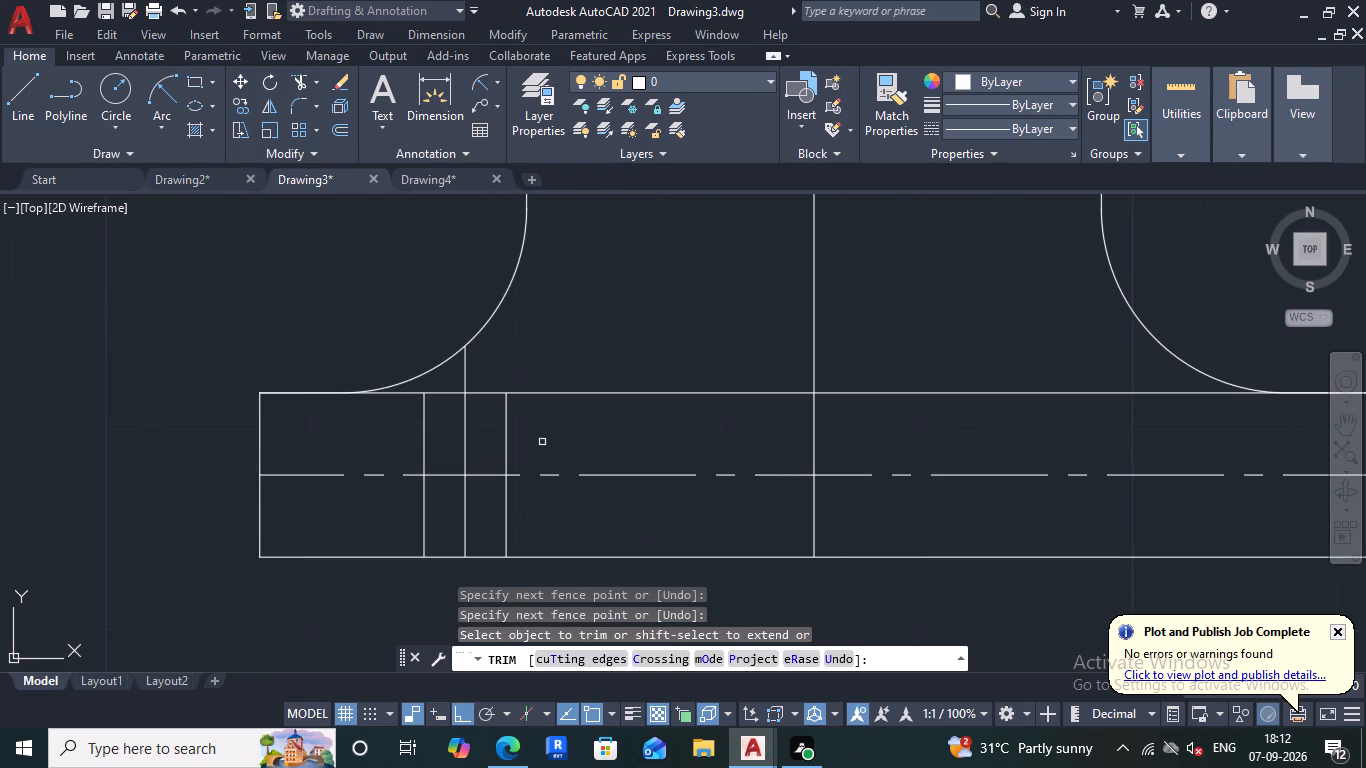
pyautogui.press('Escape')
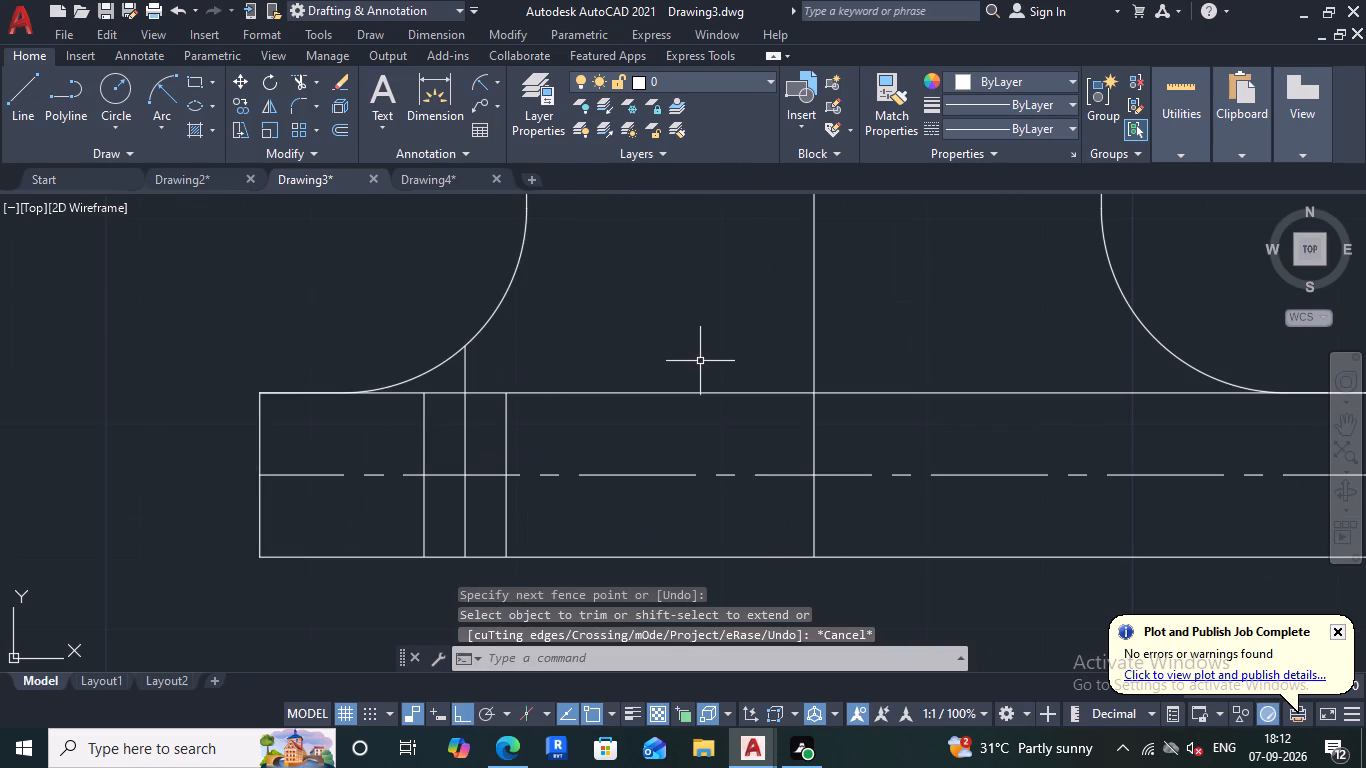
# Match the middle vertical line of the base's hole to the dash-dot linetype of the lower arc.
pyautogui.click(883, 106)
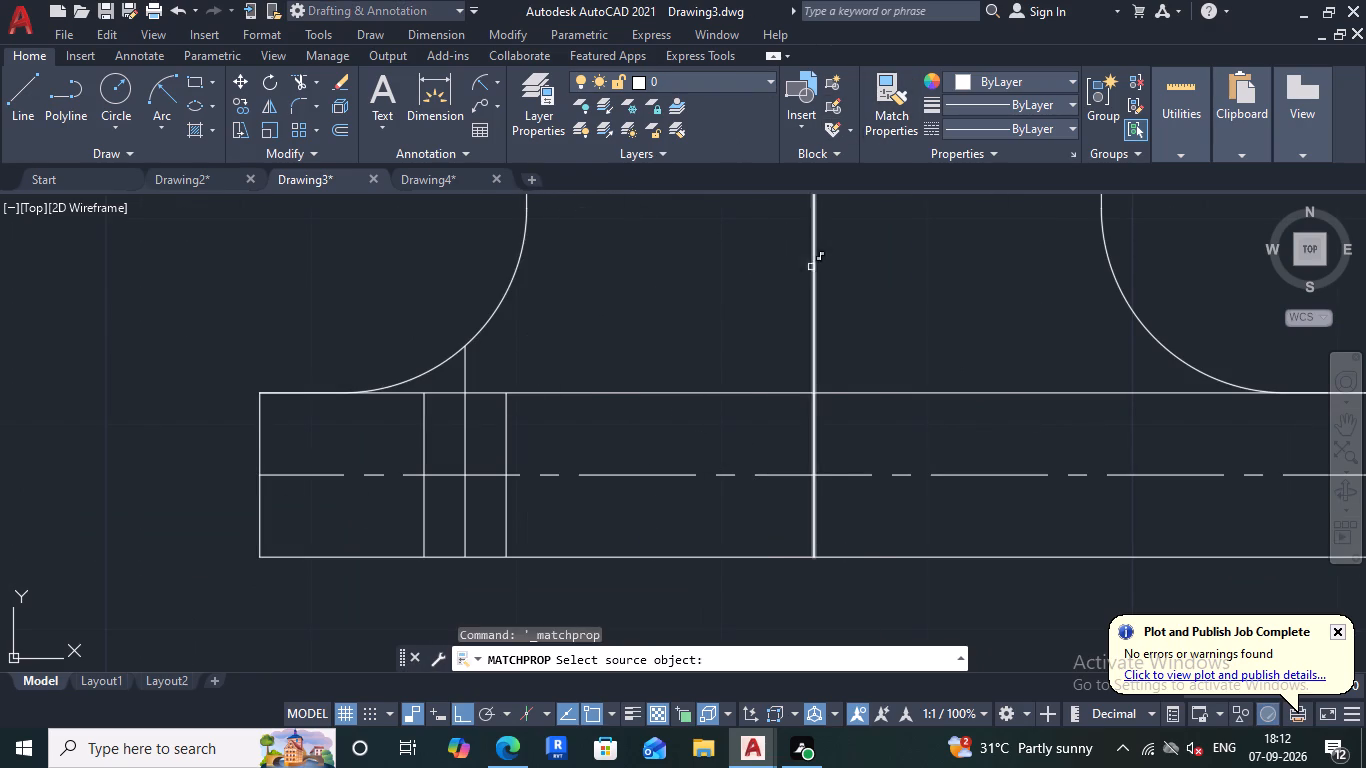
pyautogui.scroll(-7, 799, 268)
pyautogui.scroll(4, 761, 245)
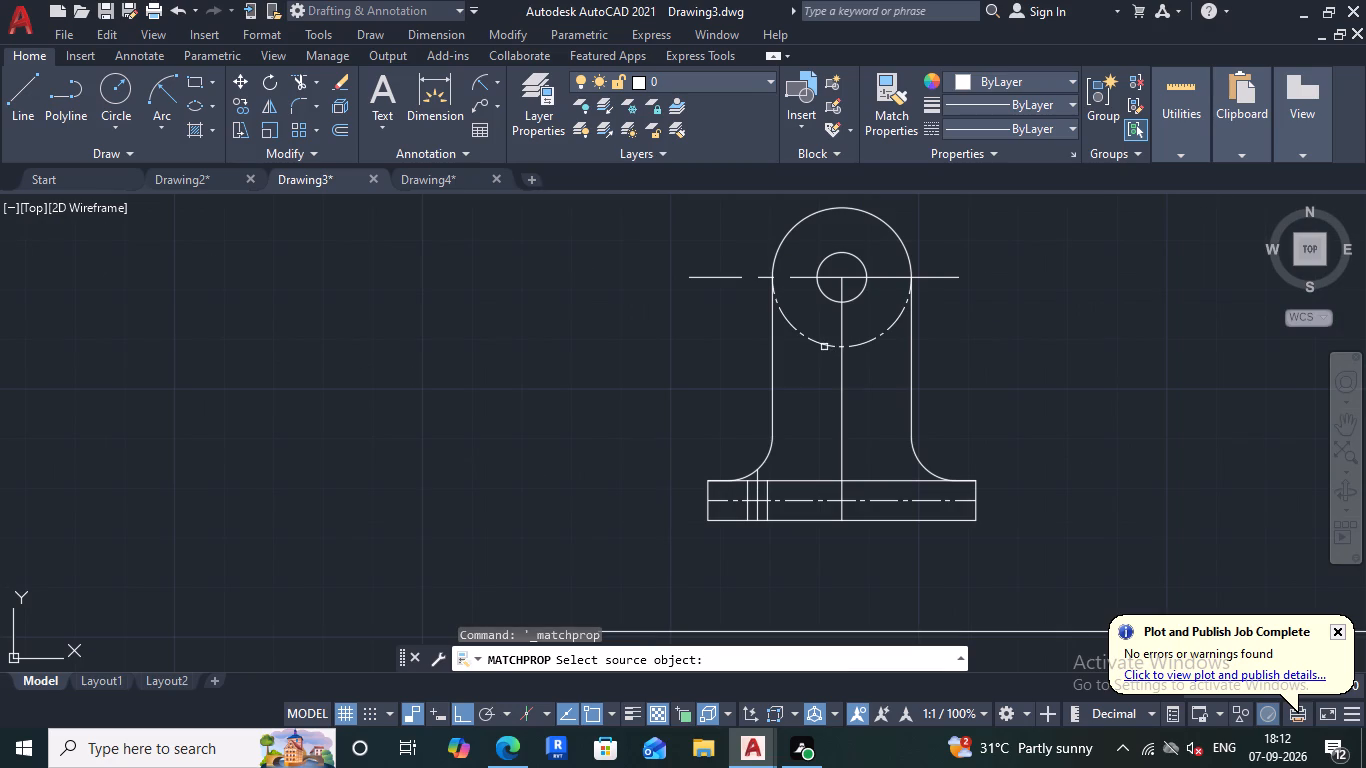
pyautogui.click(820, 345)
pyautogui.scroll(2, 754, 510)
pyautogui.scroll(-1, 754, 510)
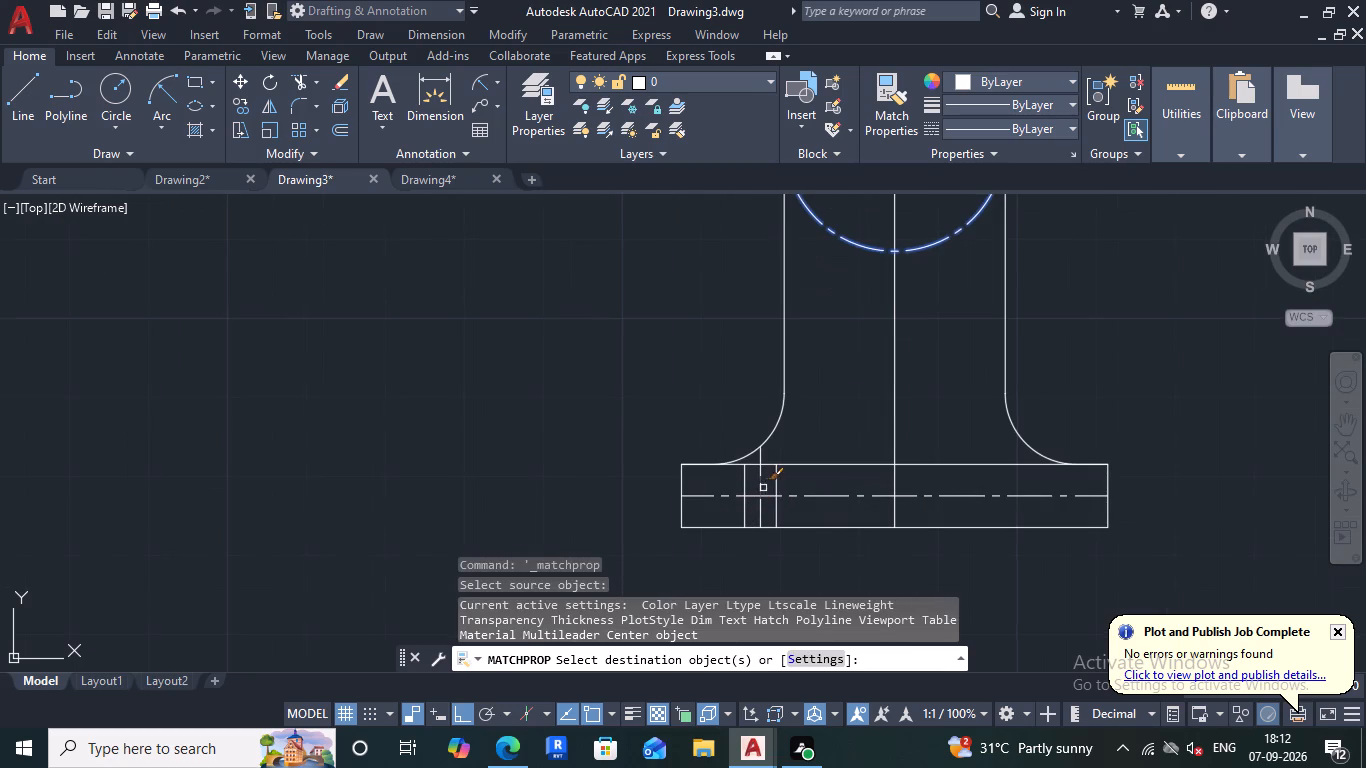
pyautogui.click(760, 486)
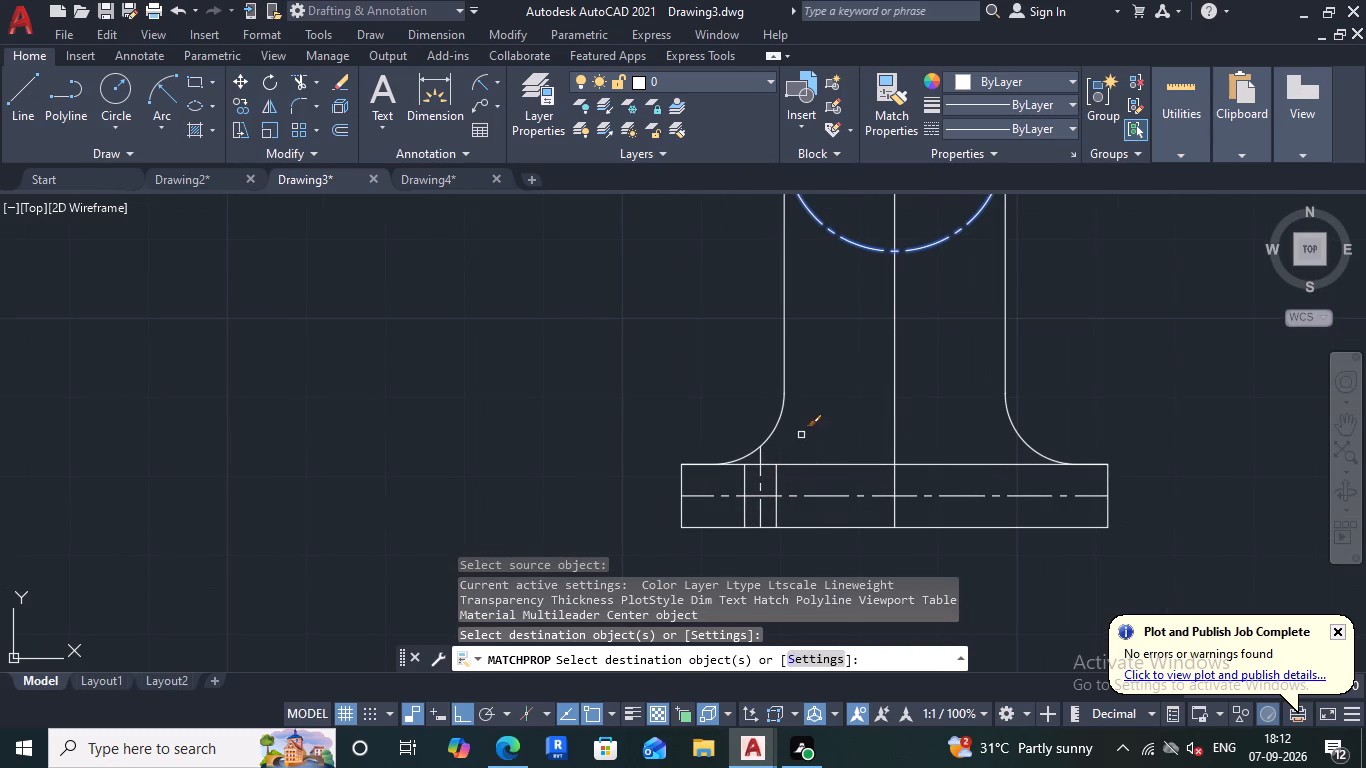
pyautogui.press('Escape')
# Mirror the hole's three vertical lines about the bracket's vertical centre line, keeping the originals.
pyautogui.scroll(4, 798, 451)
pyautogui.scroll(-3, 778, 433)
pyautogui.scroll(2, 785, 474)
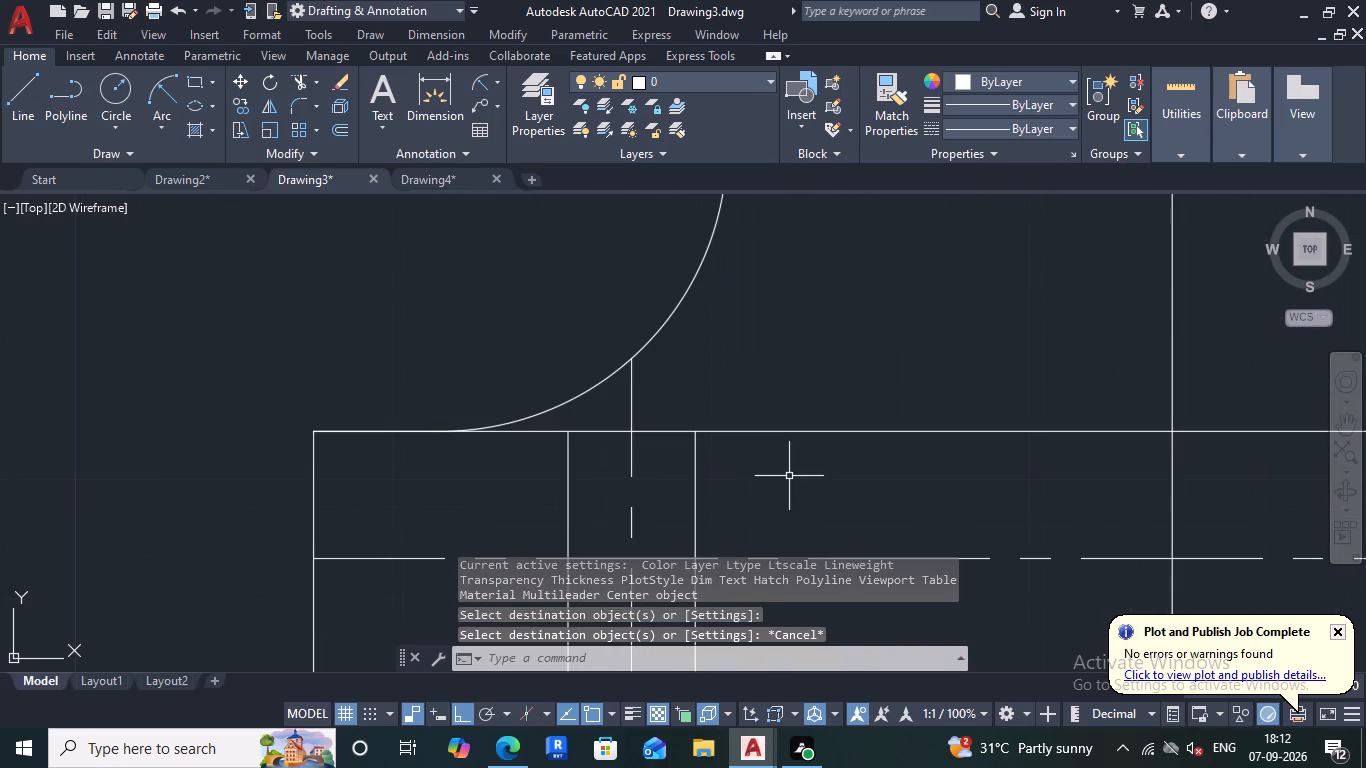
pyautogui.click(777, 495)
pyautogui.click(525, 497)
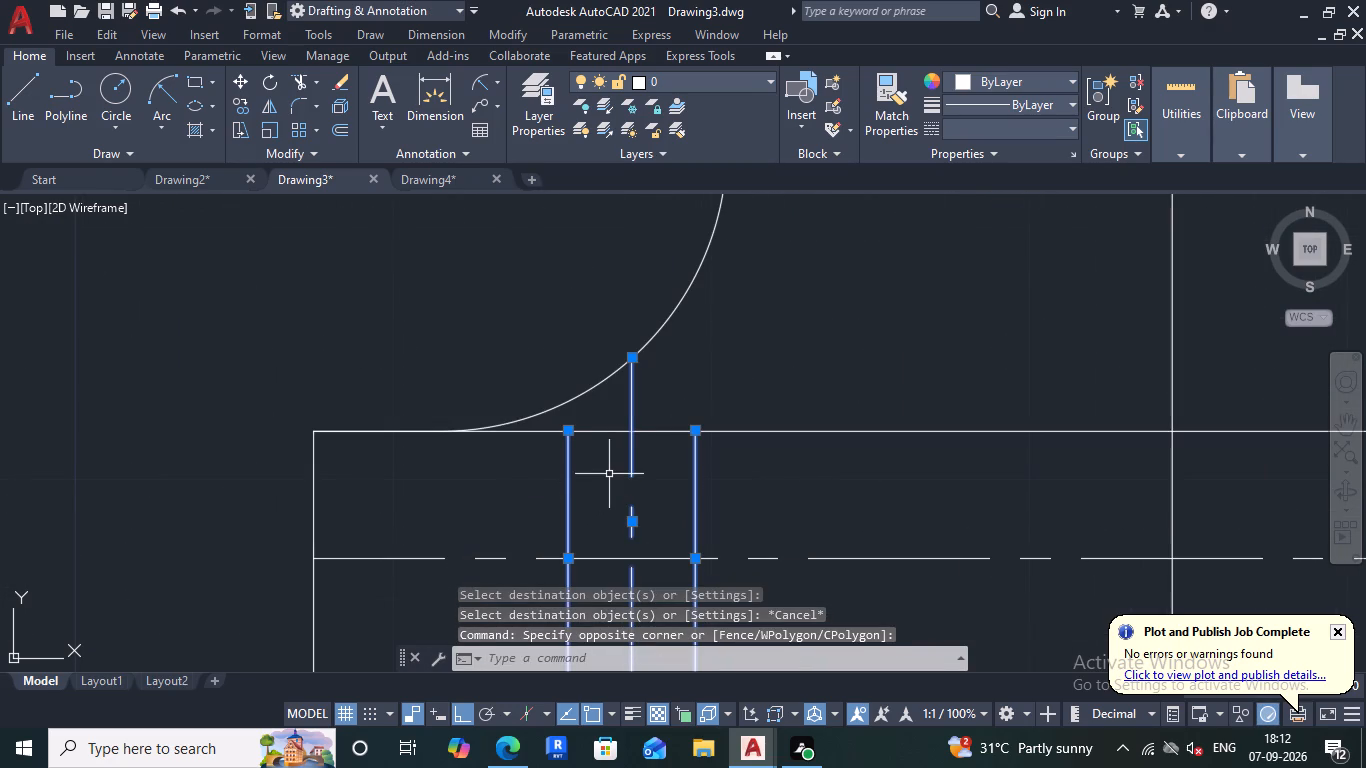
pyautogui.click(265, 108)
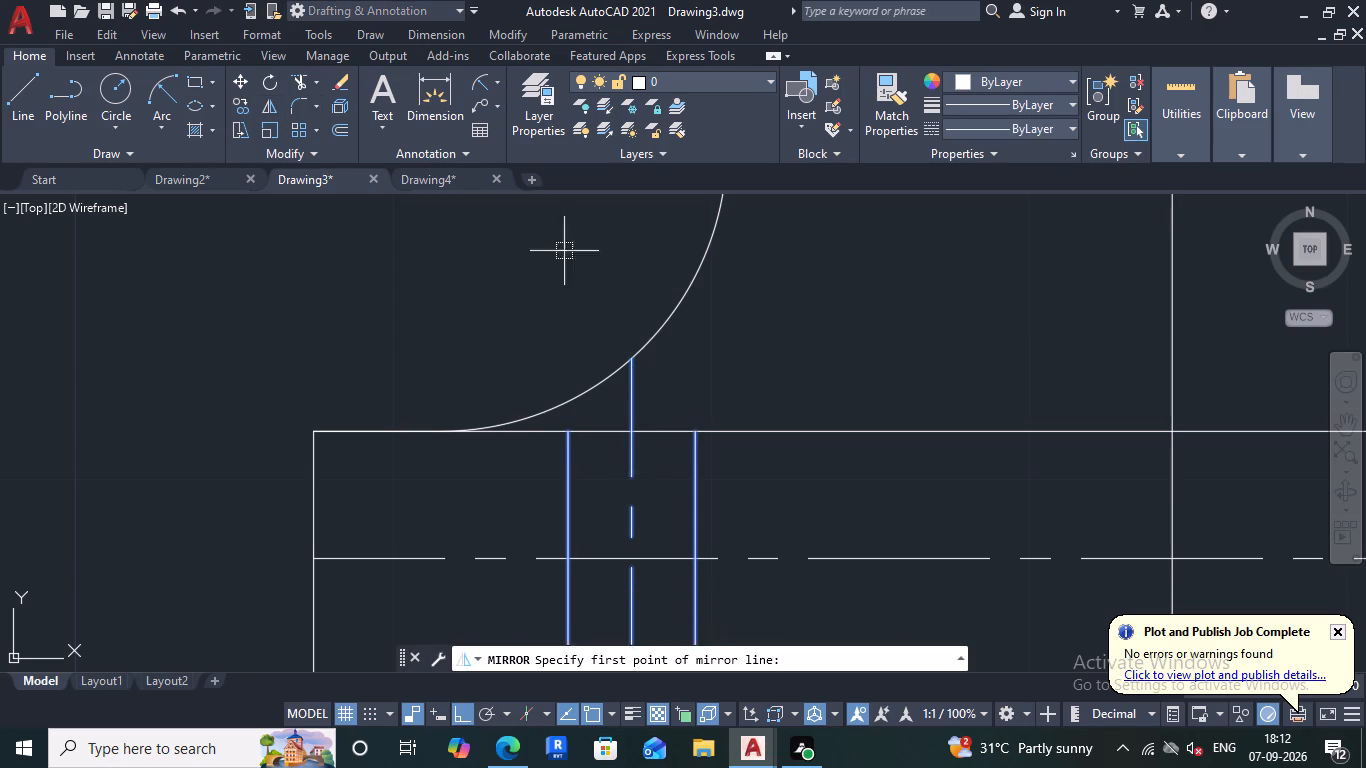
pyautogui.scroll(-4, 564, 250)
pyautogui.click(665, 308)
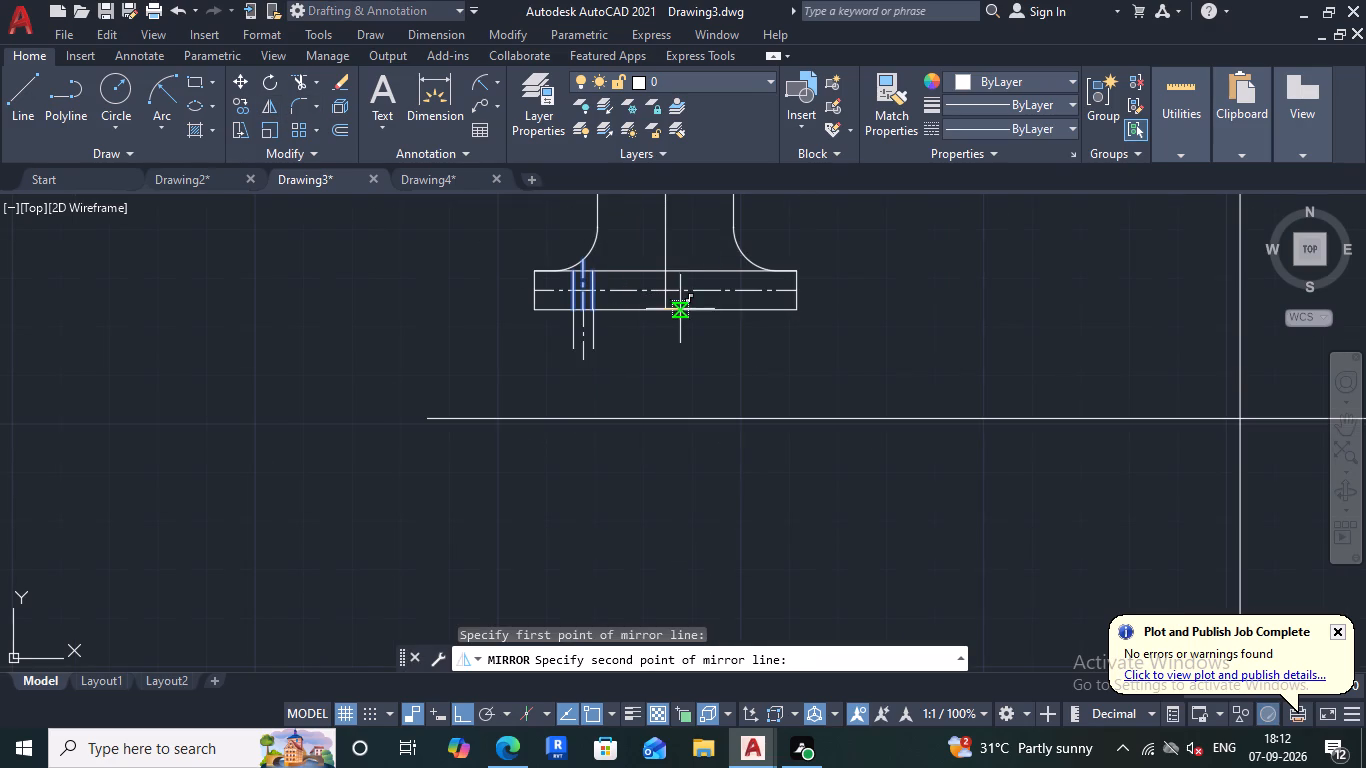
pyautogui.scroll(-1, 680, 310)
pyautogui.moveTo(678, 337); pyautogui.dragTo(670, 522, button='middle')
pyautogui.click(665, 352)
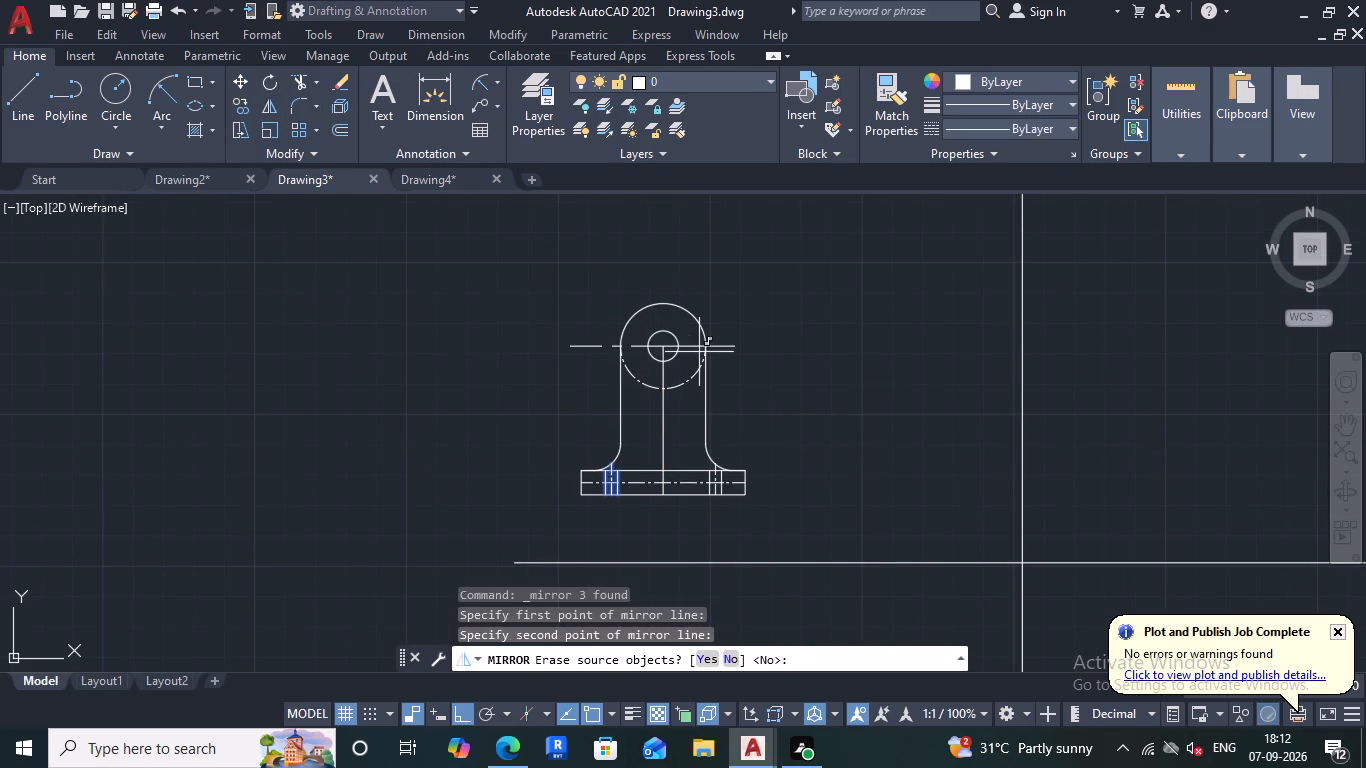
pyautogui.click(734, 664)
# Draw the central rib outline from the base's top, starting 3 units left of centre: 30 up, 6 right, 30 down.
pyautogui.scroll(3, 654, 448)
pyautogui.scroll(-4, 662, 433)
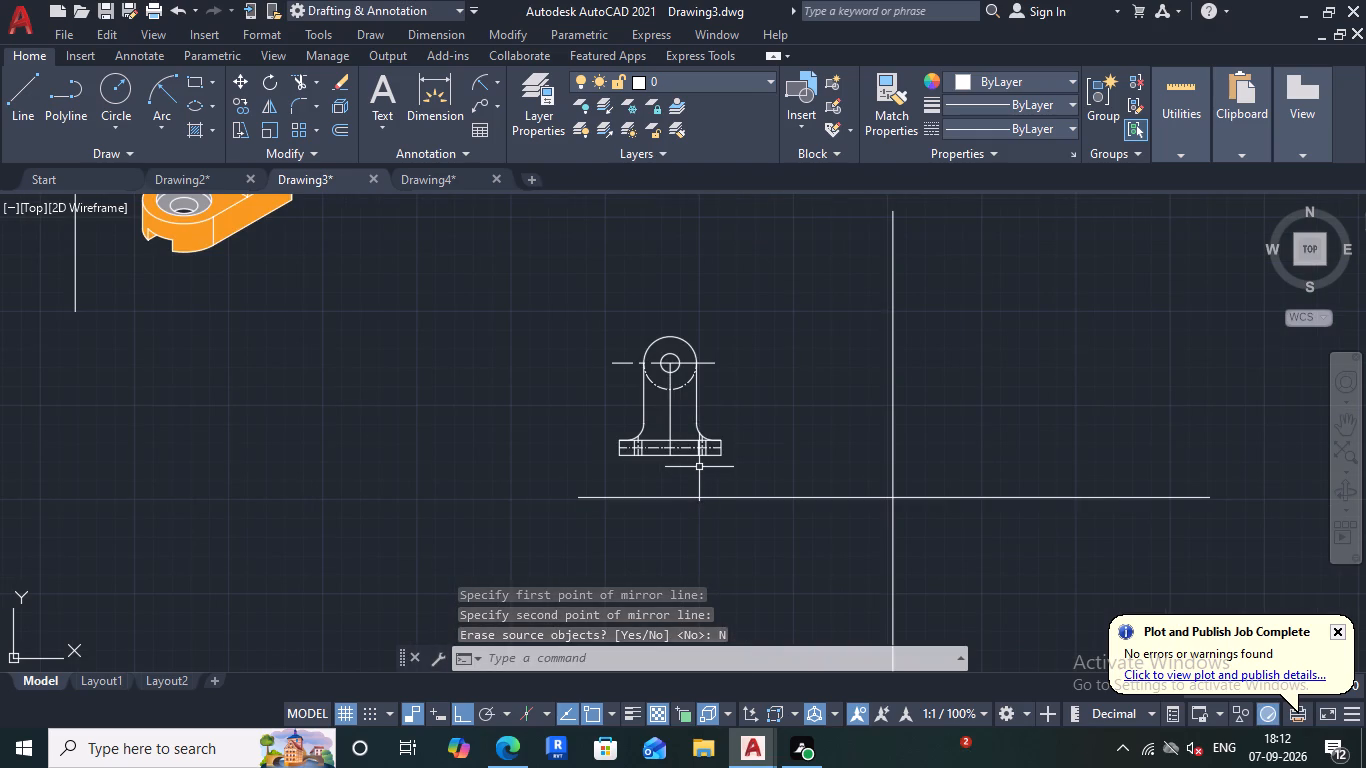
pyautogui.scroll(2, 671, 429)
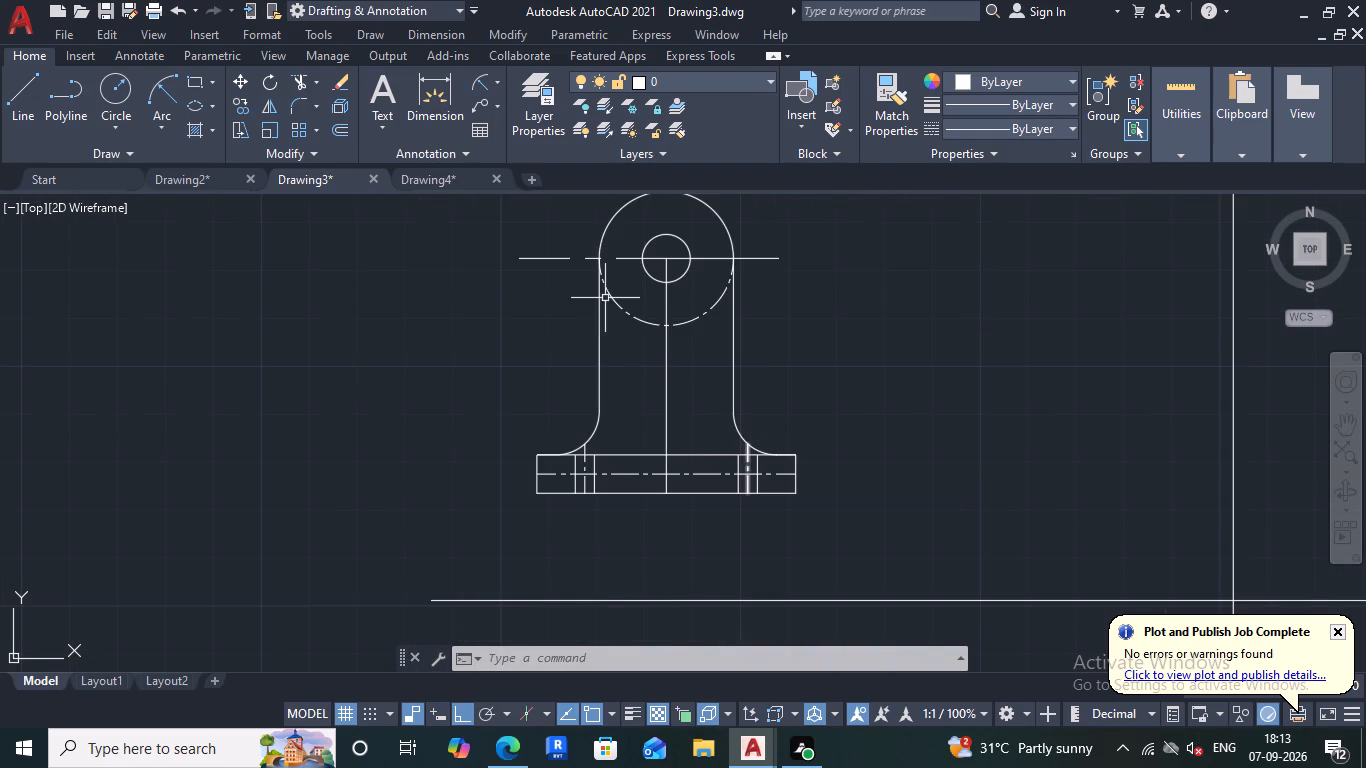
pyautogui.click(13, 108)
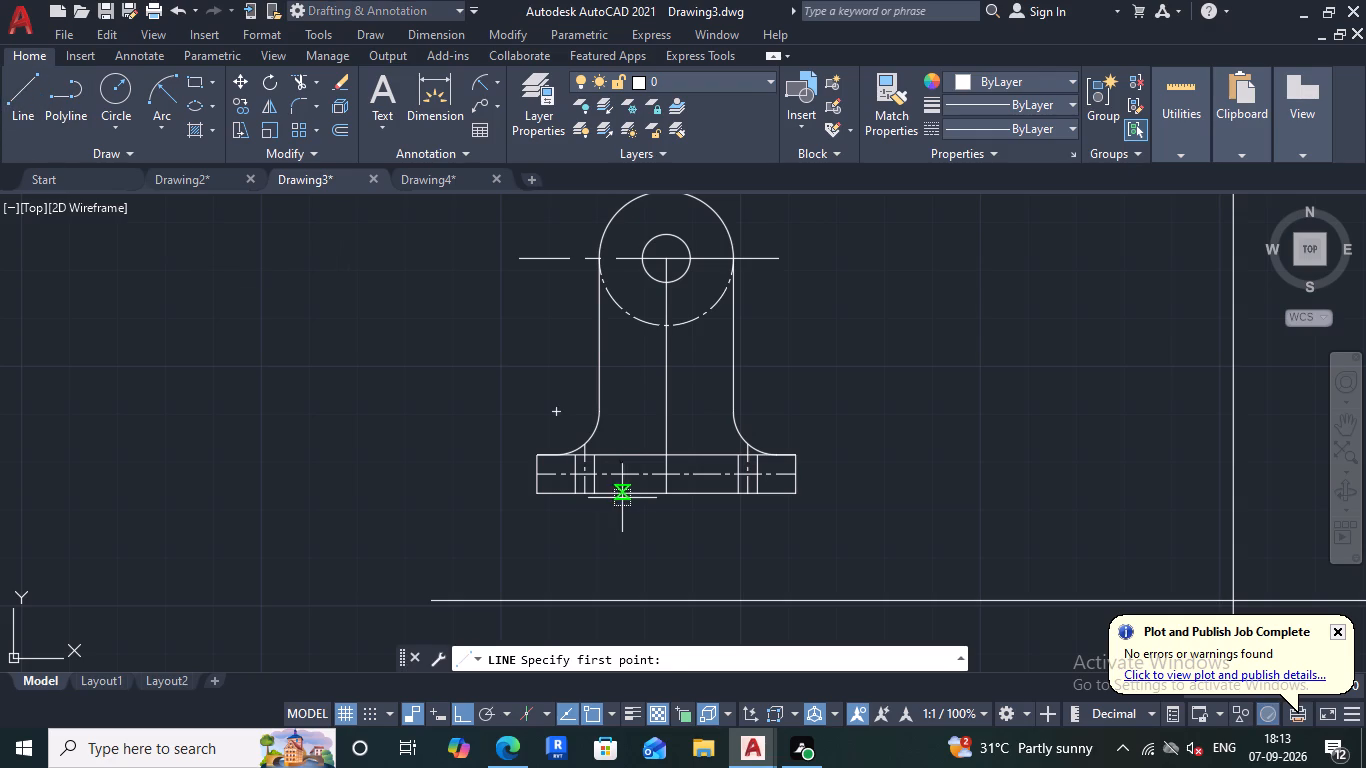
pyautogui.press('t')
pyautogui.press('k')
pyautogui.press('Return')
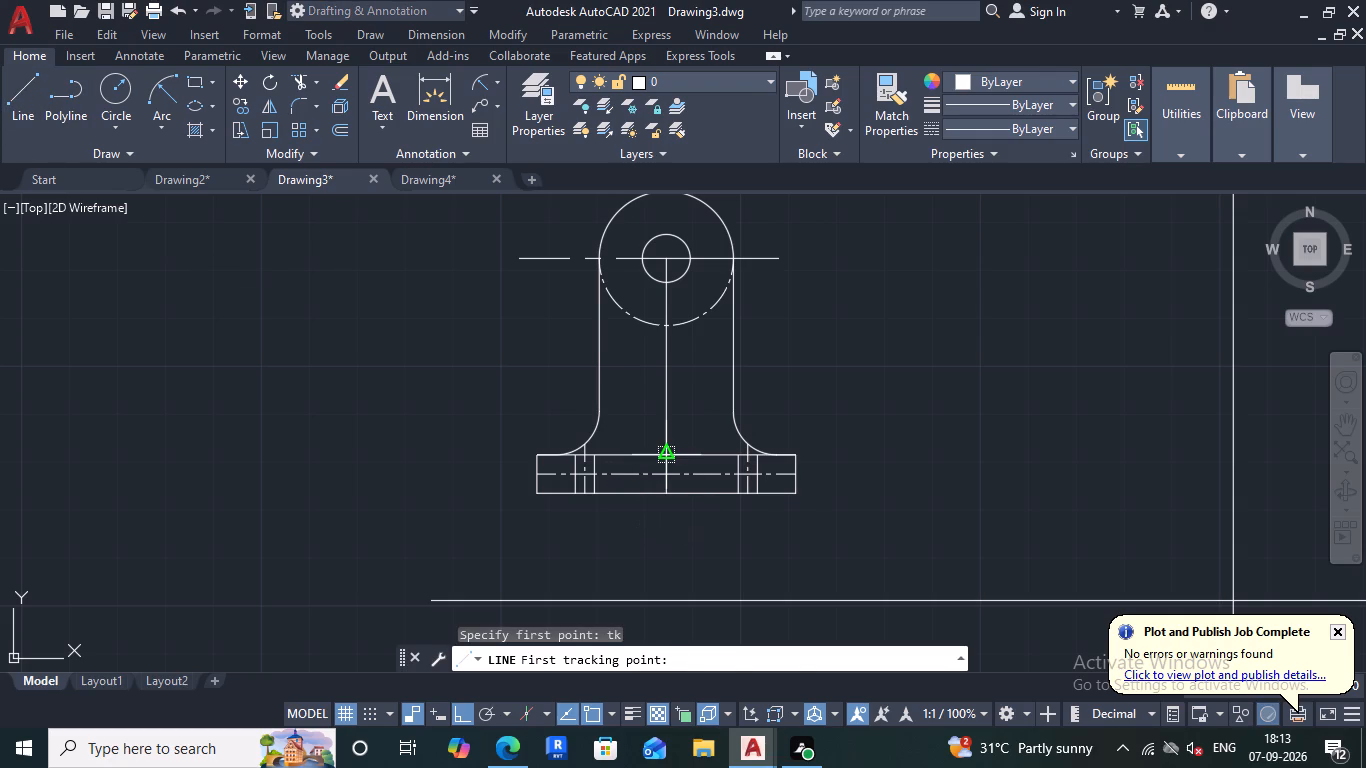
pyautogui.click(671, 456)
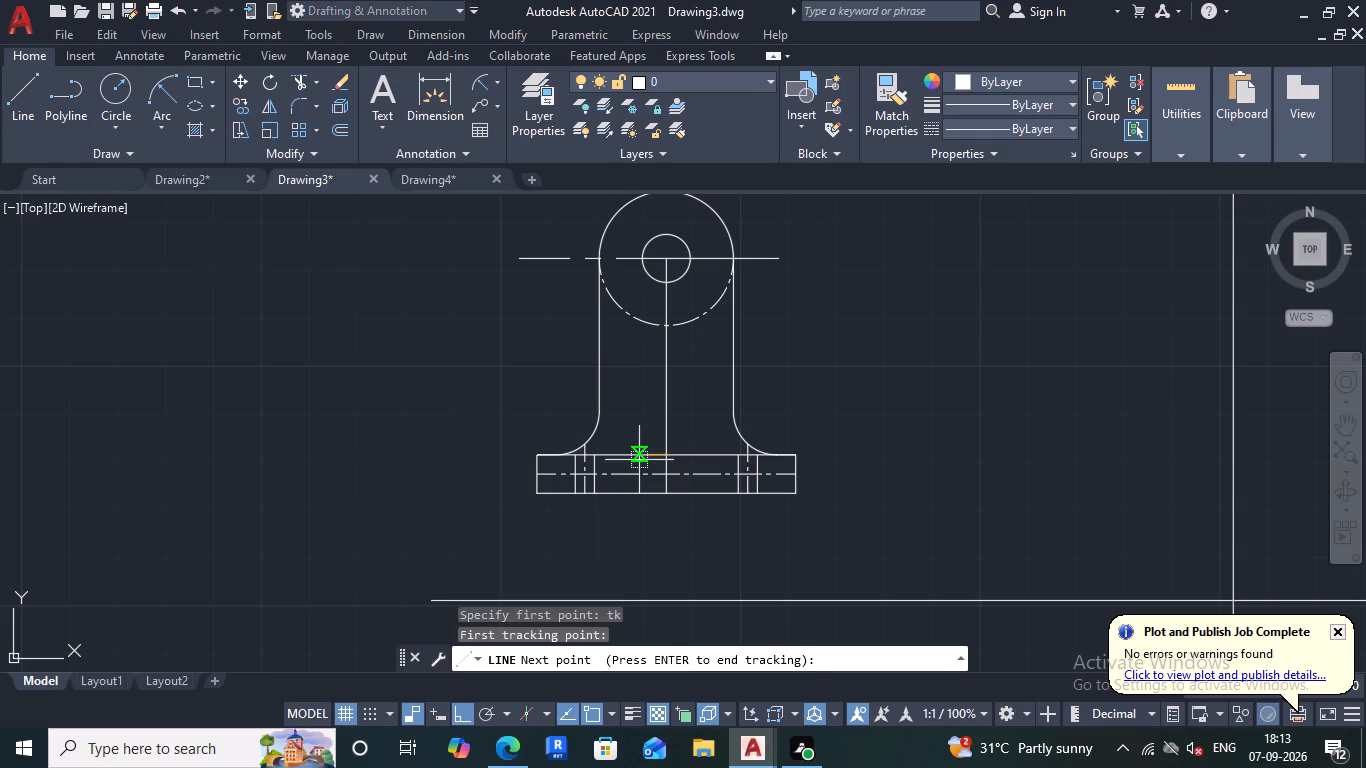
pyautogui.press('3')
pyautogui.press('Return')
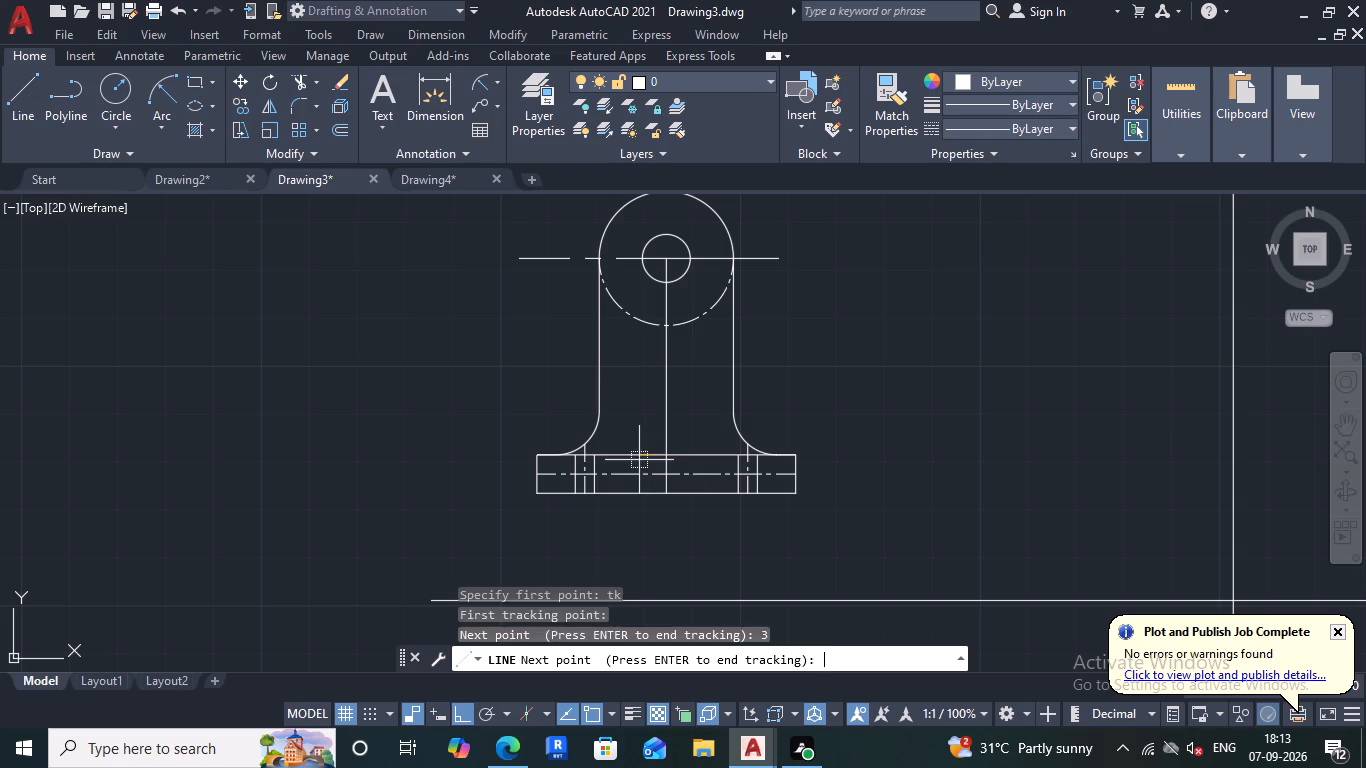
pyautogui.press('Return')
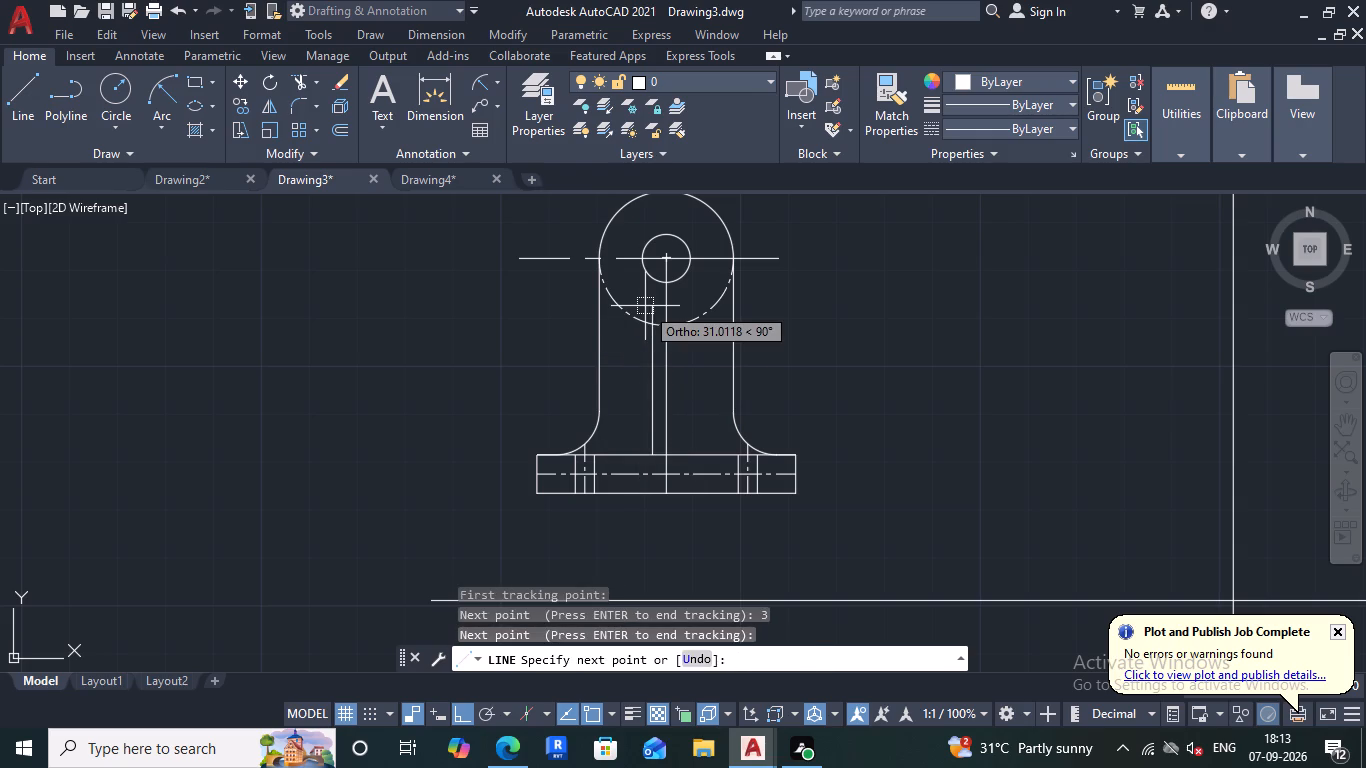
pyautogui.write('30')
pyautogui.press('Return')
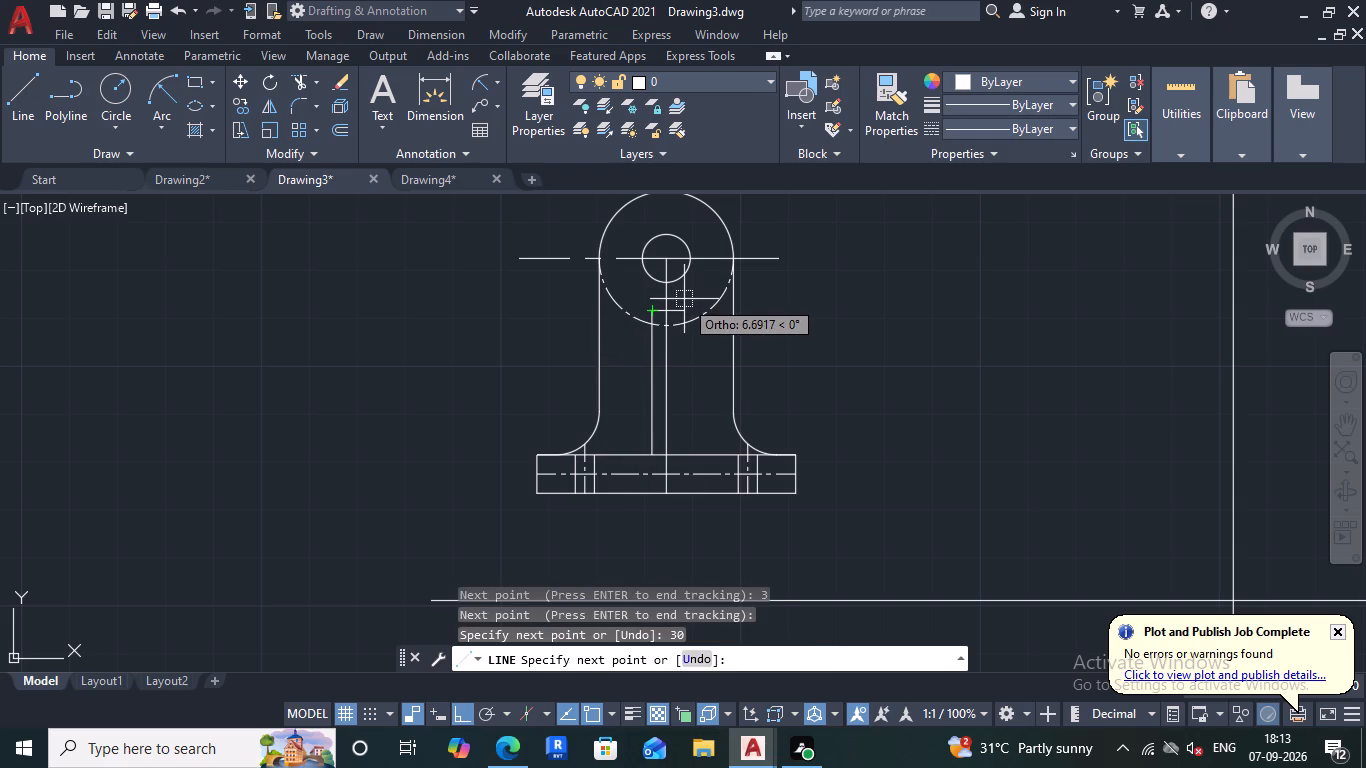
pyautogui.press('6')
pyautogui.press('Return')
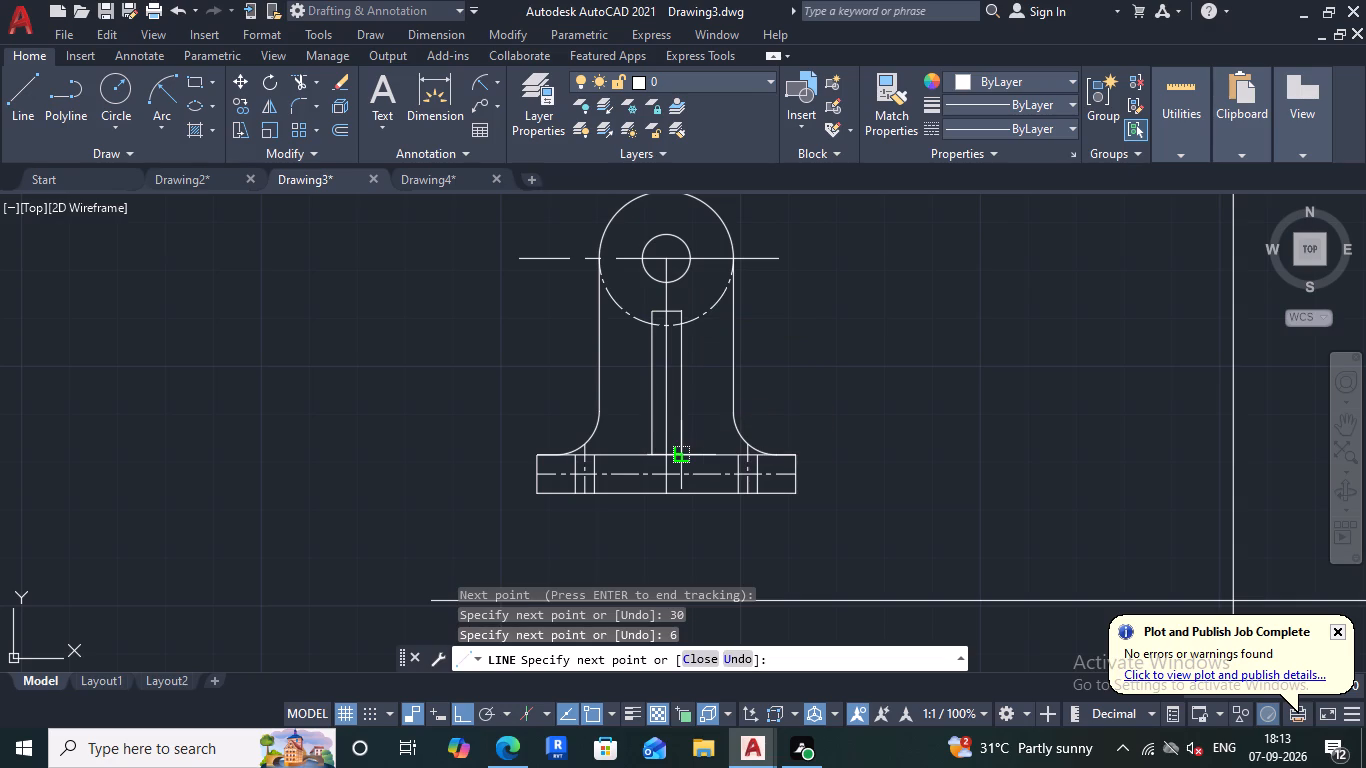
pyautogui.write('30')
pyautogui.press('Return')
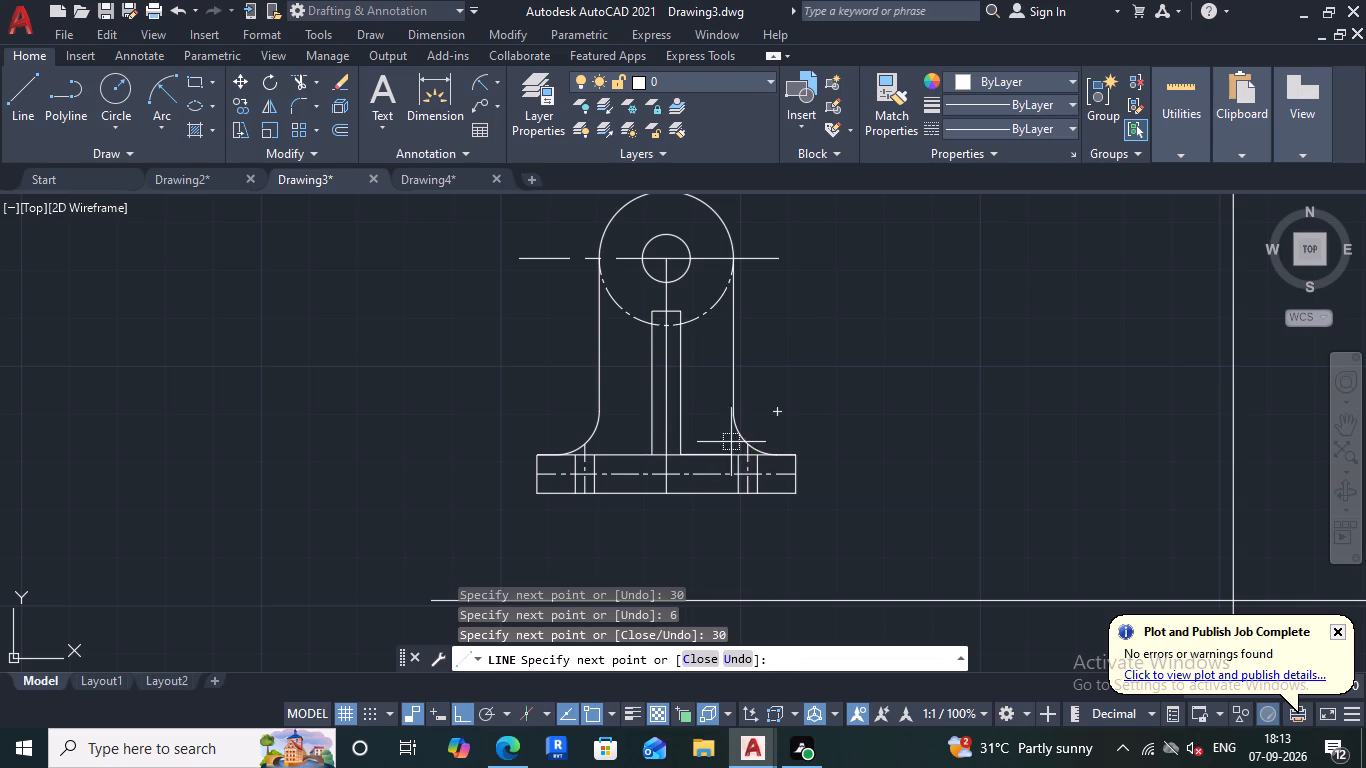
pyautogui.press('Escape')
# Add a vertical linear dimension from the circle's horizontal centre line to the base's bottom, placed left of the view.
pyautogui.scroll(-2, 656, 389)
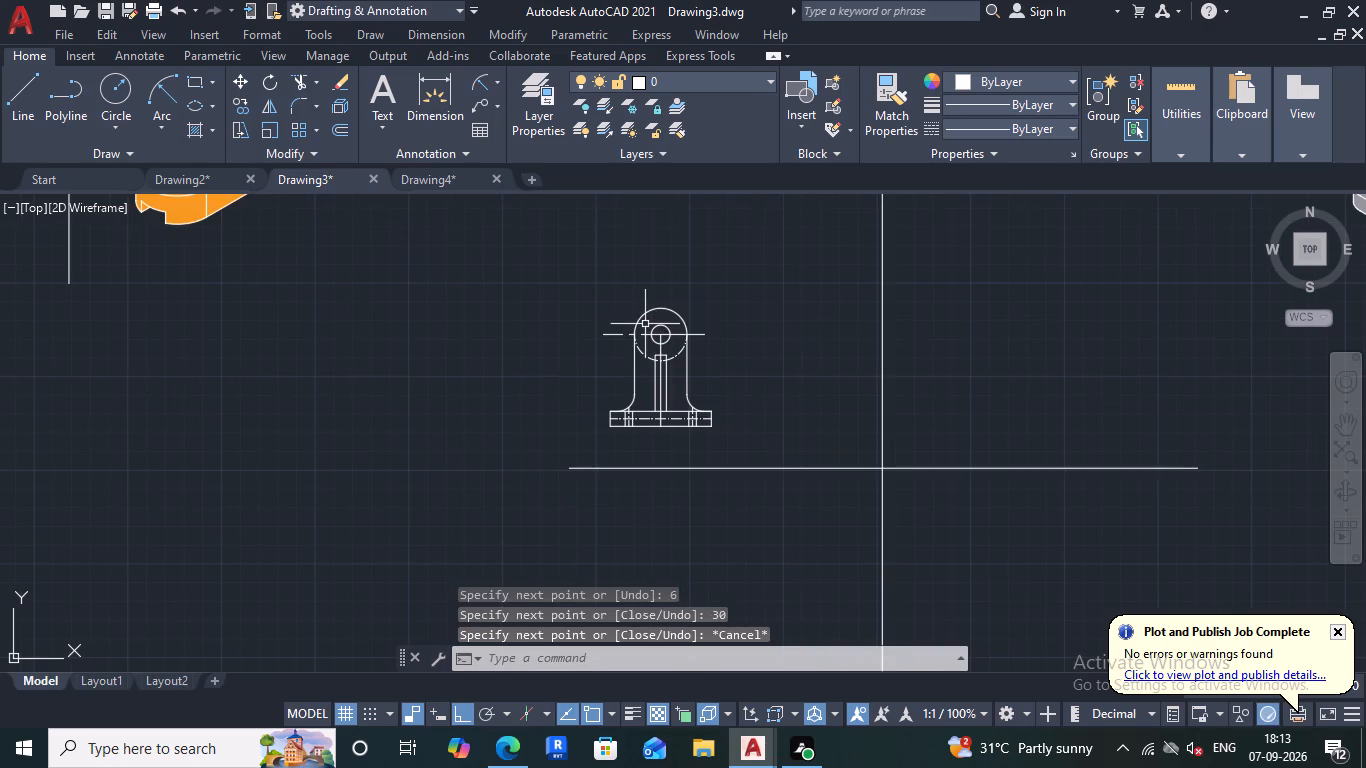
pyautogui.scroll(1, 625, 316)
pyautogui.scroll(-1, 624, 315)
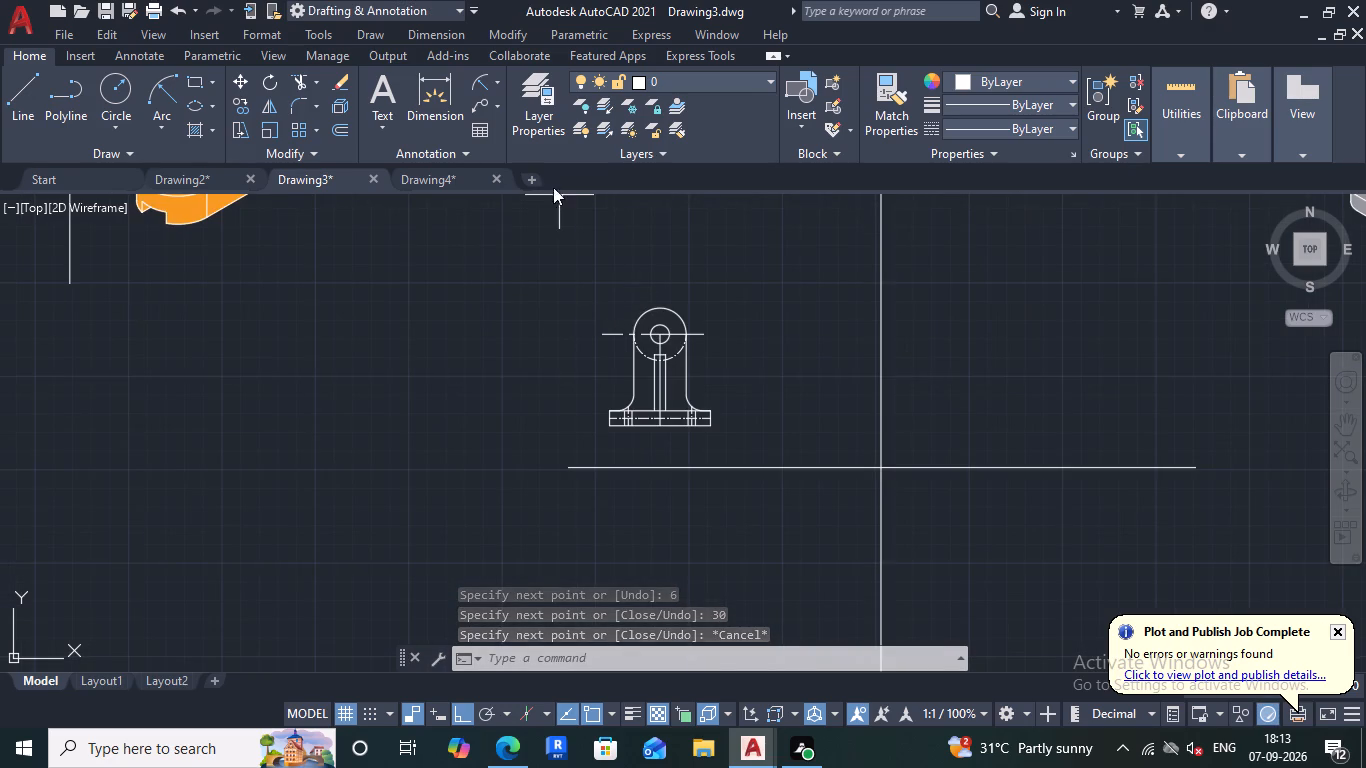
pyautogui.click(498, 87)
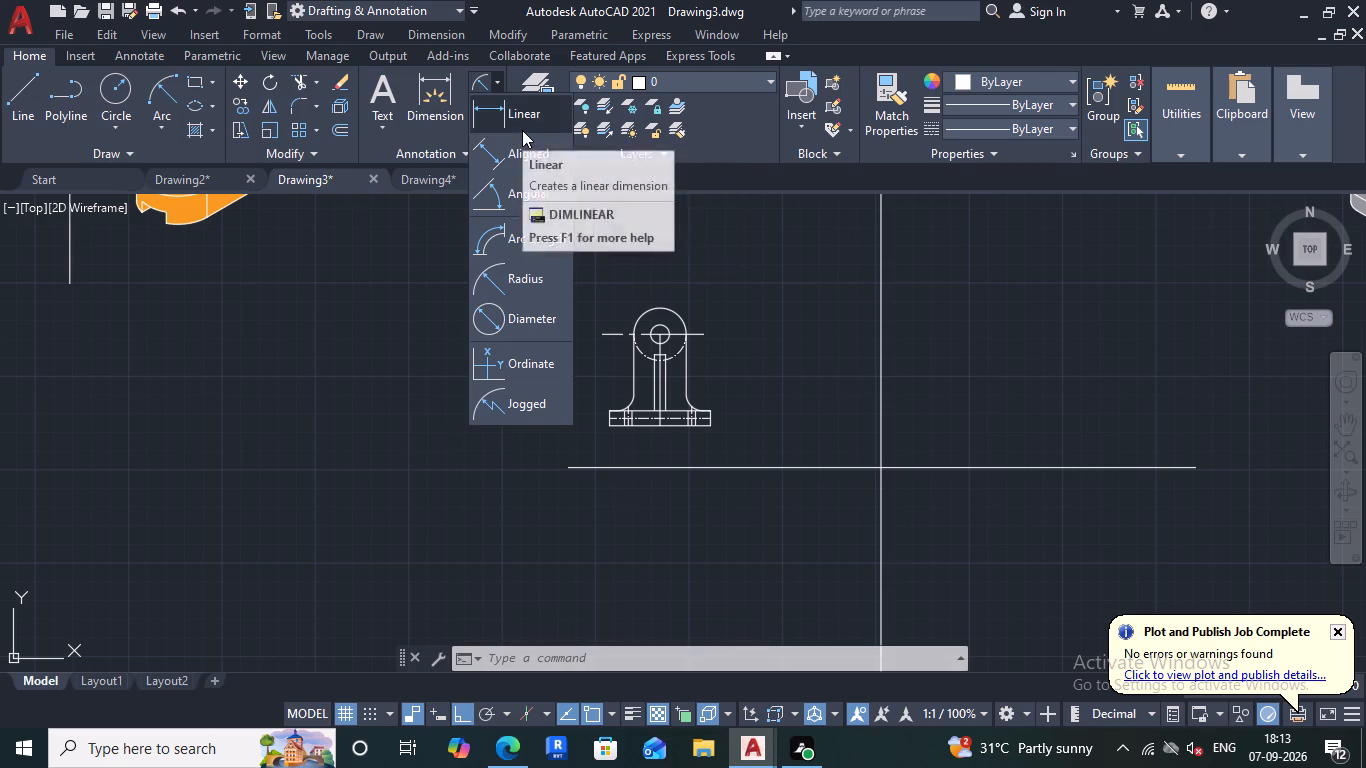
pyautogui.click(522, 128)
pyautogui.scroll(2, 637, 346)
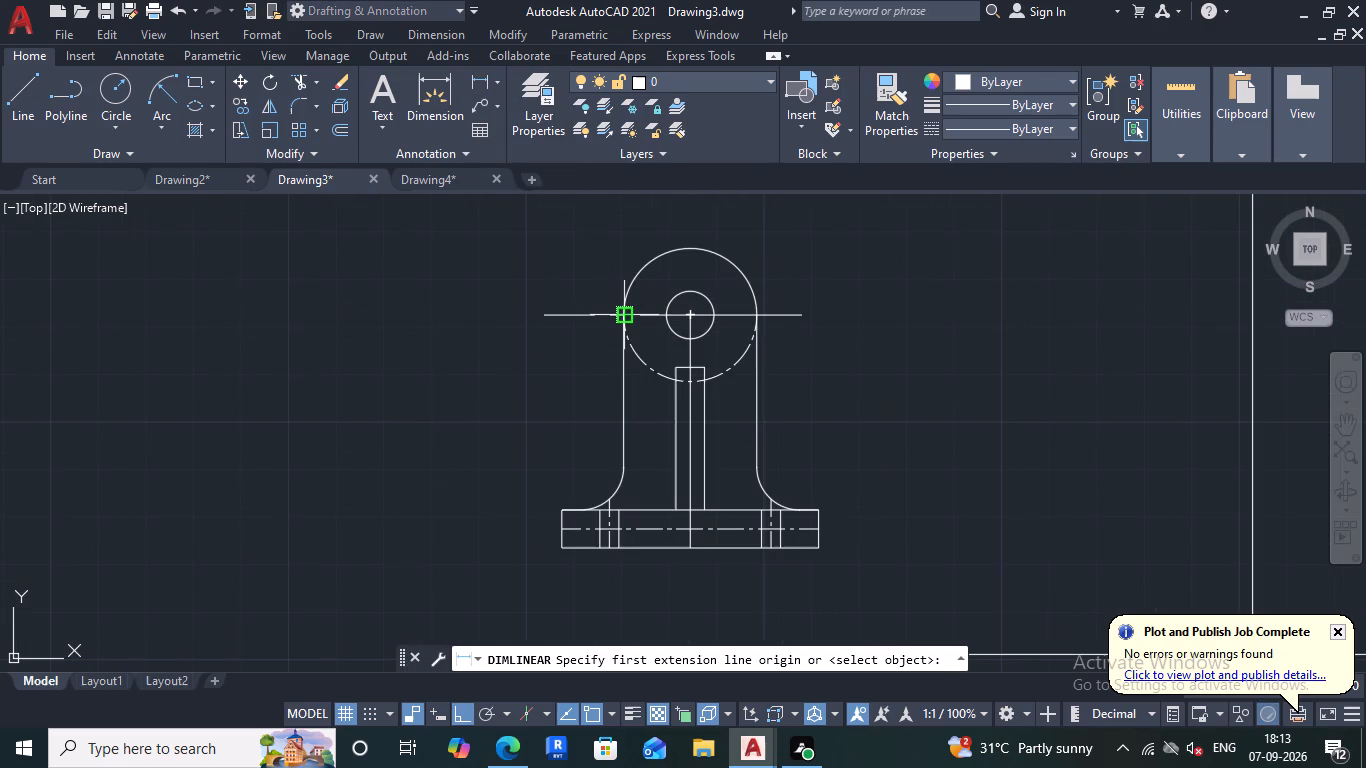
pyautogui.click(627, 317)
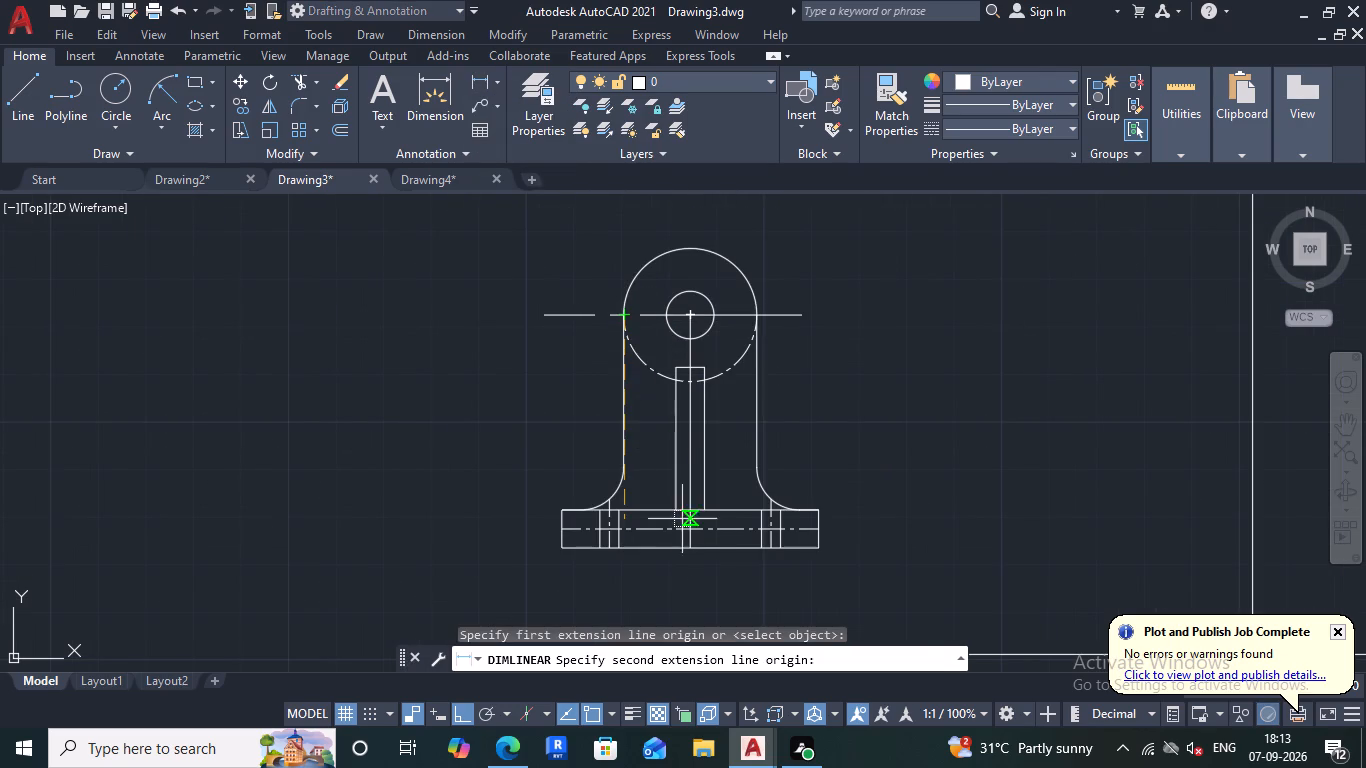
pyautogui.click(625, 544)
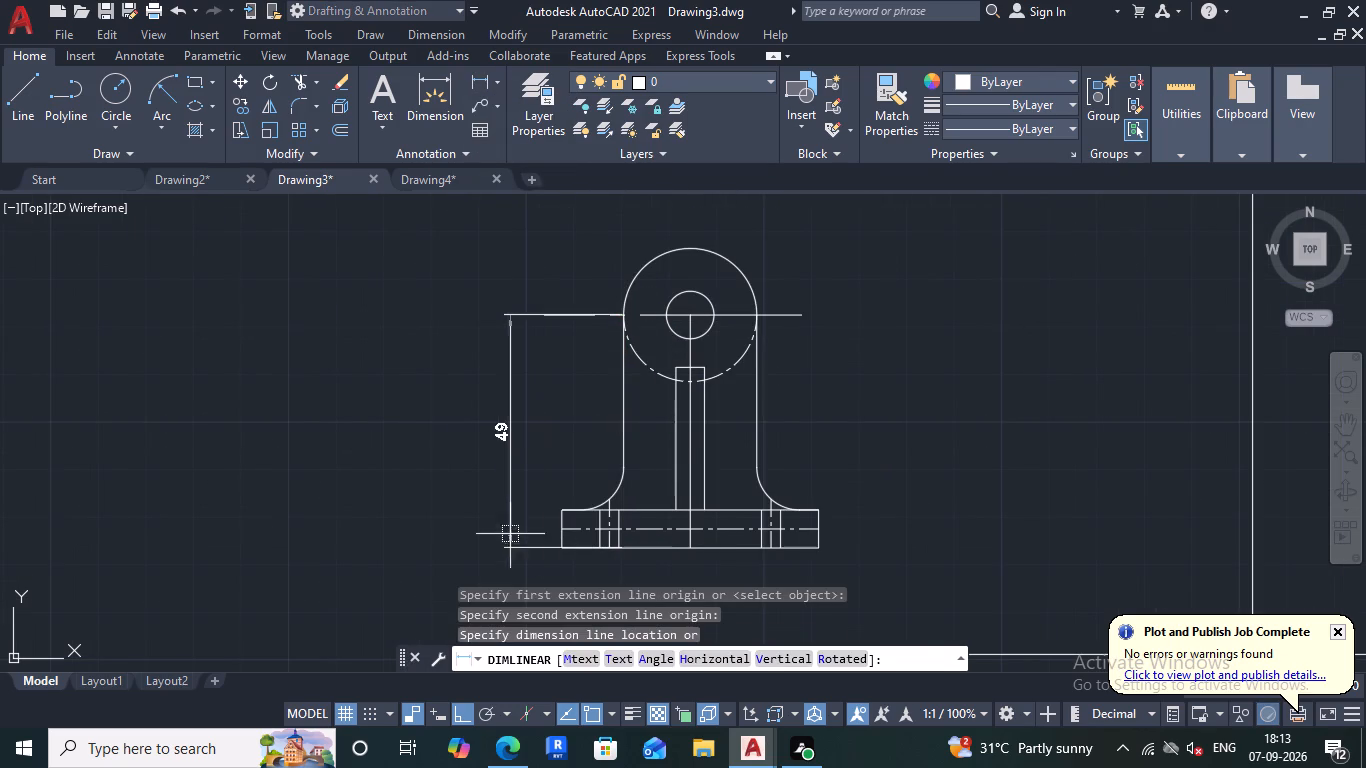
pyautogui.click(510, 534)
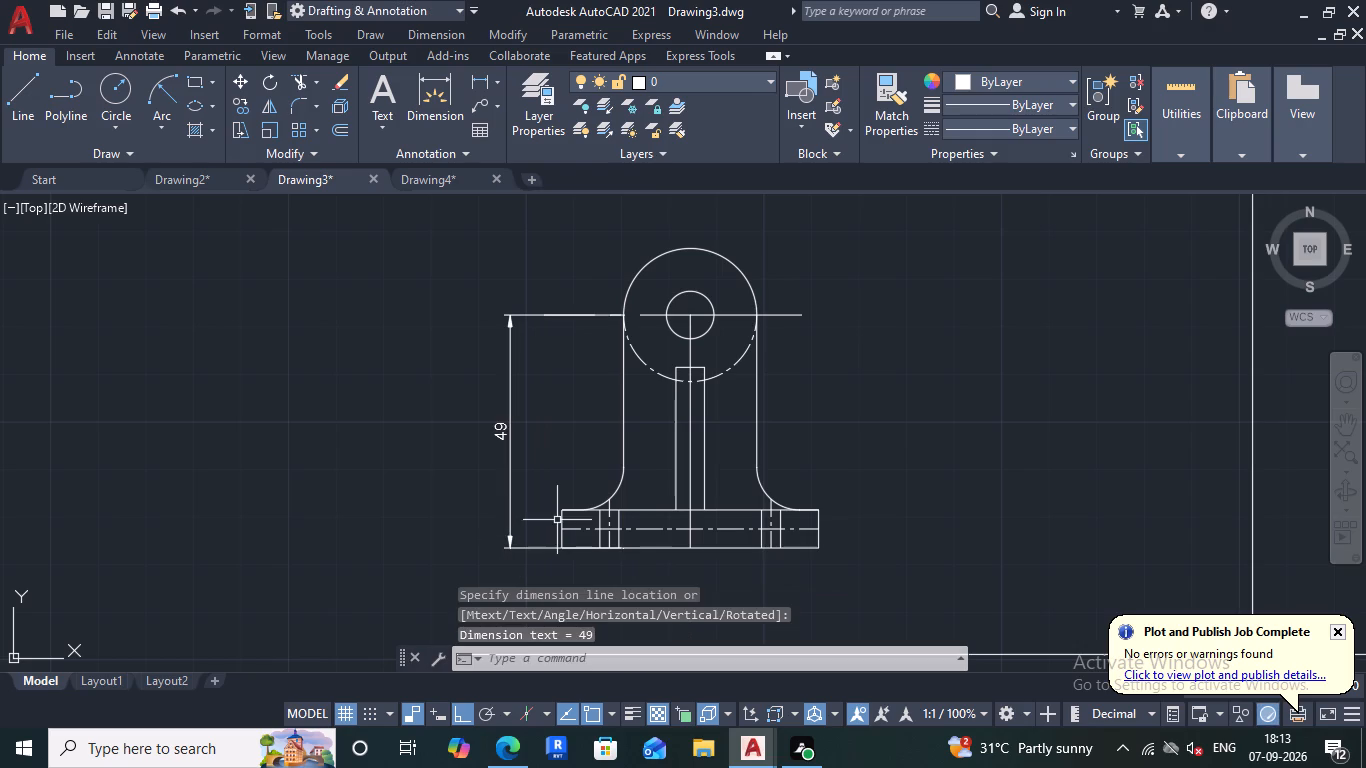
# Add an overall height dimension from the top of the outer arc to the base's bottom, outside the first vertical dimension.
pyautogui.press('space')
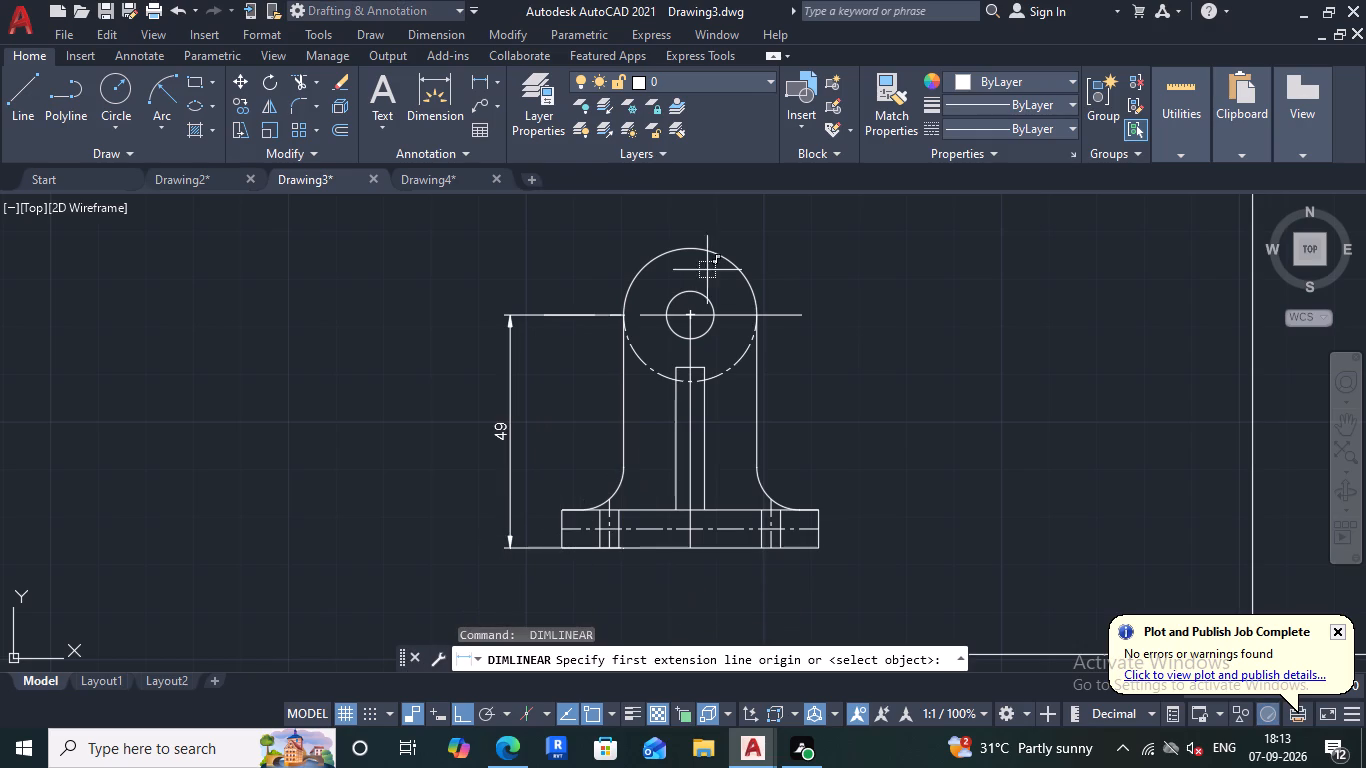
pyautogui.click(690, 252)
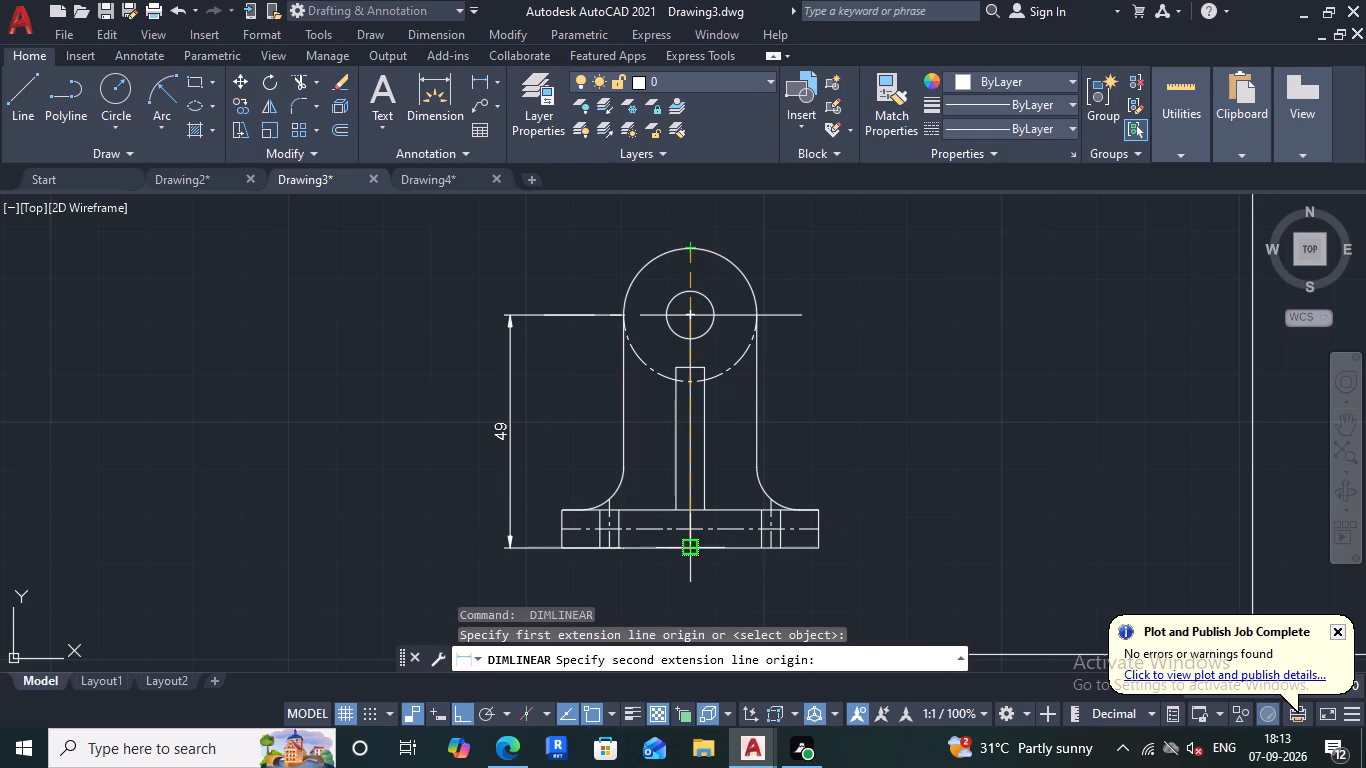
pyautogui.click(691, 553)
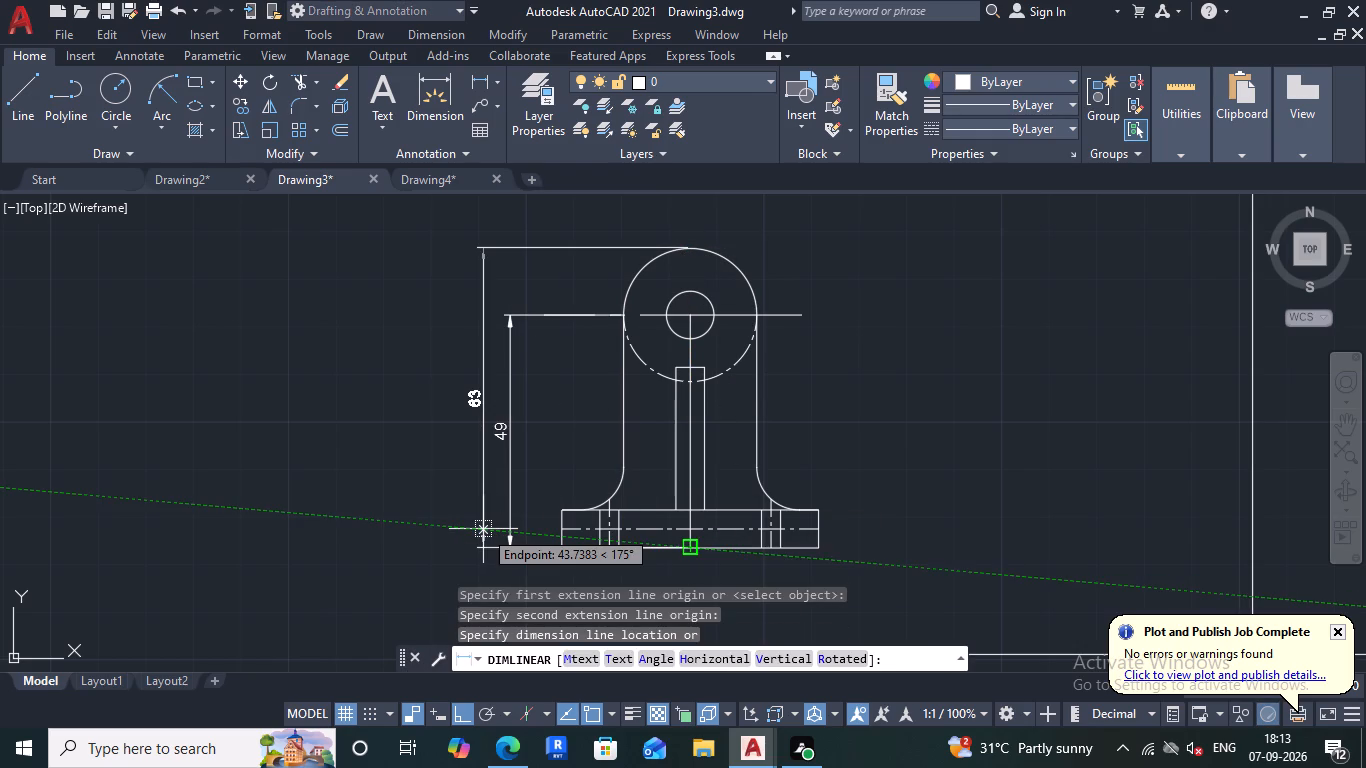
pyautogui.click(483, 529)
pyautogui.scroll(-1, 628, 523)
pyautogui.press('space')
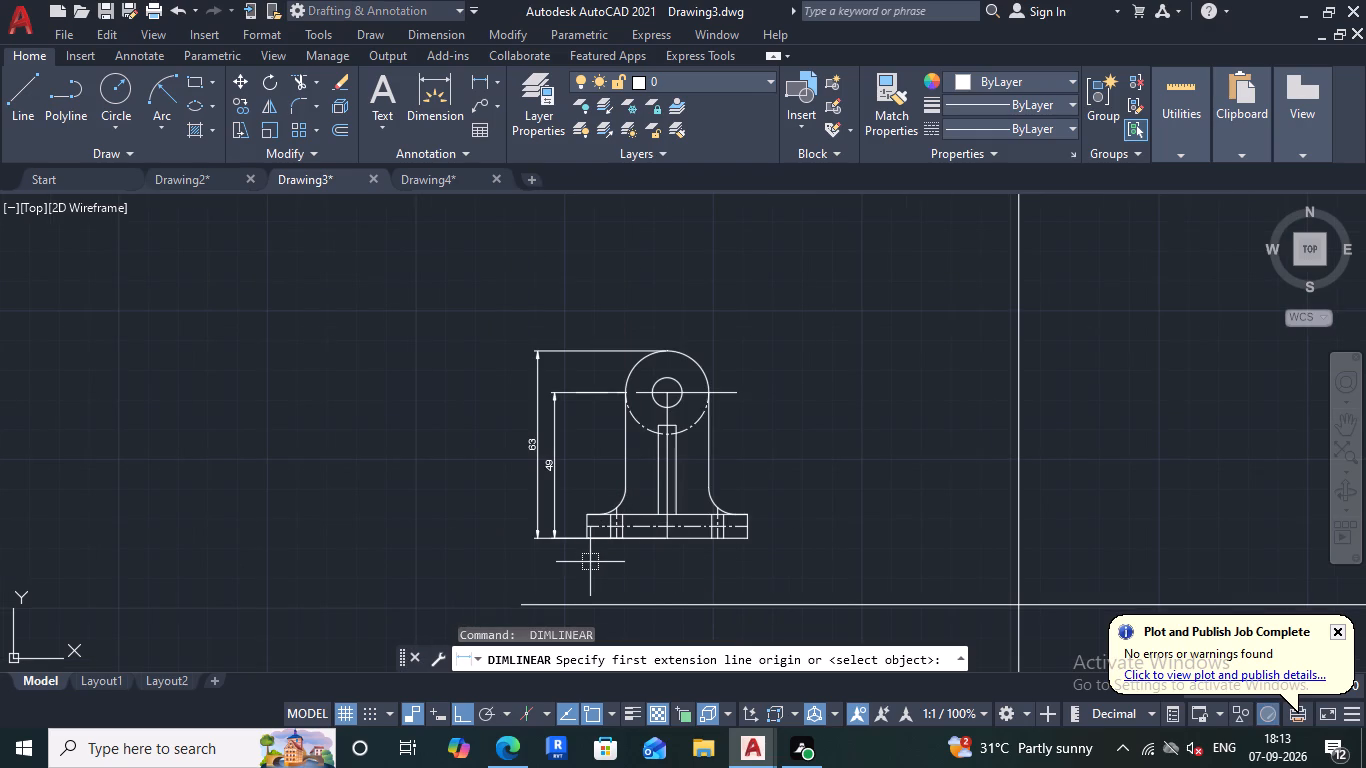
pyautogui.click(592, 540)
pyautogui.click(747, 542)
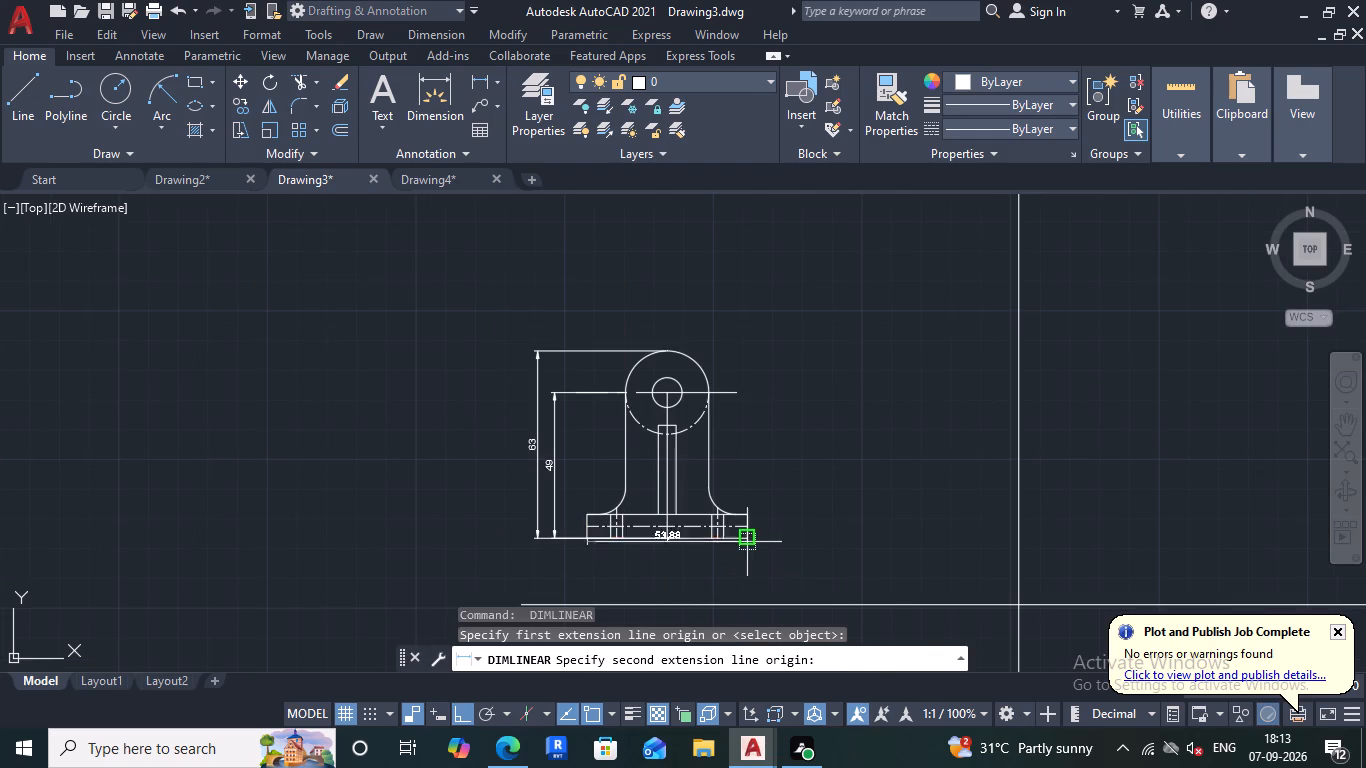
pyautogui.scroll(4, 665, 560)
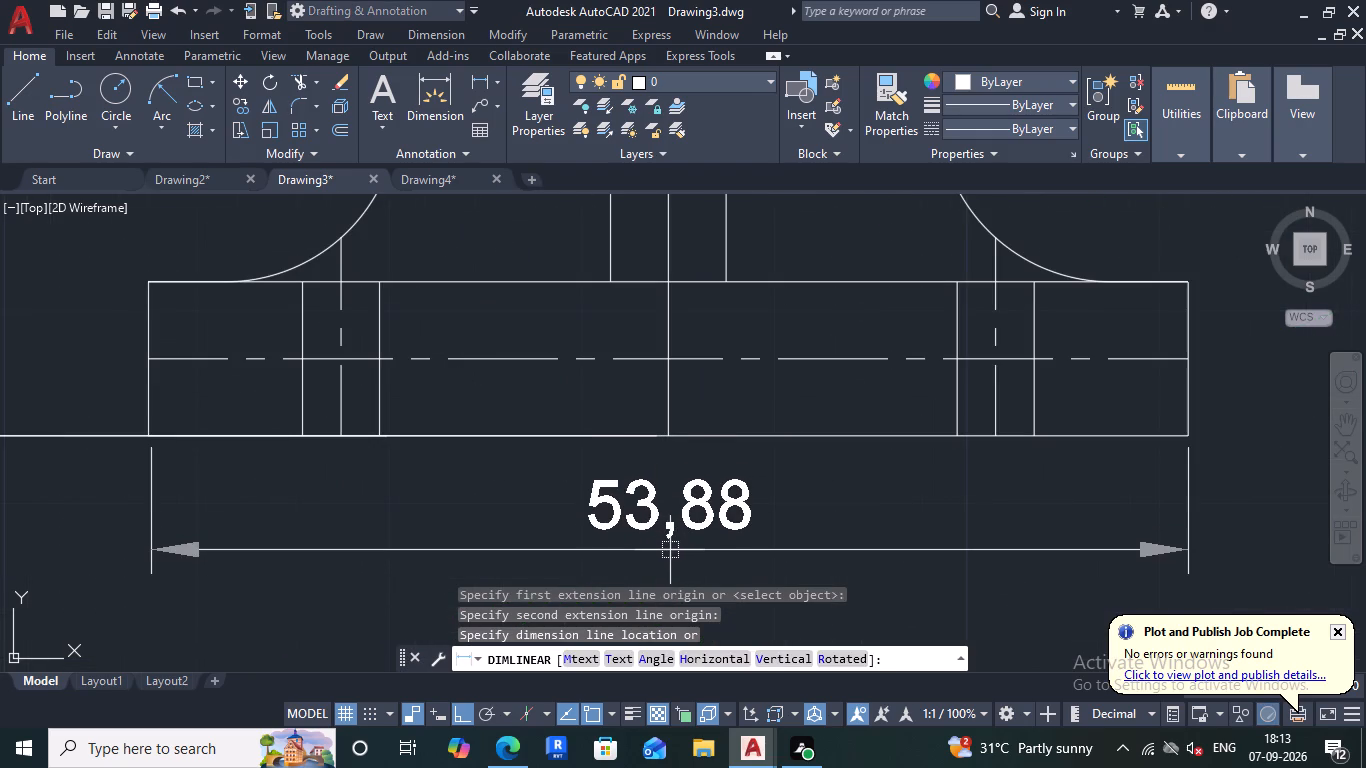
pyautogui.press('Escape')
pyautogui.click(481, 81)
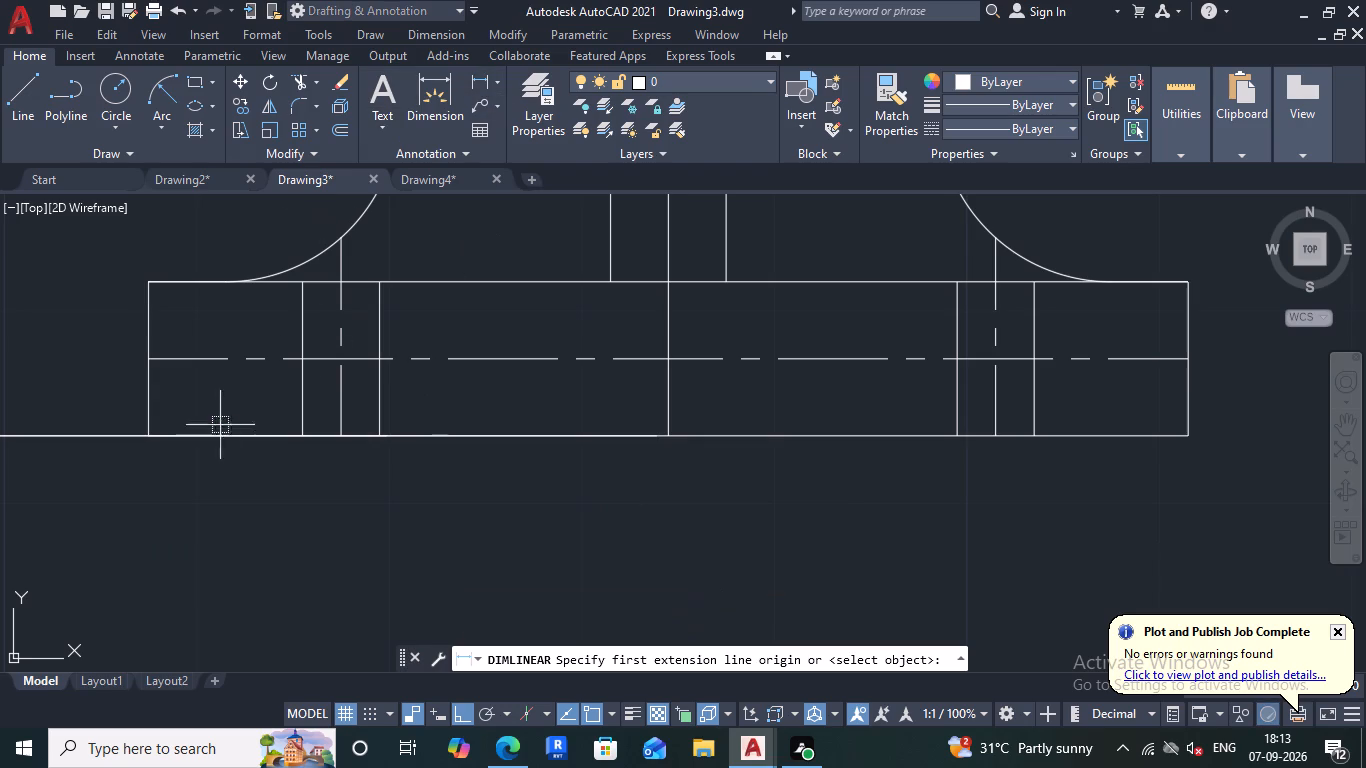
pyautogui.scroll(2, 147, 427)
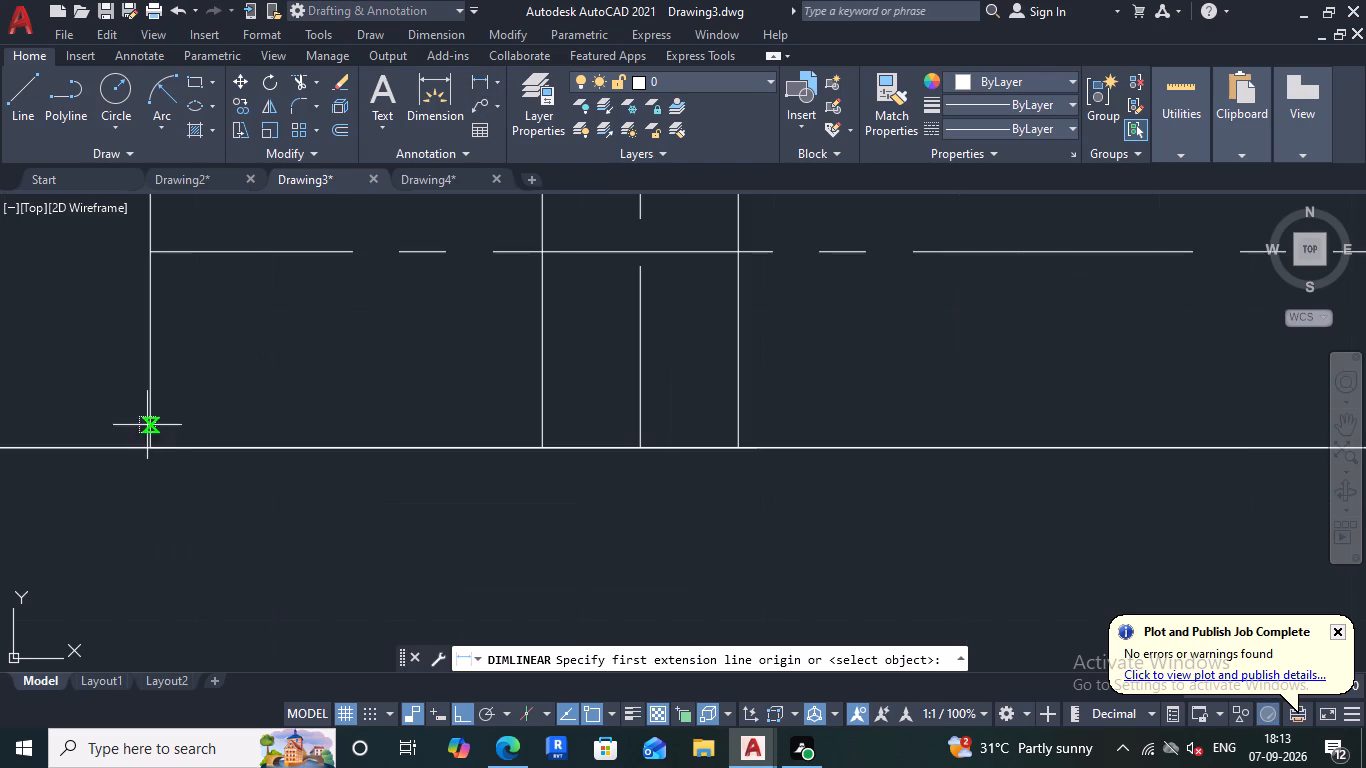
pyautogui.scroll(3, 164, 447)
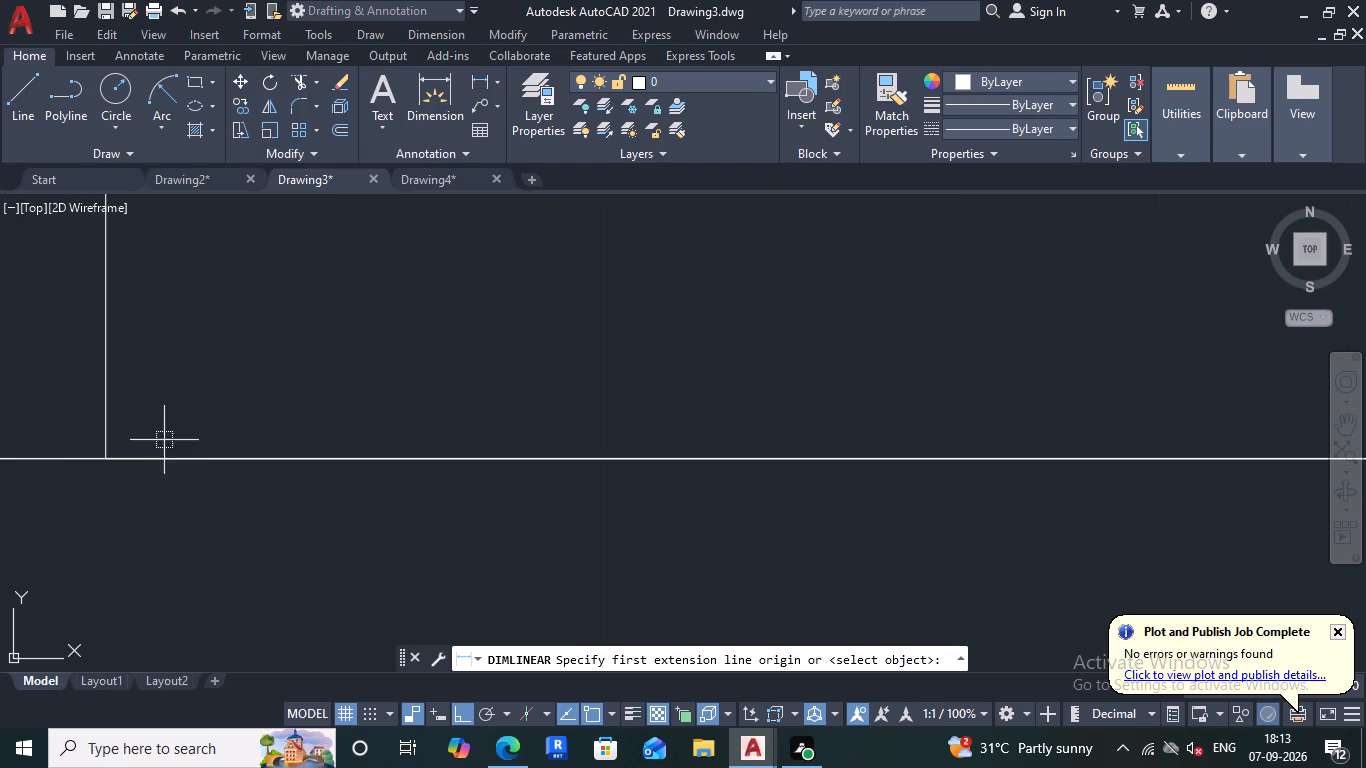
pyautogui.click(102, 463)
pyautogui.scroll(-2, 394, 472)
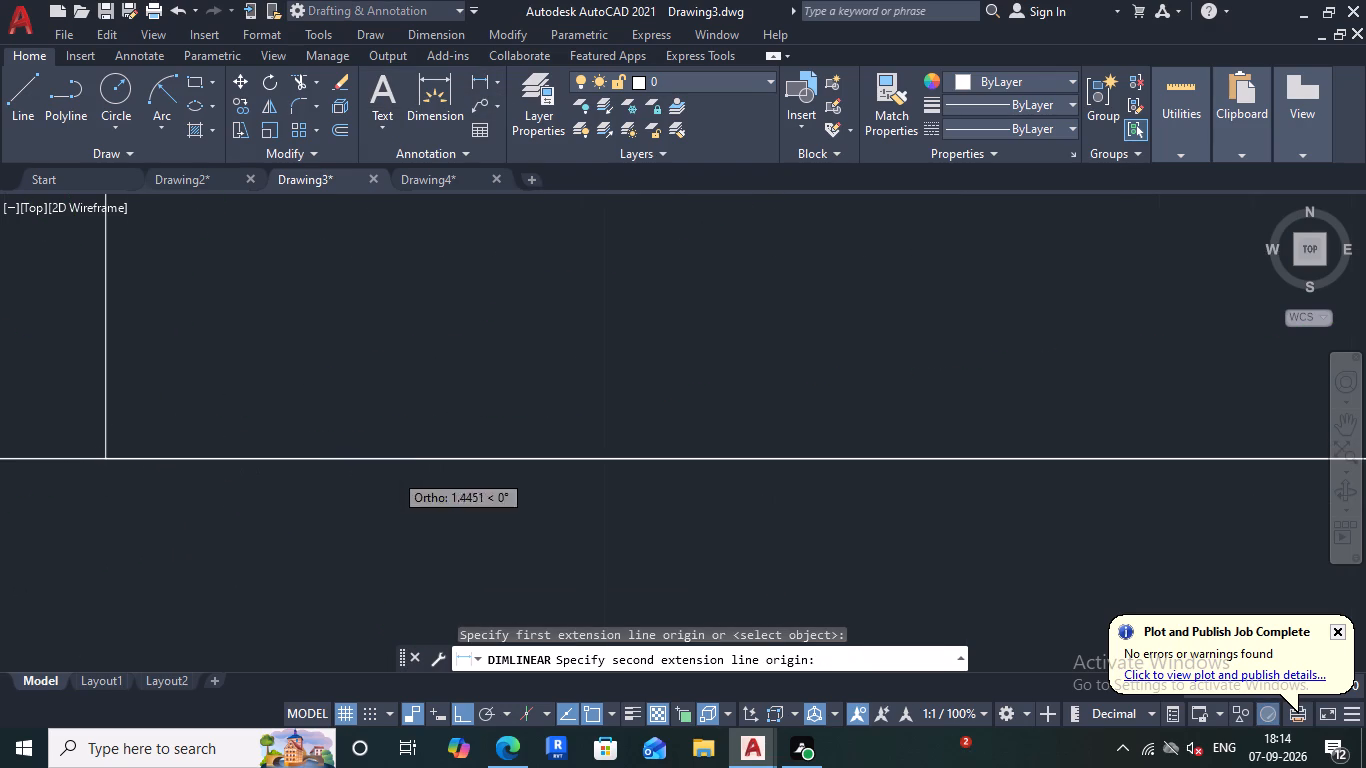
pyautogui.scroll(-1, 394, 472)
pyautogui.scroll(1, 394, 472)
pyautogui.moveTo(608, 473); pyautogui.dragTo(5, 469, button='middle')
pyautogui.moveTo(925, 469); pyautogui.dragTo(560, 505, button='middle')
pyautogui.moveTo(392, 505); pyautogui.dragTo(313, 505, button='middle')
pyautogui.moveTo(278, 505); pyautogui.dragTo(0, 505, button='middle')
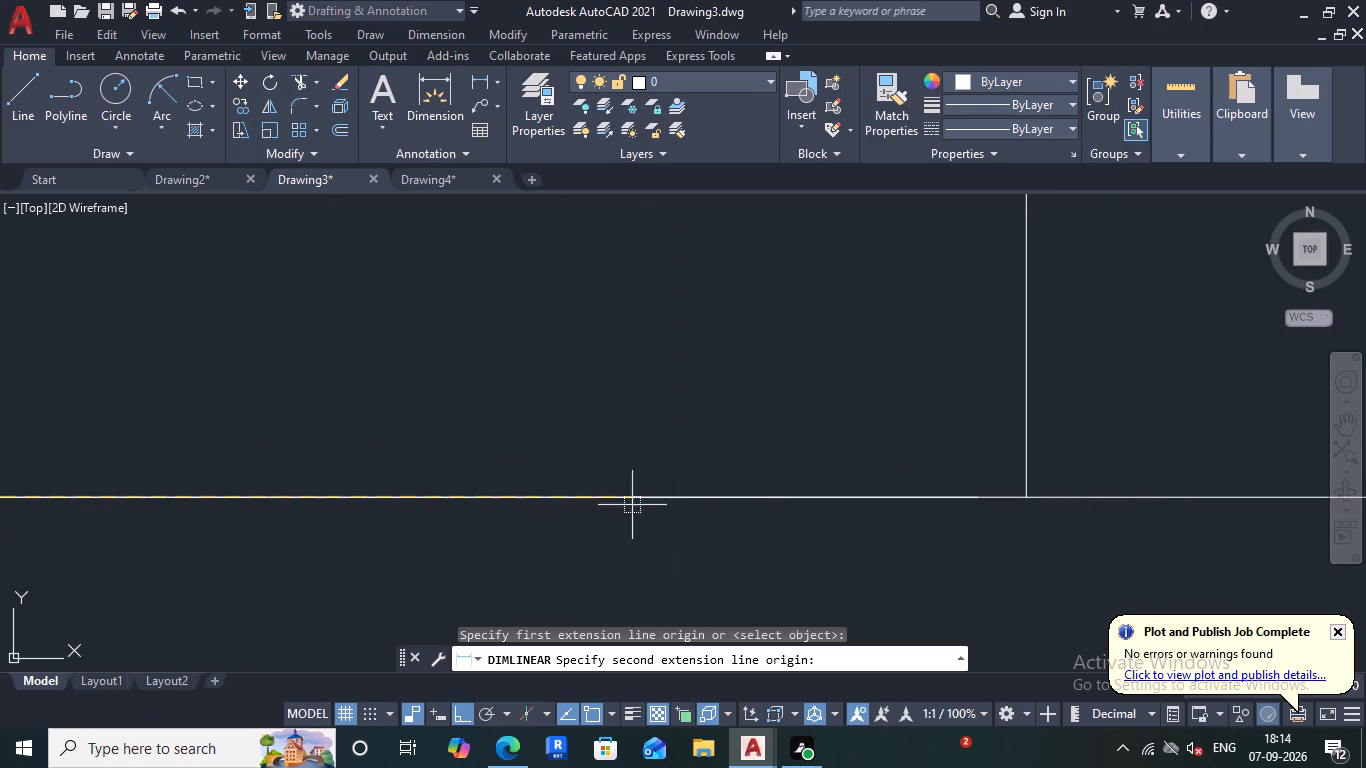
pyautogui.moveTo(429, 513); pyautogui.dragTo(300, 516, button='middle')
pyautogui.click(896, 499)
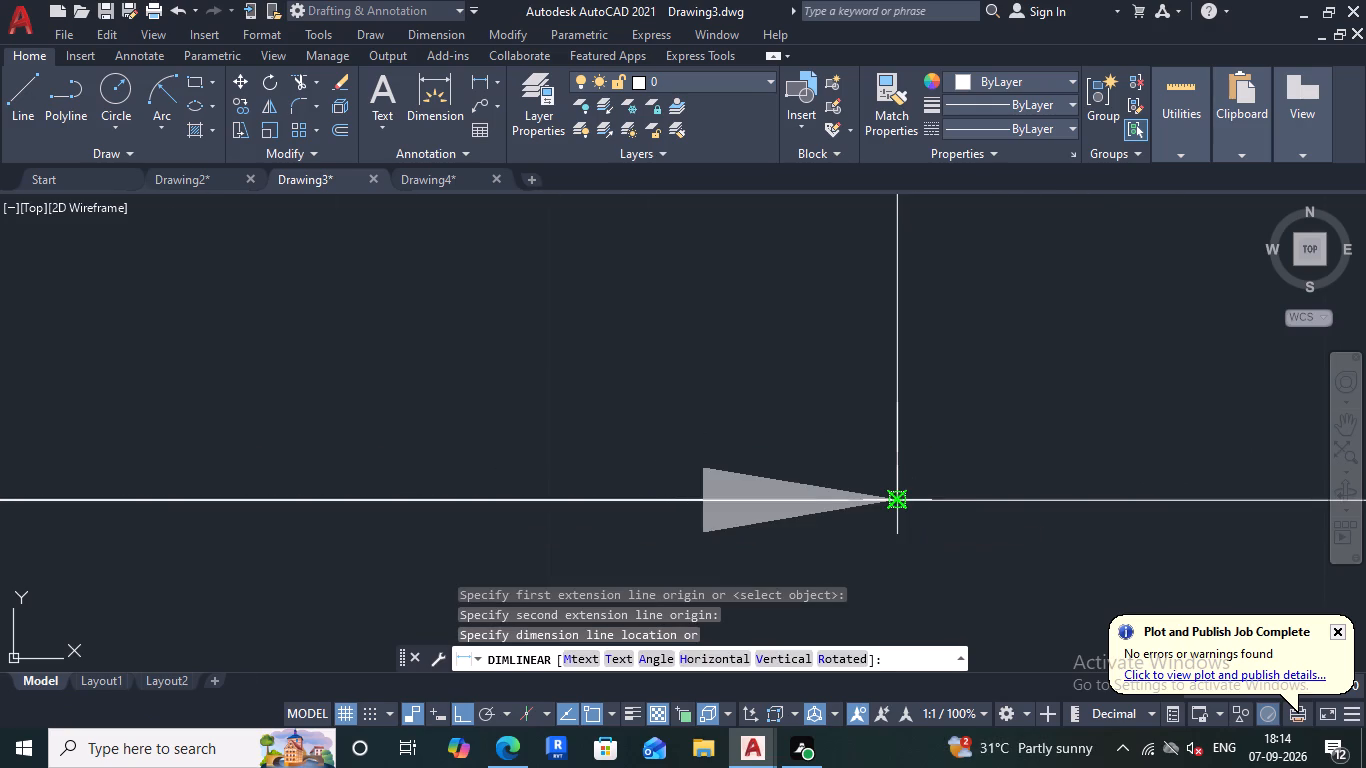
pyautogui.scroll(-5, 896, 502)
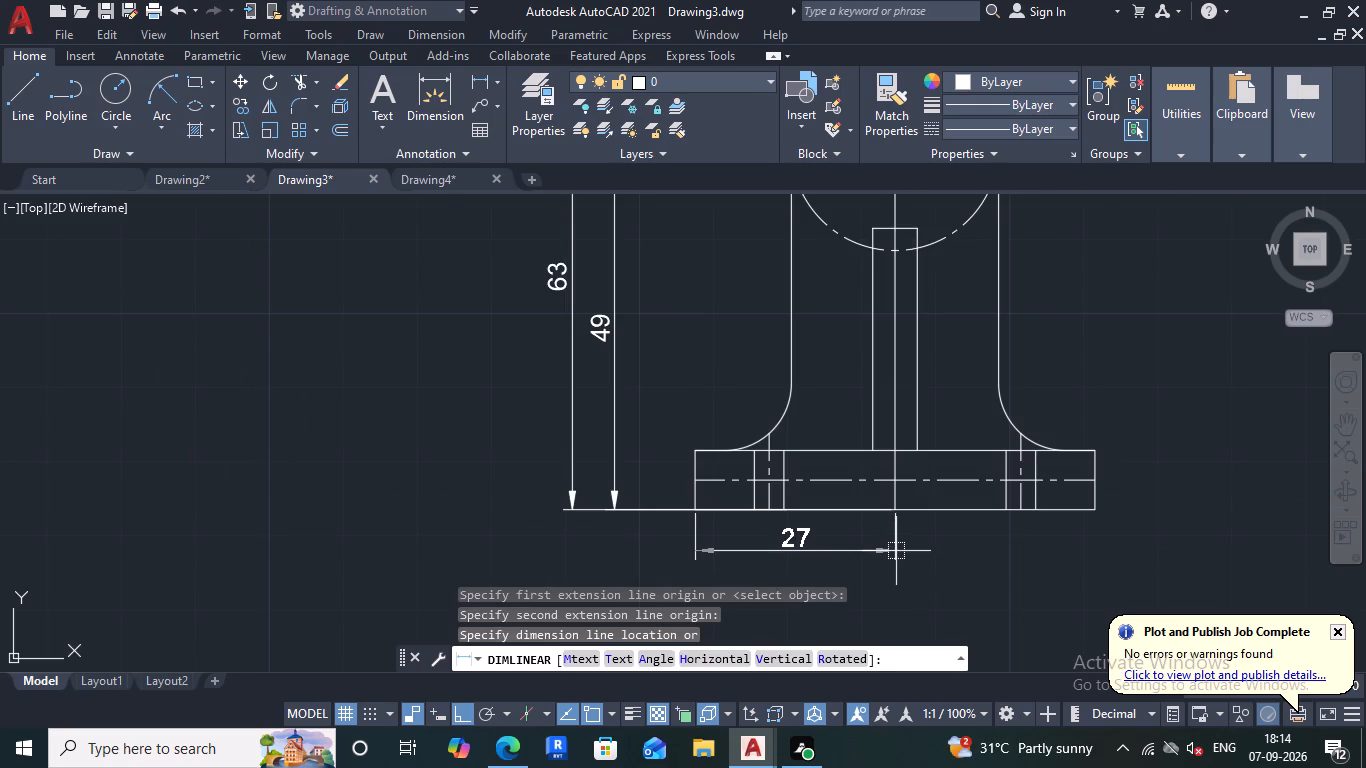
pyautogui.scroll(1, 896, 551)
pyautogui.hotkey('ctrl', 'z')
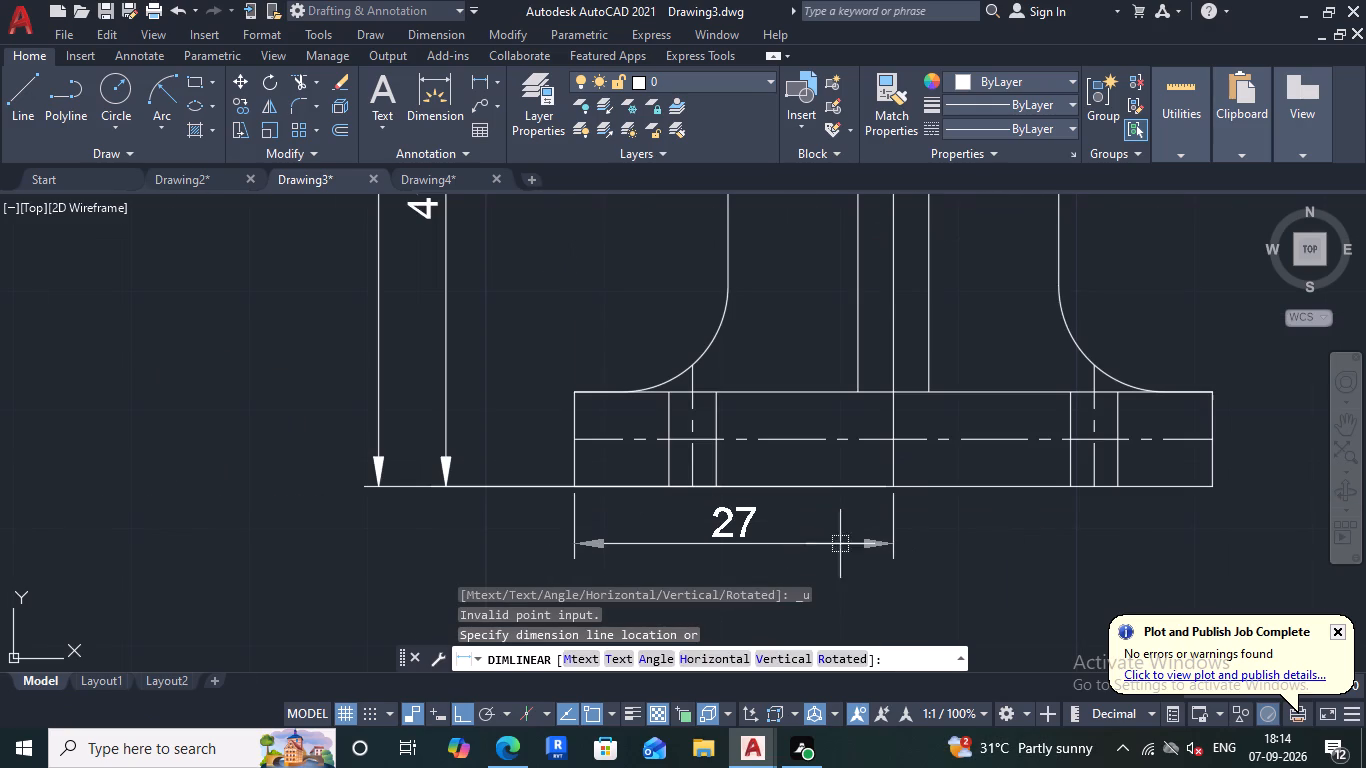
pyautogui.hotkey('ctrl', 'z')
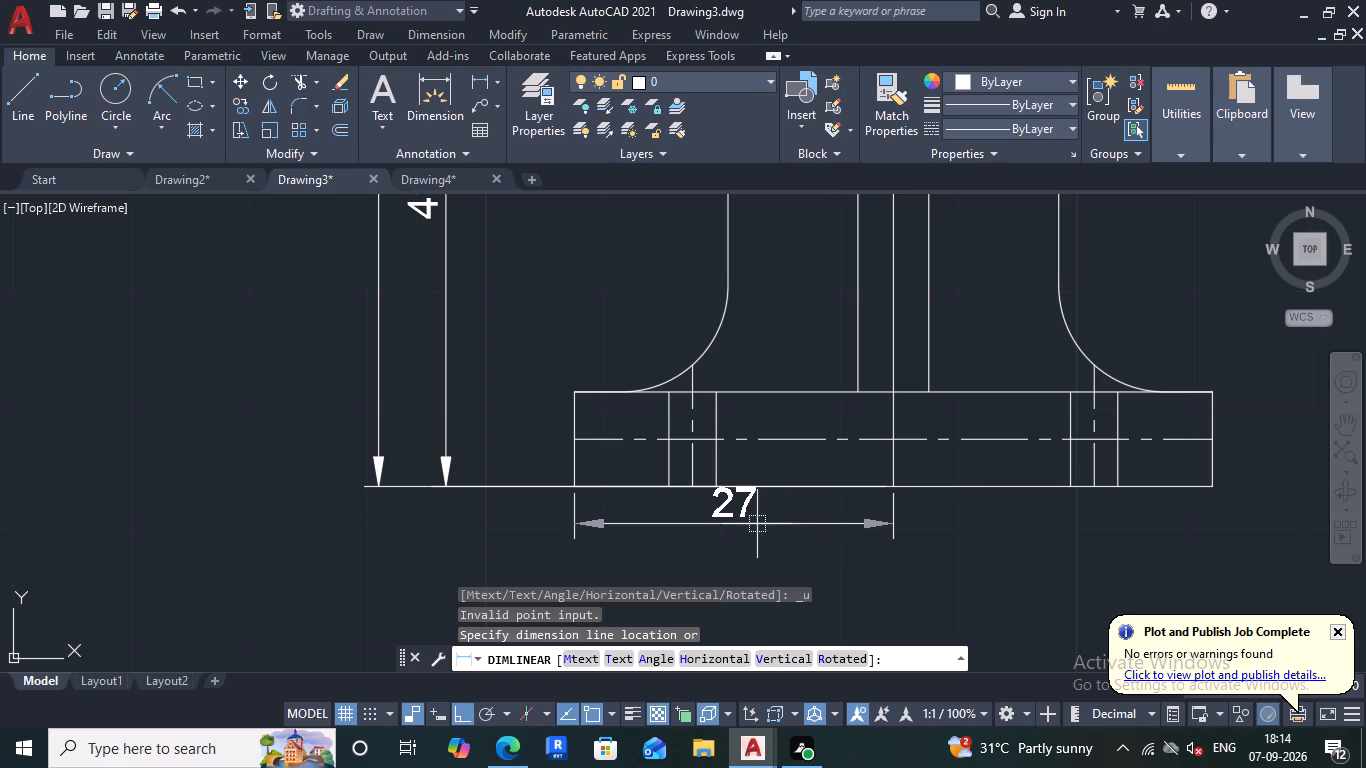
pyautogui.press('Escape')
# Add a horizontal linear dimension across the full base width, from its lower-left to lower-right corner, placed below the view.
pyautogui.click(480, 74)
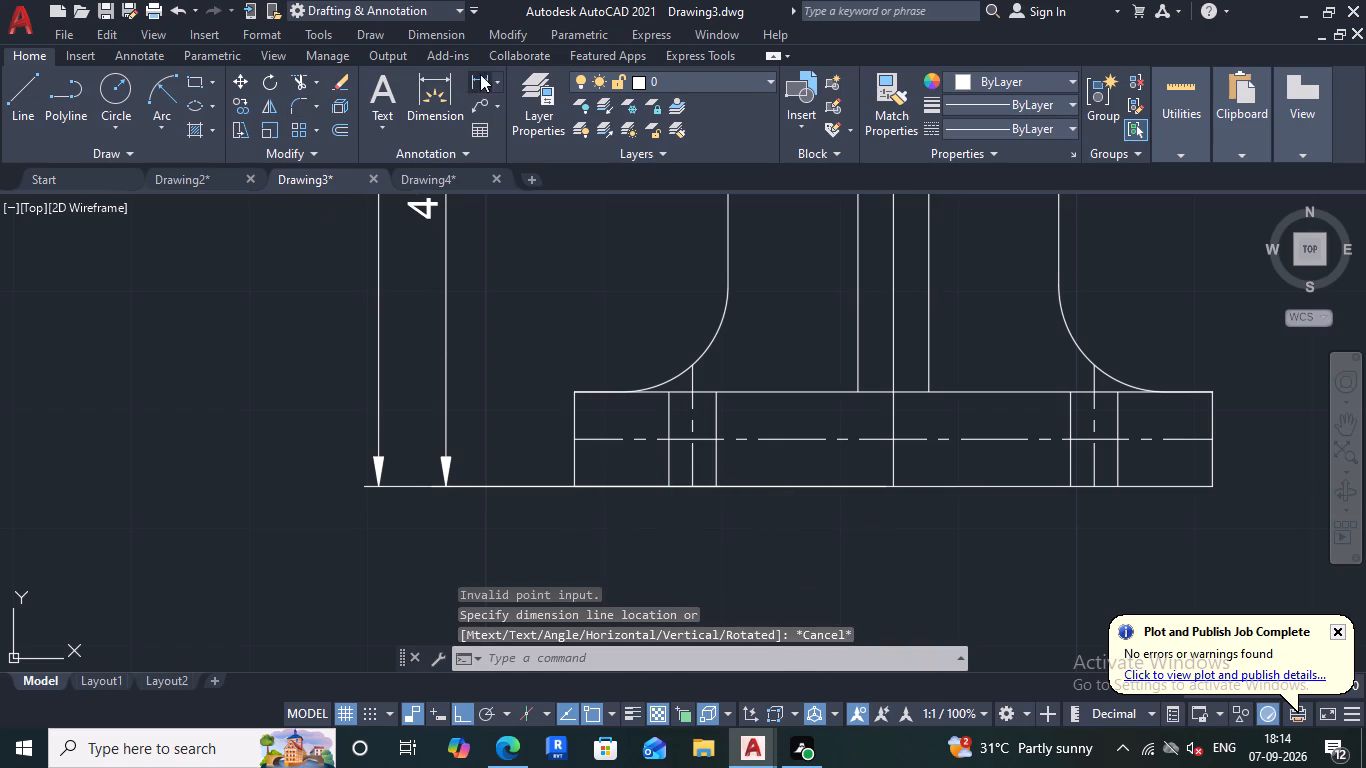
pyautogui.scroll(6, 577, 492)
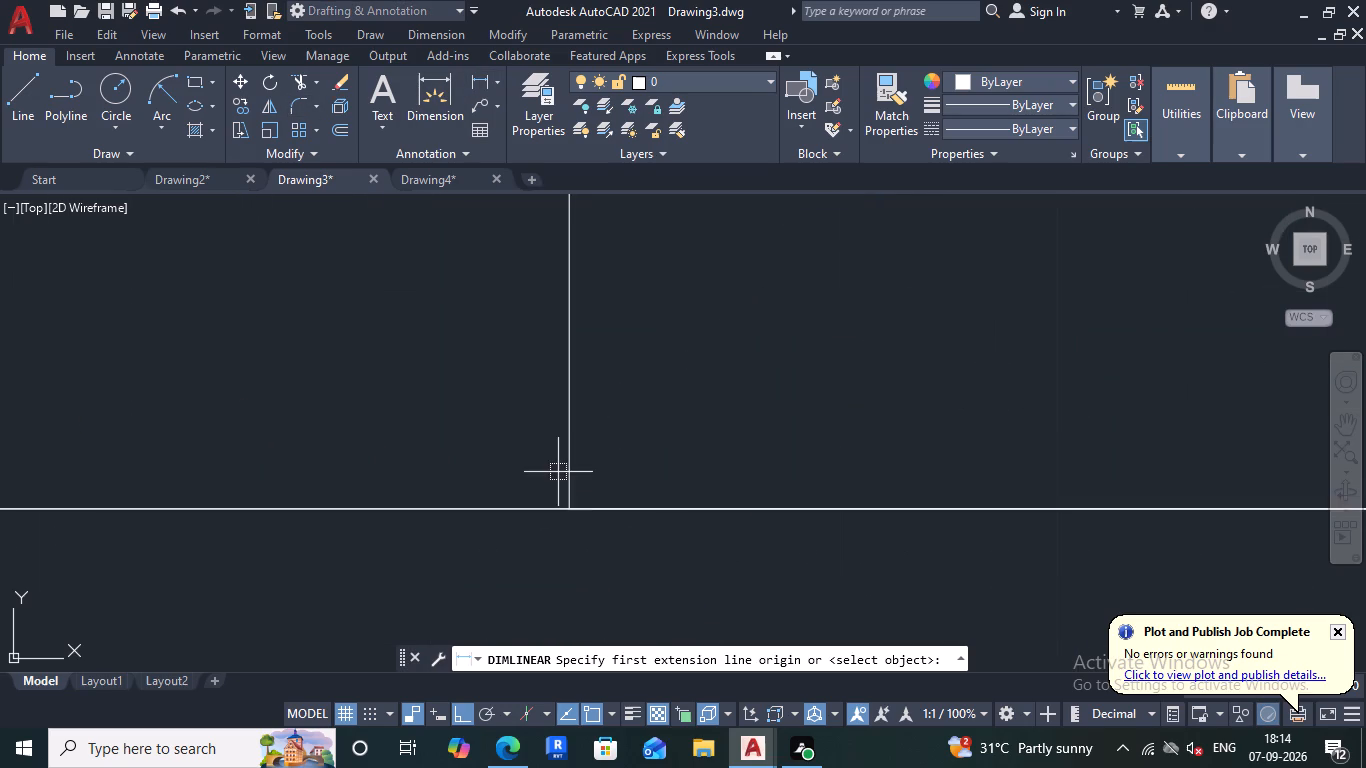
pyautogui.scroll(2, 560, 478)
pyautogui.click(578, 554)
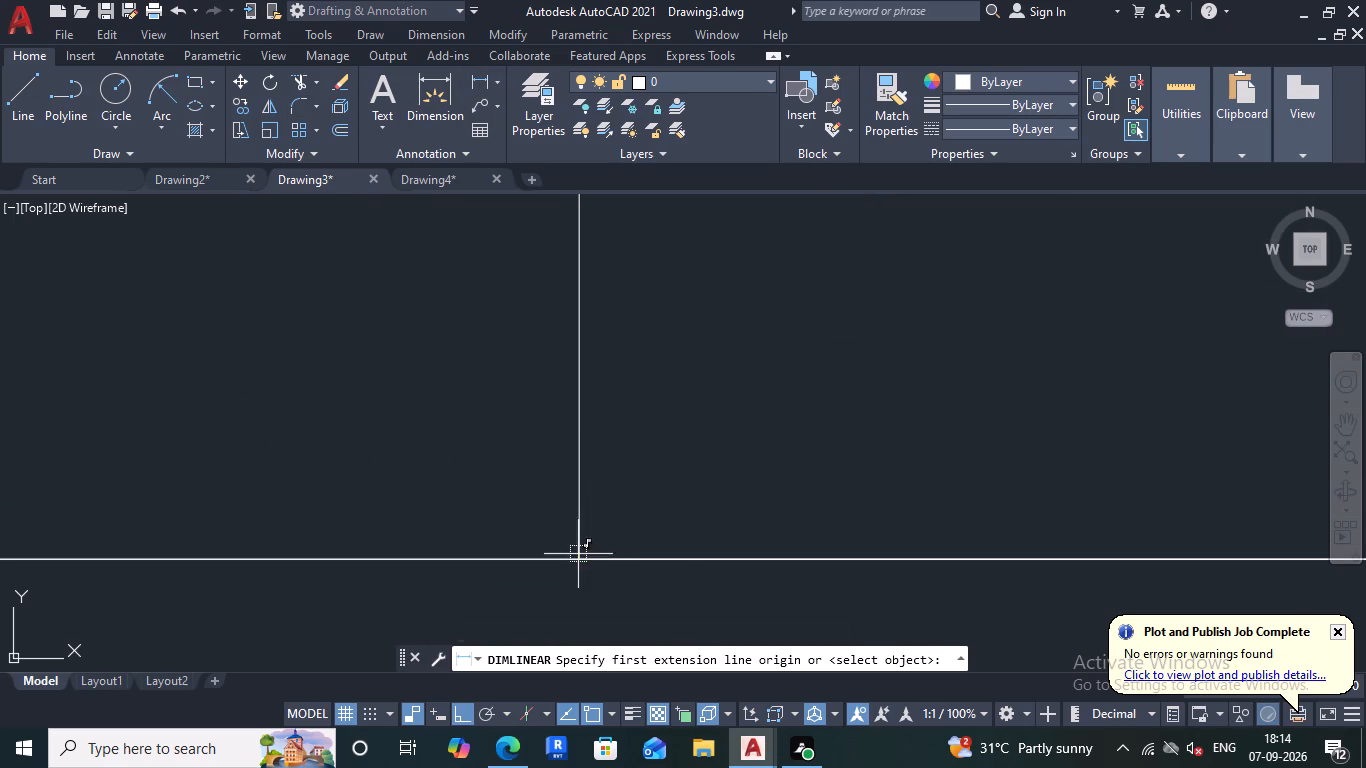
pyautogui.scroll(-1, 821, 516)
pyautogui.scroll(1, 821, 516)
pyautogui.scroll(-1, 821, 516)
pyautogui.scroll(1, 818, 516)
pyautogui.scroll(-3, 796, 513)
pyautogui.scroll(1, 852, 518)
pyautogui.scroll(-5, 870, 518)
pyautogui.scroll(1, 935, 518)
pyautogui.scroll(-1, 951, 519)
pyautogui.moveTo(984, 519); pyautogui.dragTo(135, 486, button='middle')
pyautogui.click(1030, 488)
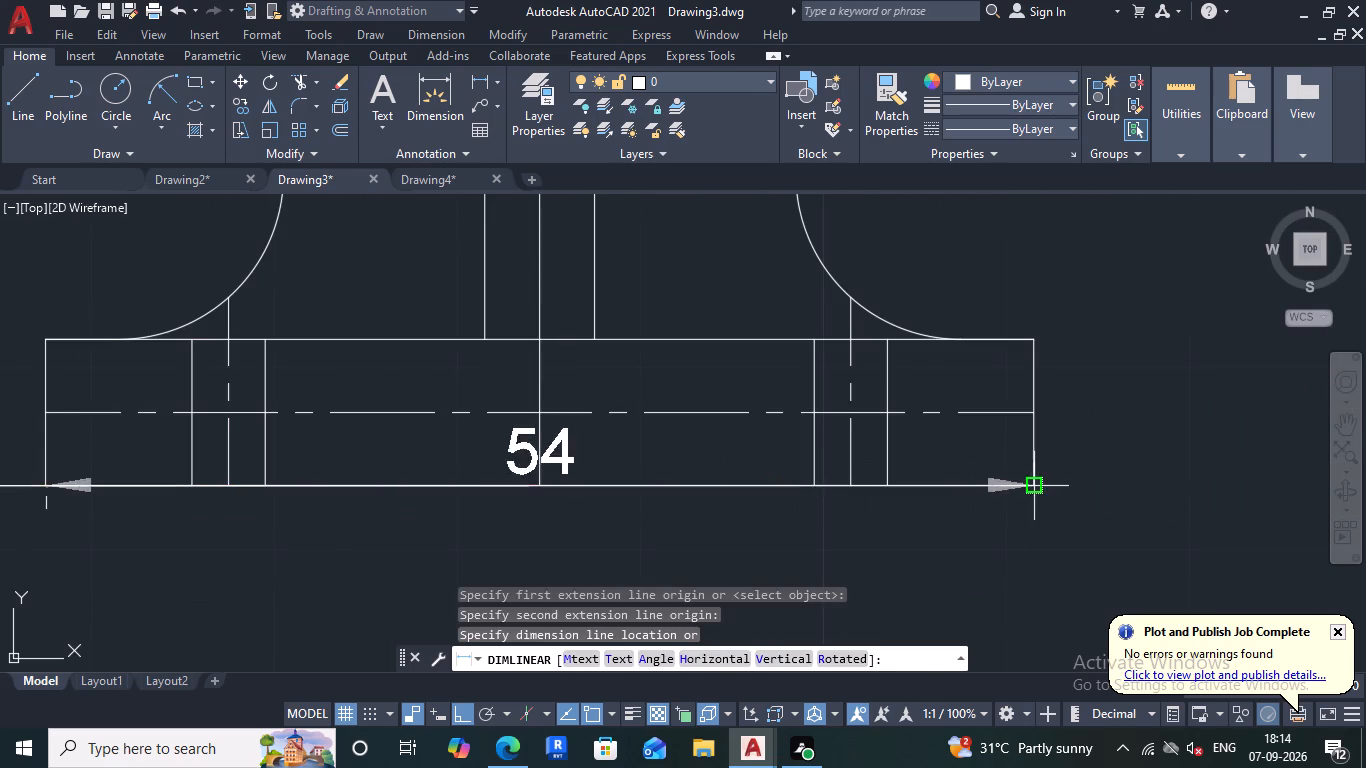
pyautogui.scroll(-4, 901, 555)
pyautogui.click(877, 562)
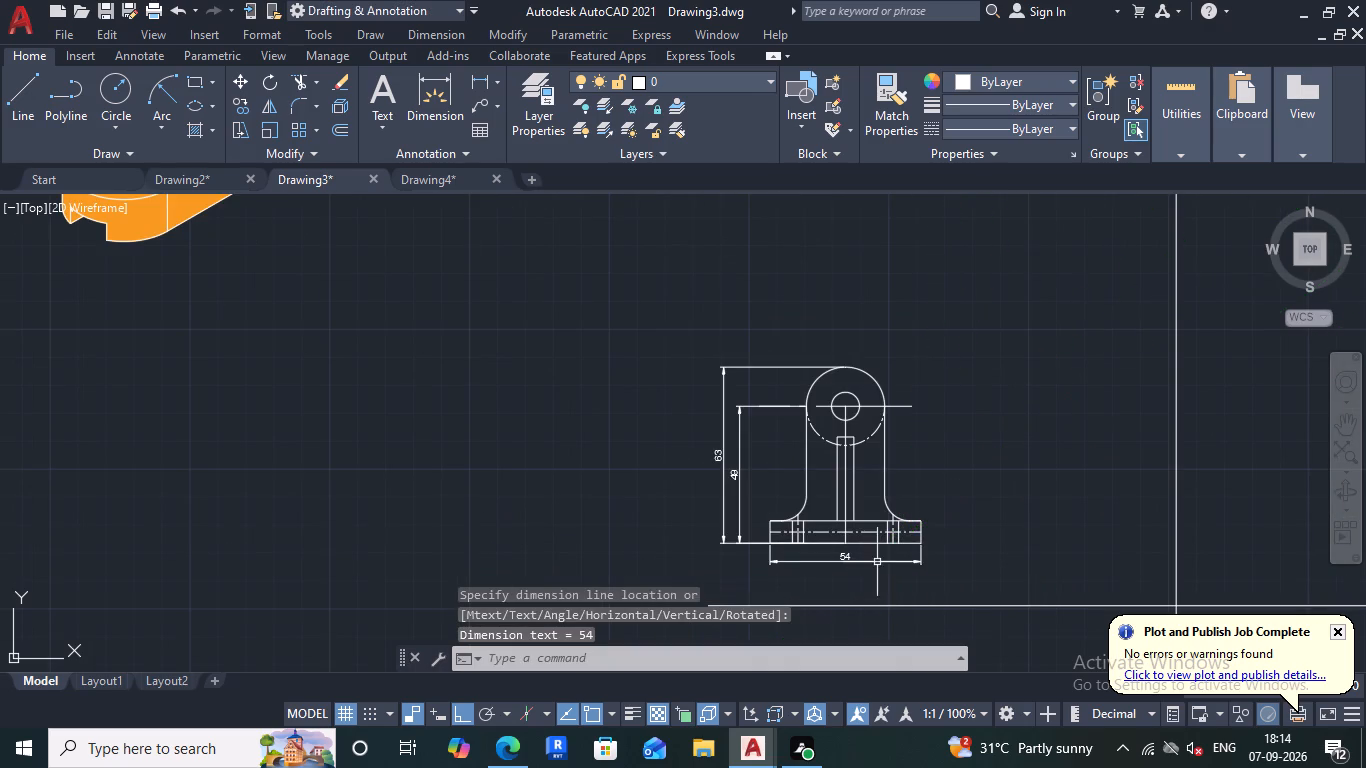
# Add a radius dimension to the left fillet between the upright and the base, placing its text outside the arc.
pyautogui.scroll(2, 881, 524)
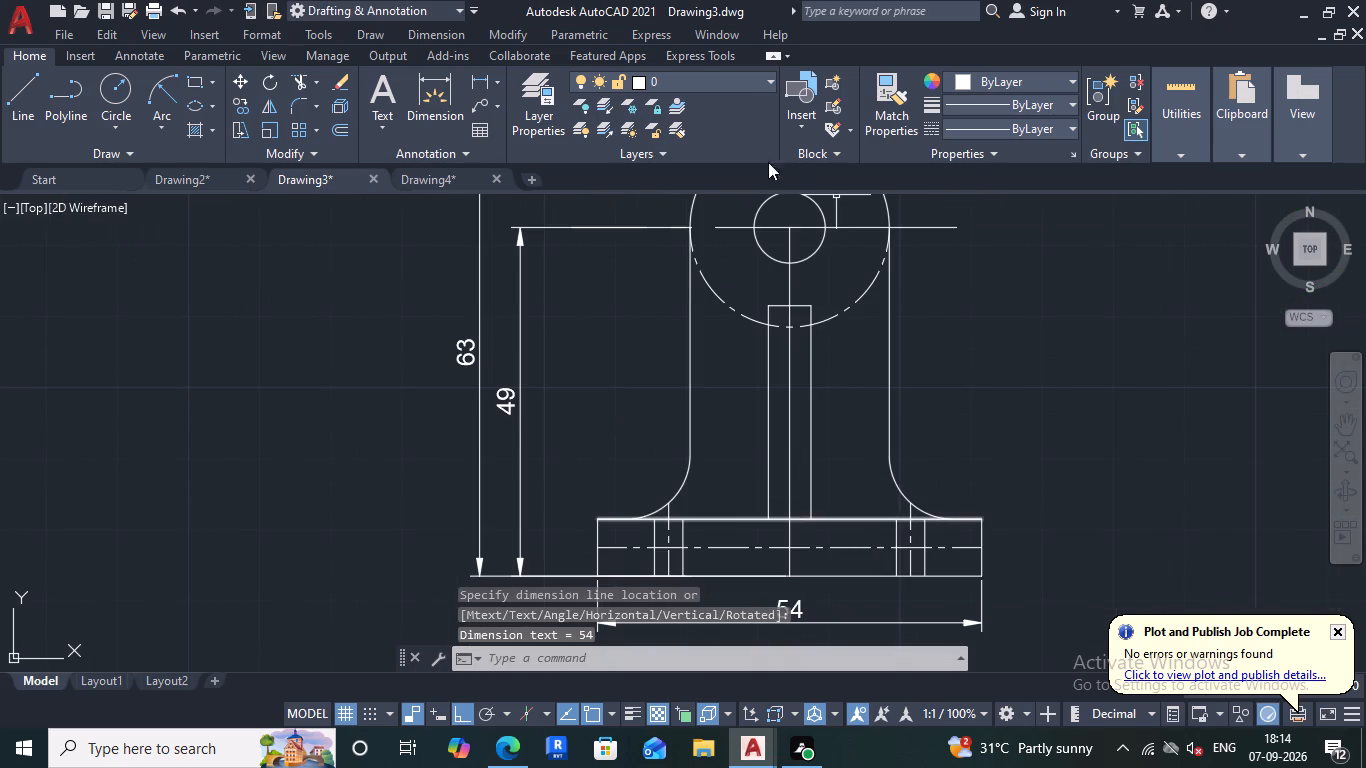
pyautogui.click(499, 82)
pyautogui.click(517, 283)
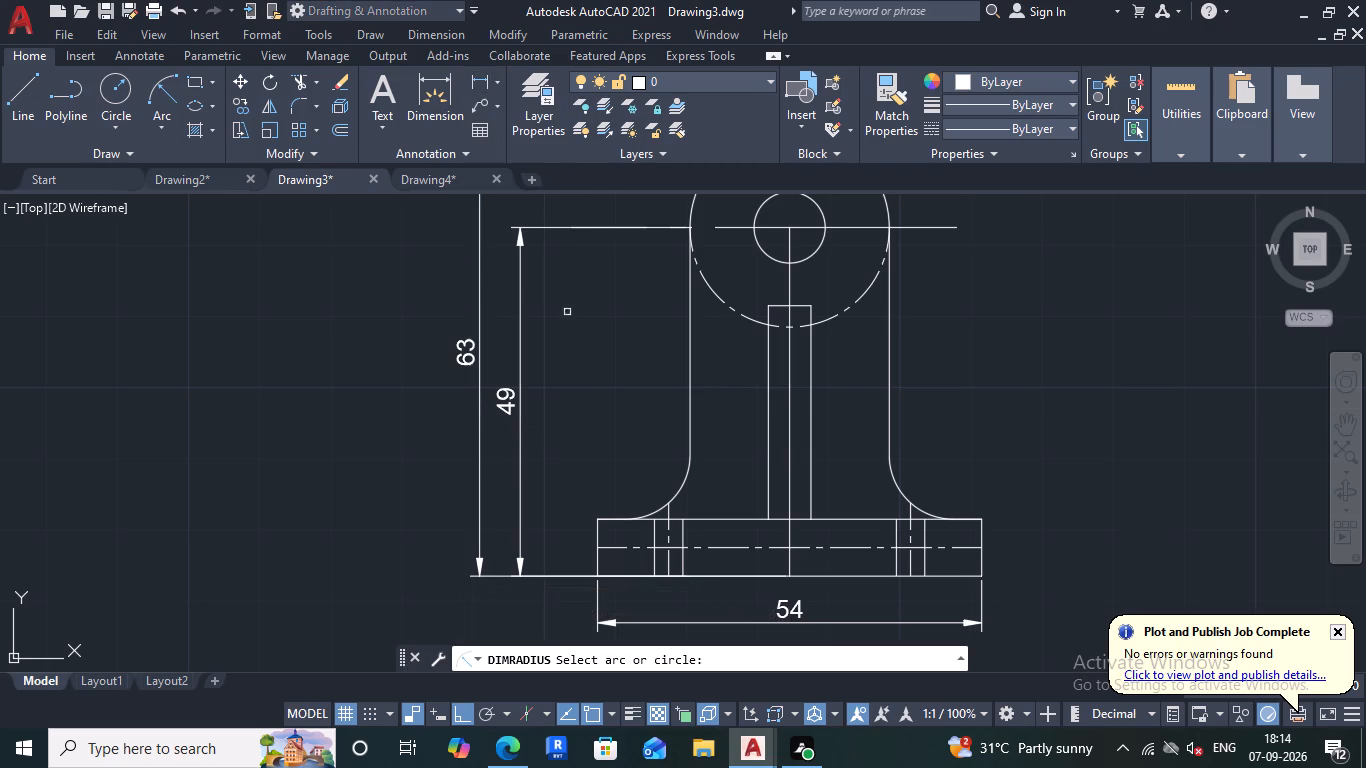
pyautogui.click(678, 494)
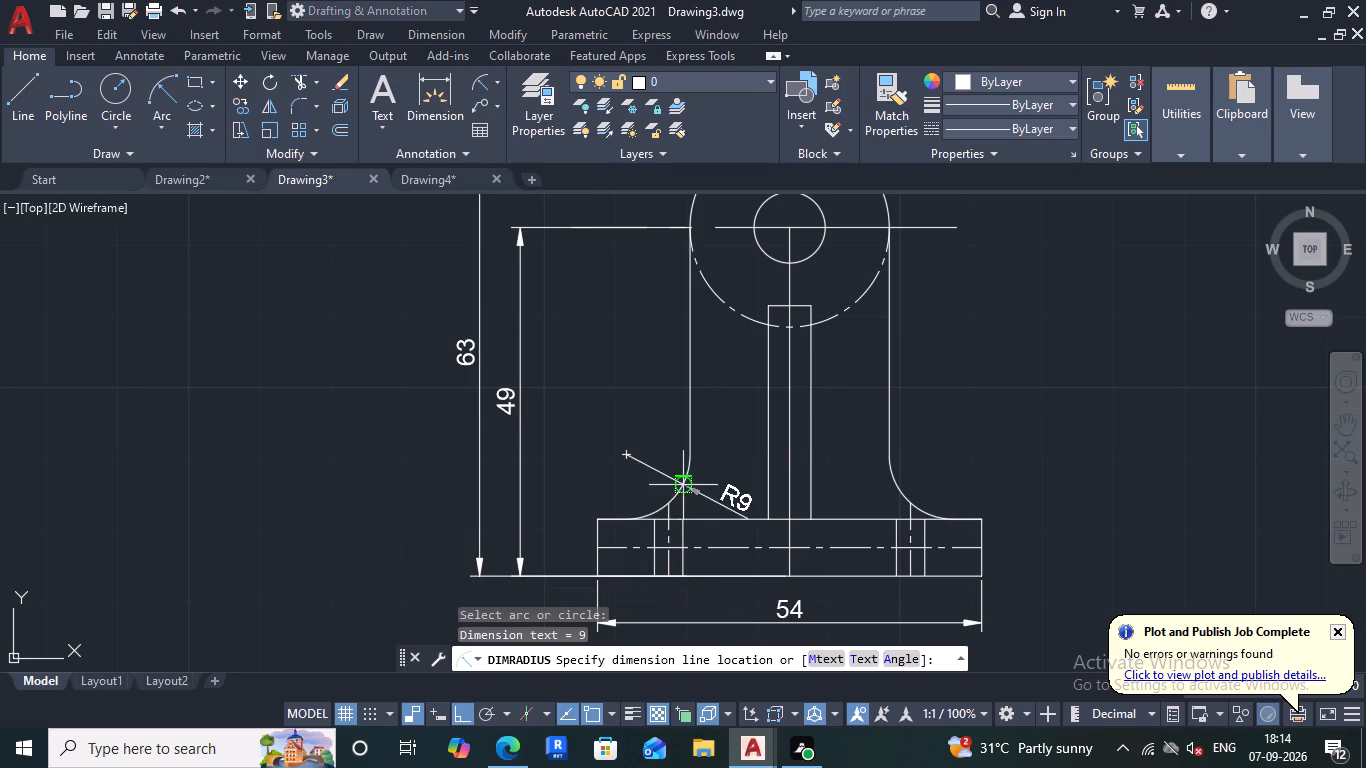
pyautogui.click(659, 480)
# Move the two crossing projection axis lines about 78 units to the left, closer to the bracket's front view.
pyautogui.scroll(-6, 709, 442)
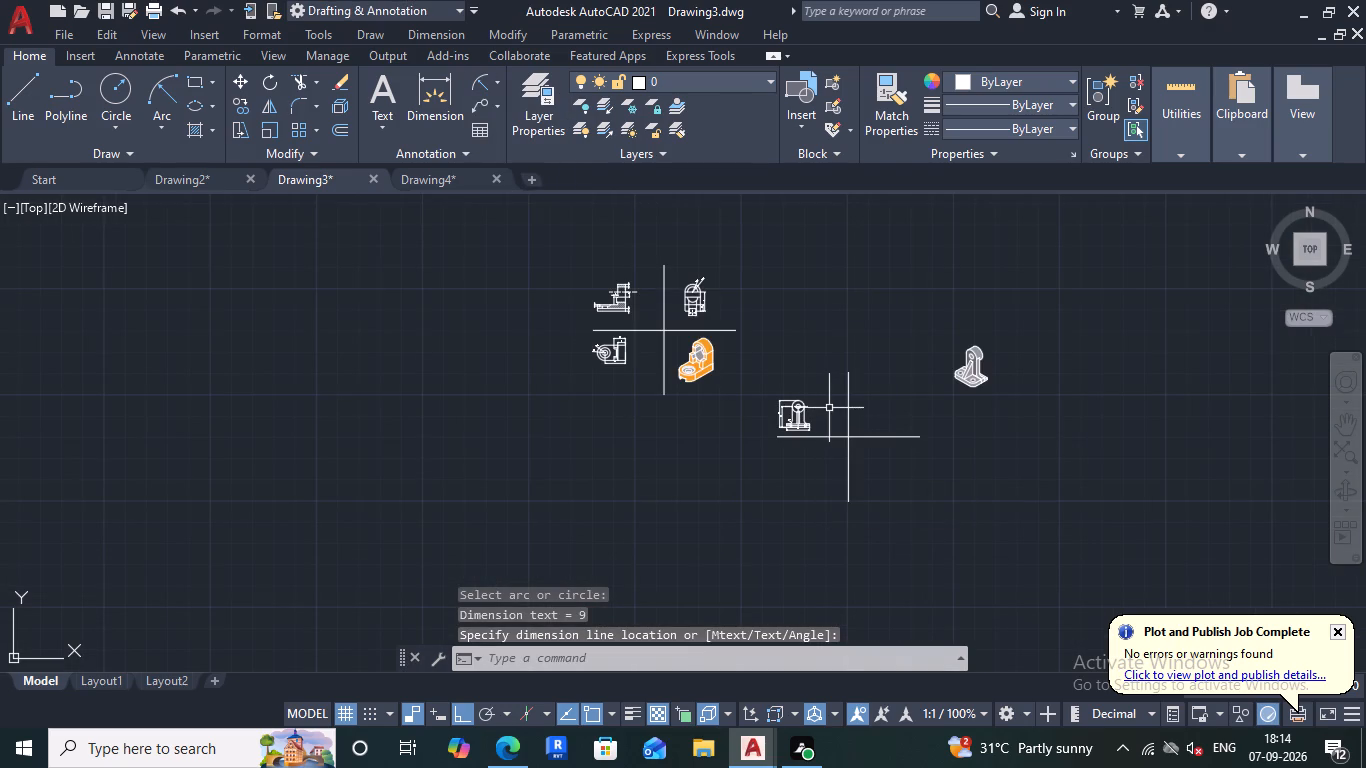
pyautogui.scroll(-1, 829, 428)
pyautogui.scroll(5, 802, 441)
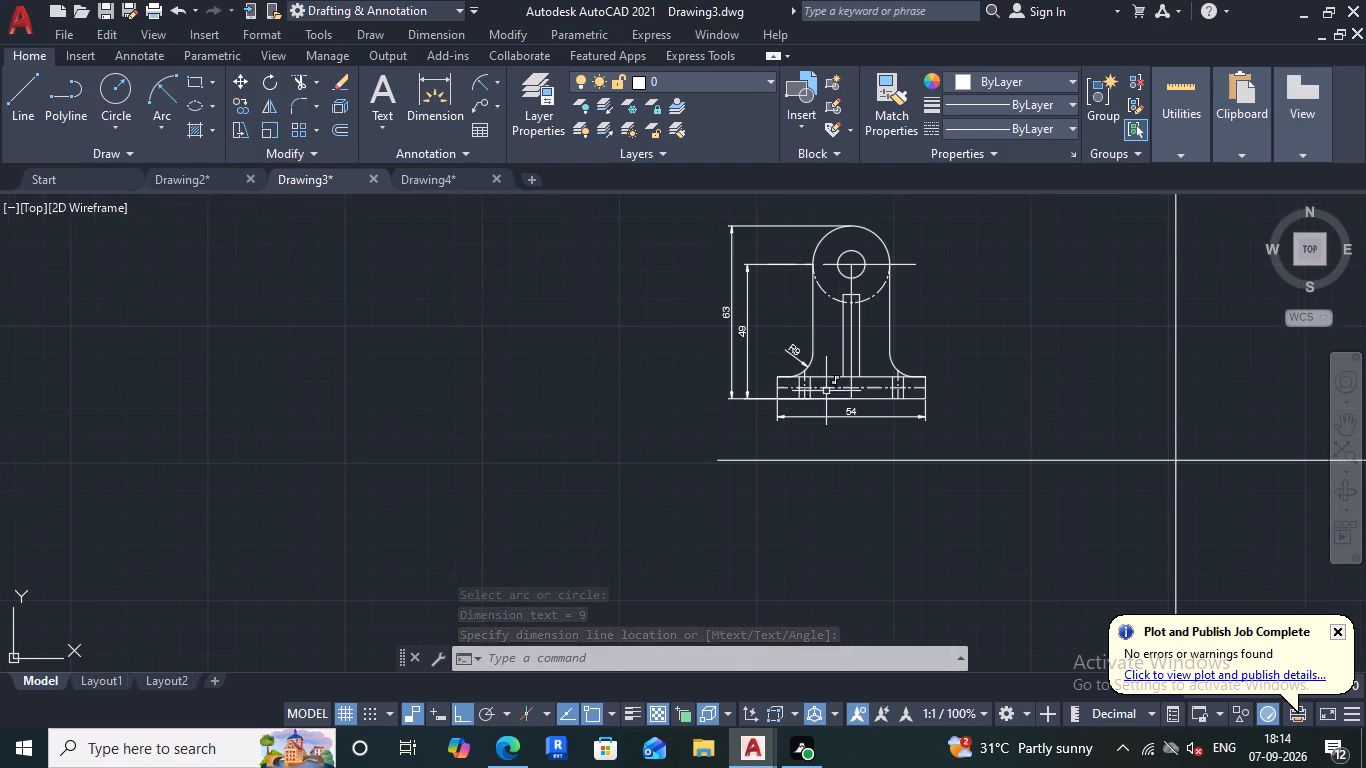
pyautogui.click(1198, 522)
pyautogui.click(1158, 438)
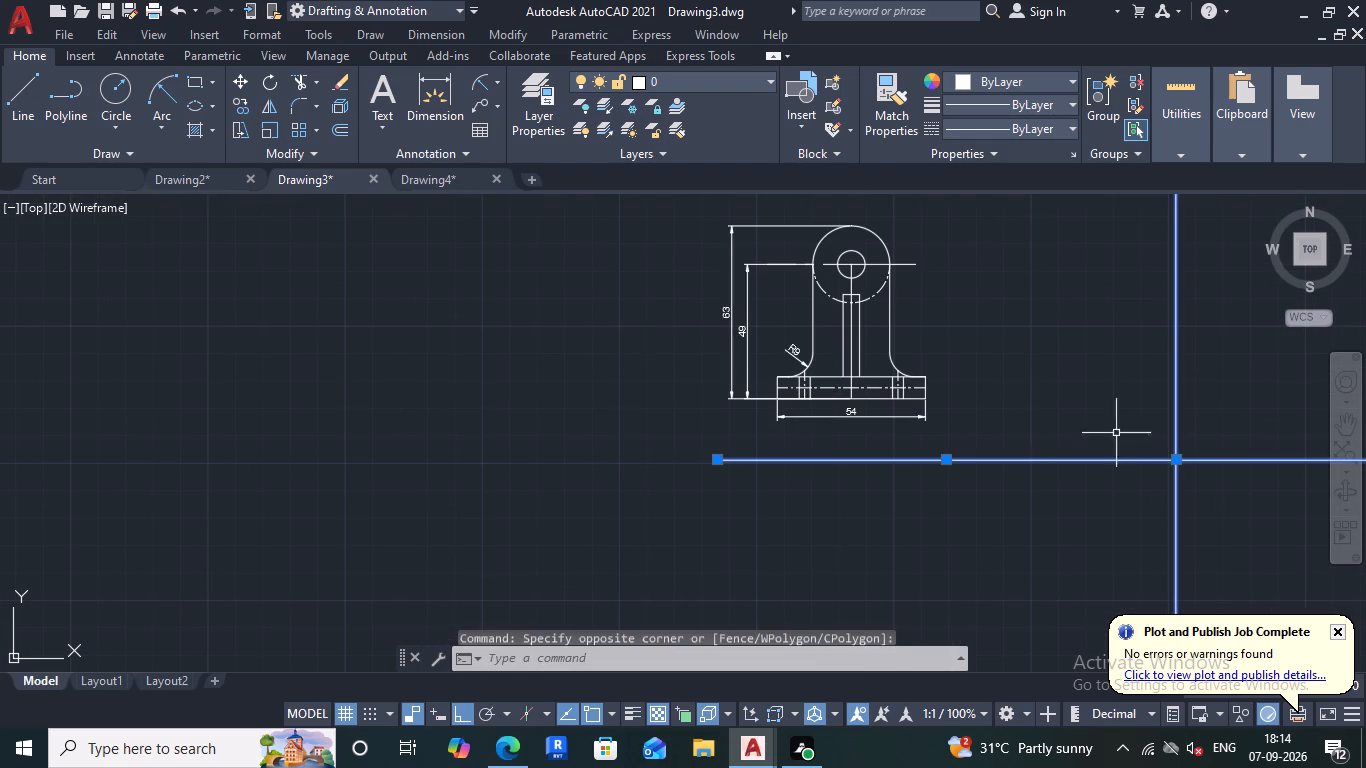
pyautogui.click(240, 85)
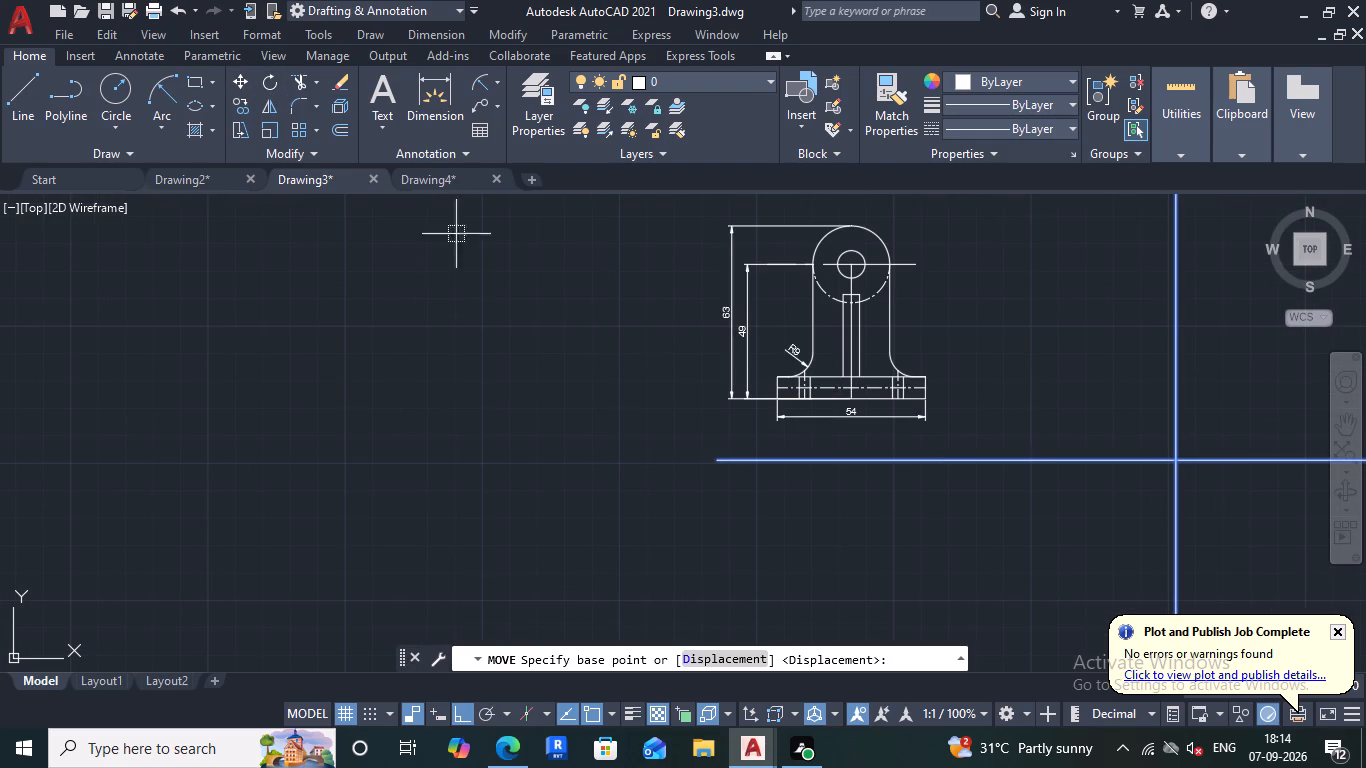
pyautogui.click(1186, 461)
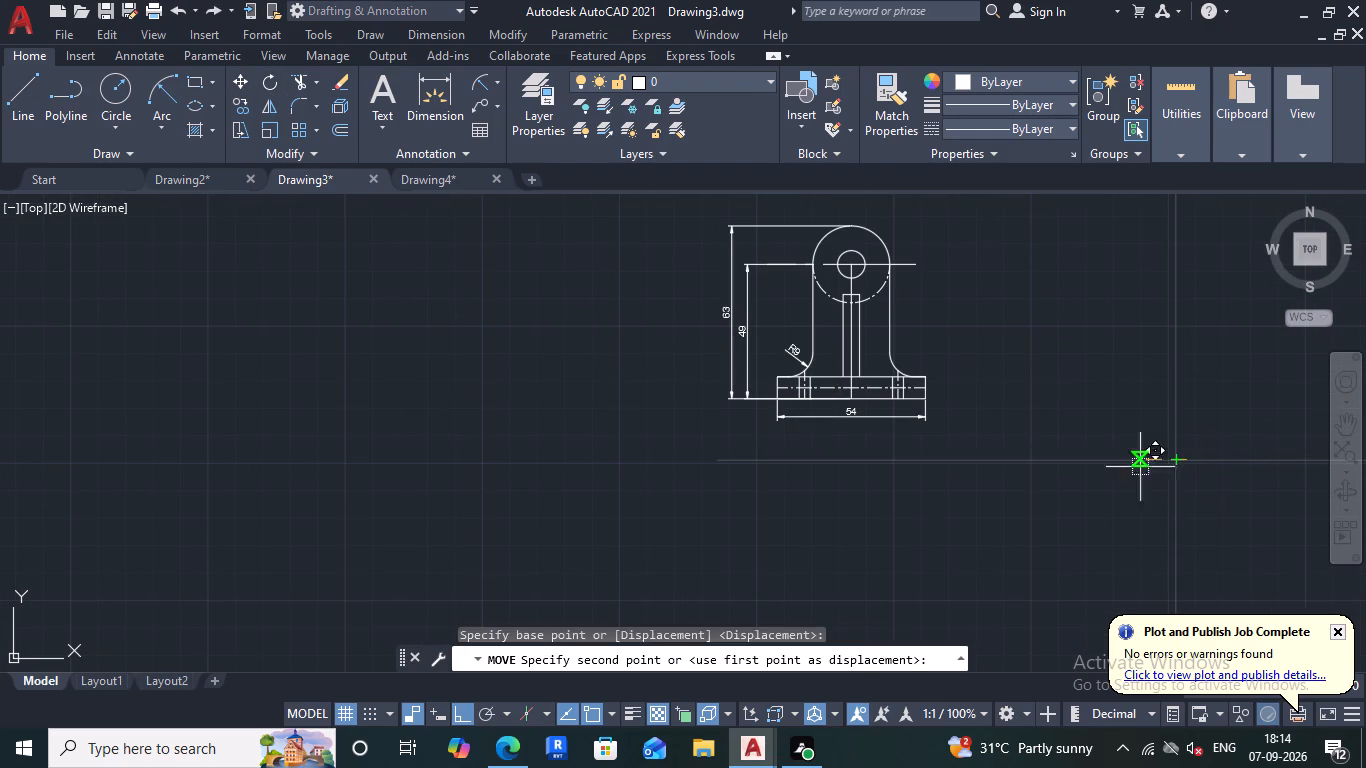
pyautogui.click(973, 447)
# Move the two crossing axis lines a short distance back to the right, widening the gap beside the front view.
pyautogui.scroll(-3, 1036, 447)
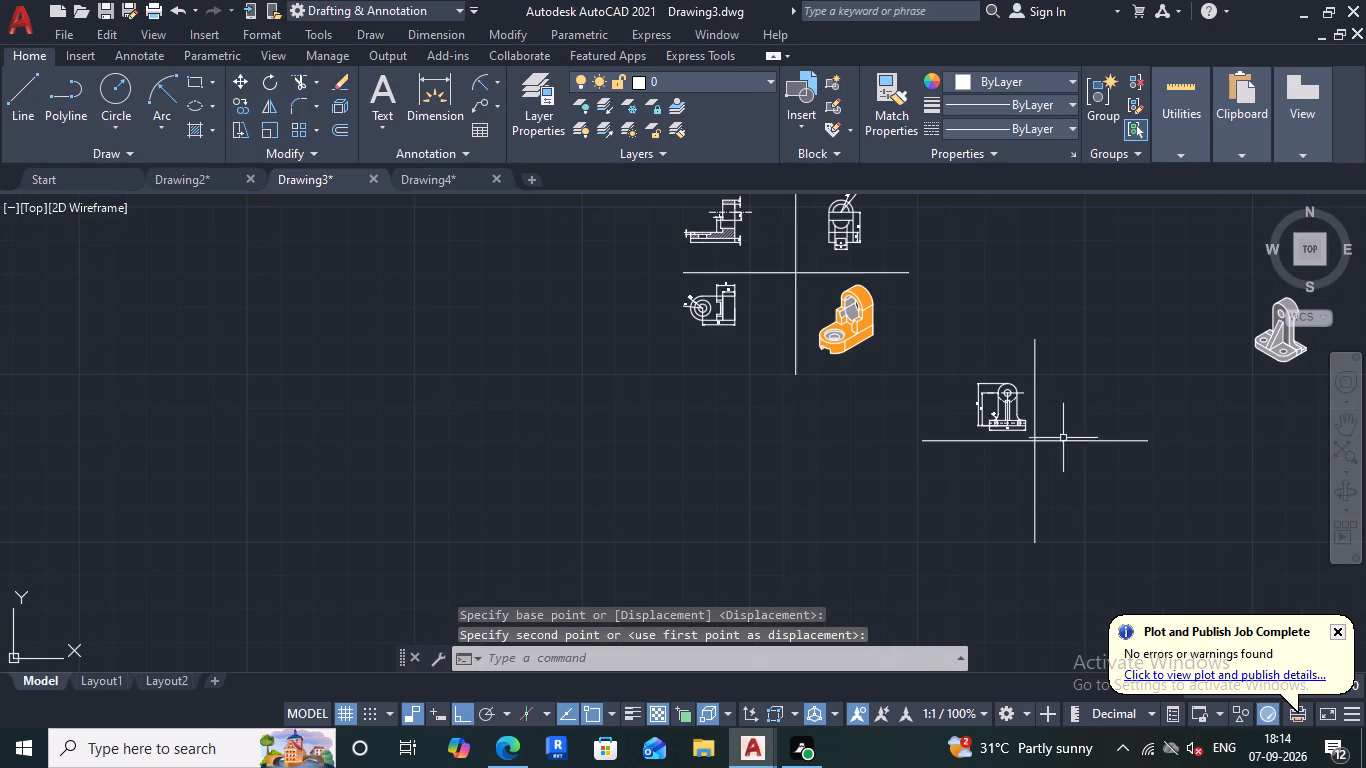
pyautogui.moveTo(1068, 466); pyautogui.dragTo(1057, 459)
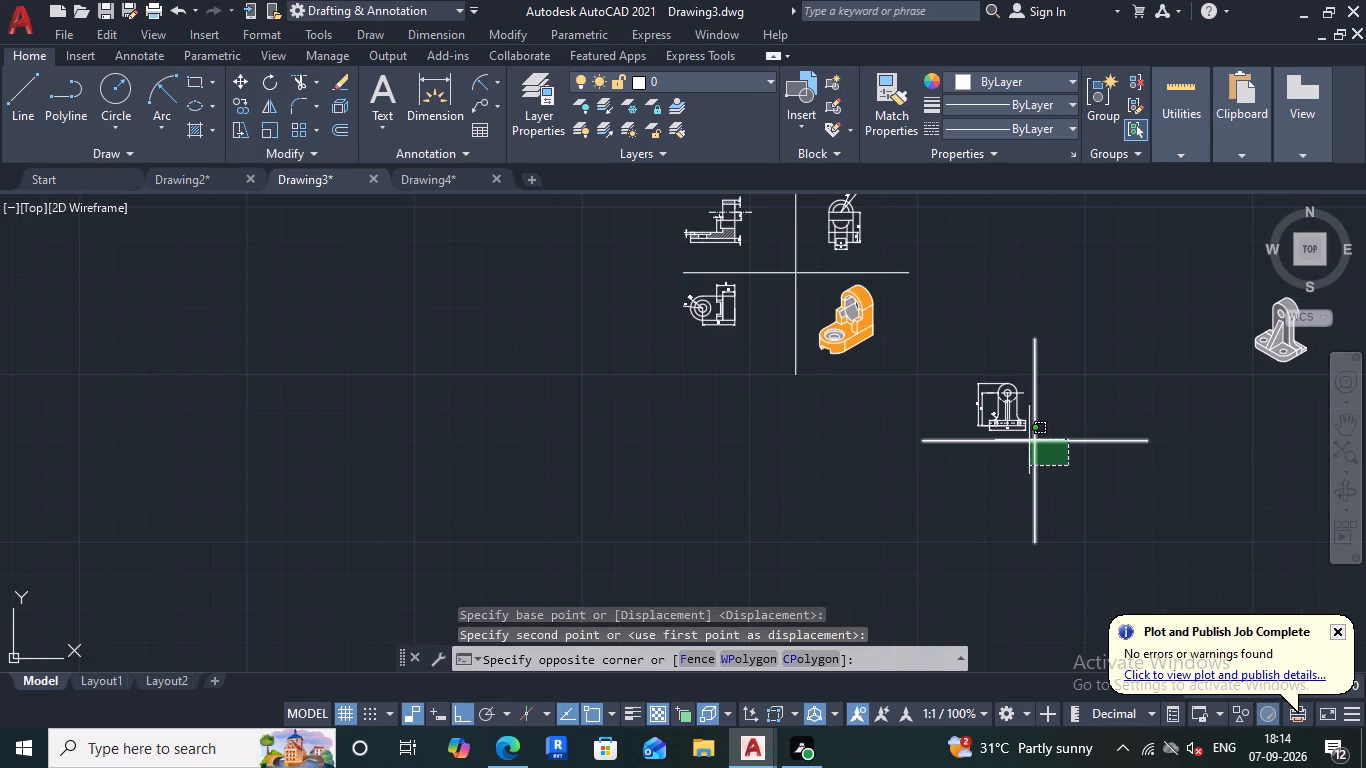
pyautogui.click(1029, 440)
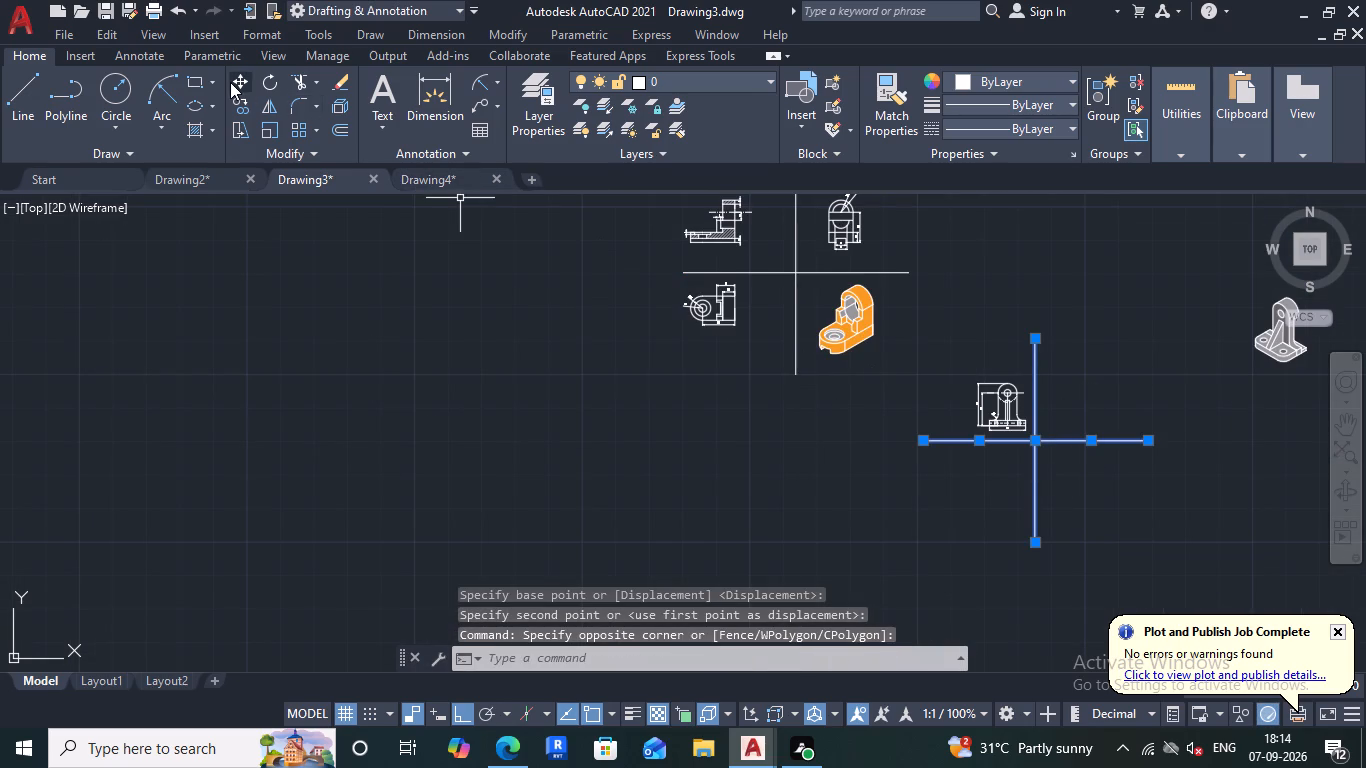
pyautogui.click(235, 82)
pyautogui.click(1037, 445)
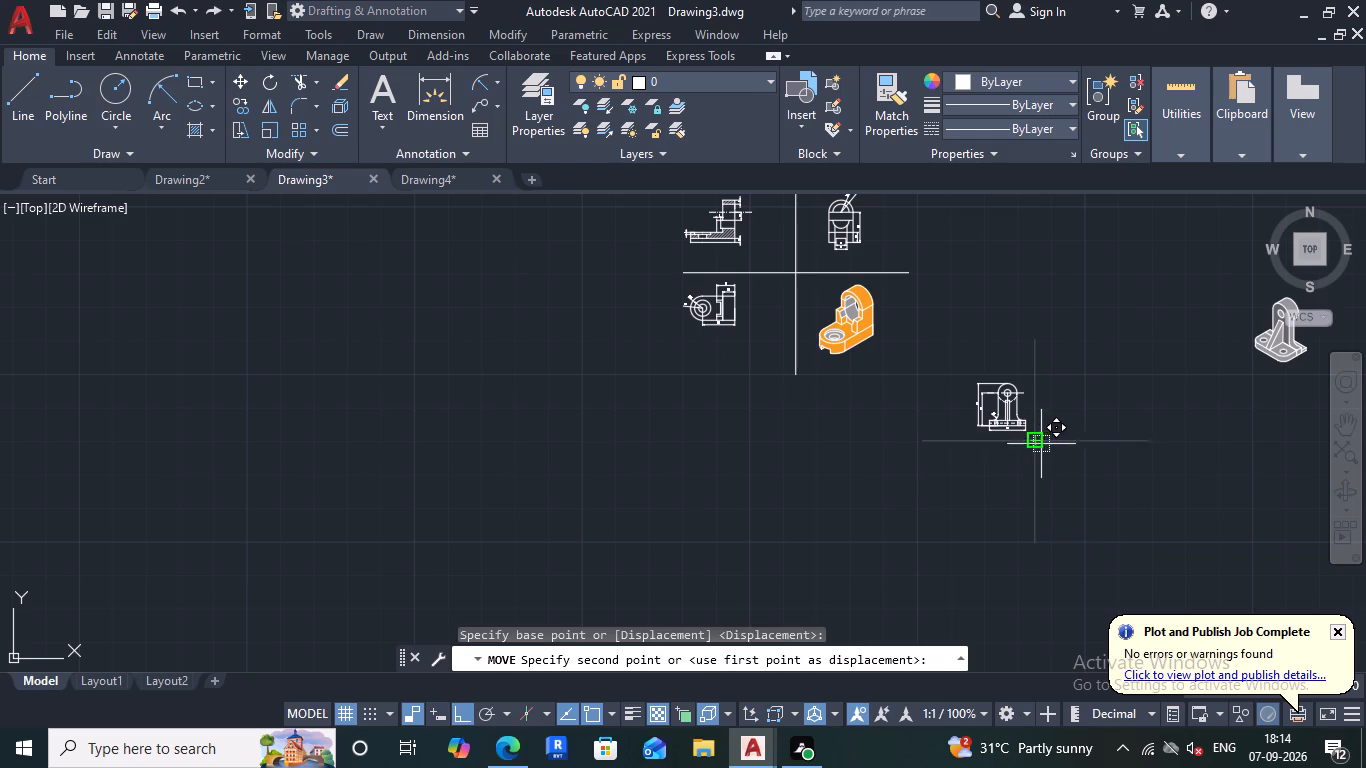
pyautogui.click(1051, 444)
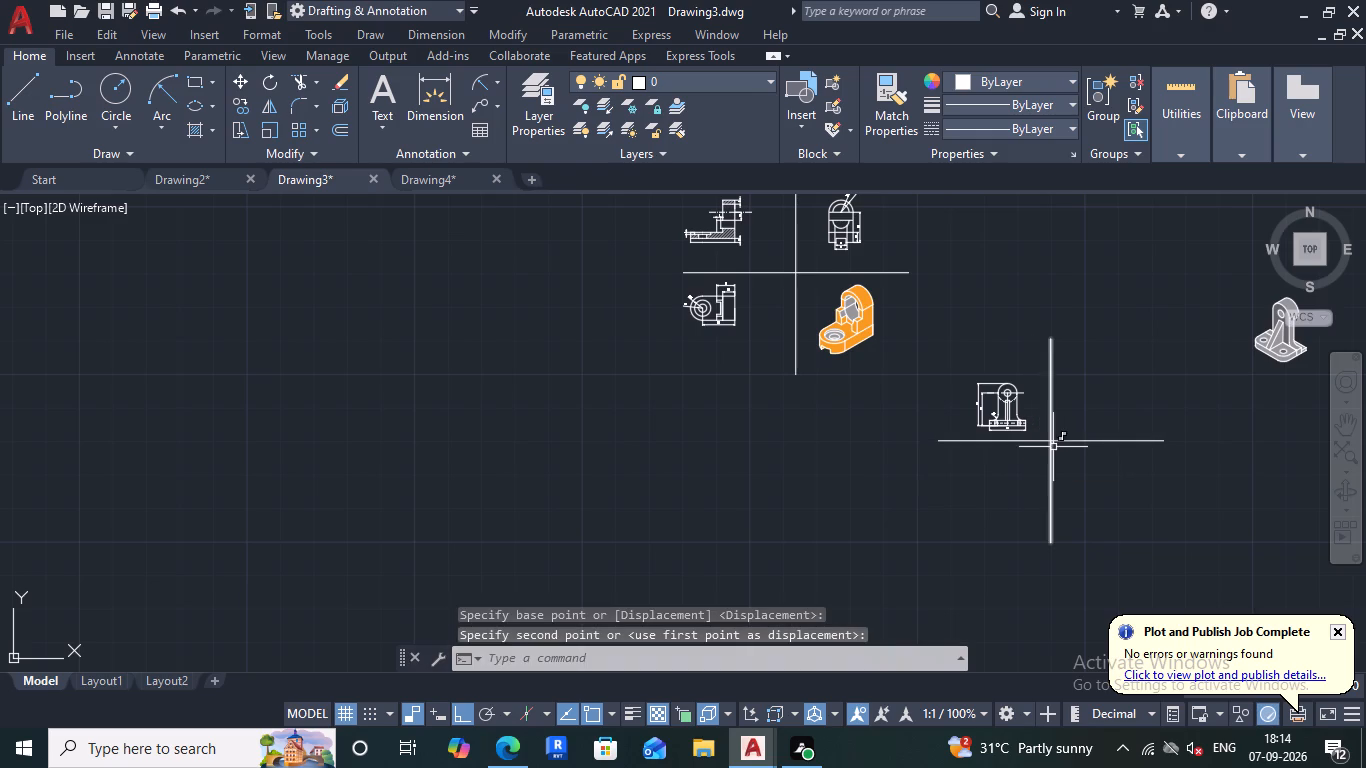
pyautogui.press('Escape')
# Draw a vertical projection line from the base's lower-right corner straight down, well past the horizontal axis line.
pyautogui.scroll(2, 924, 404)
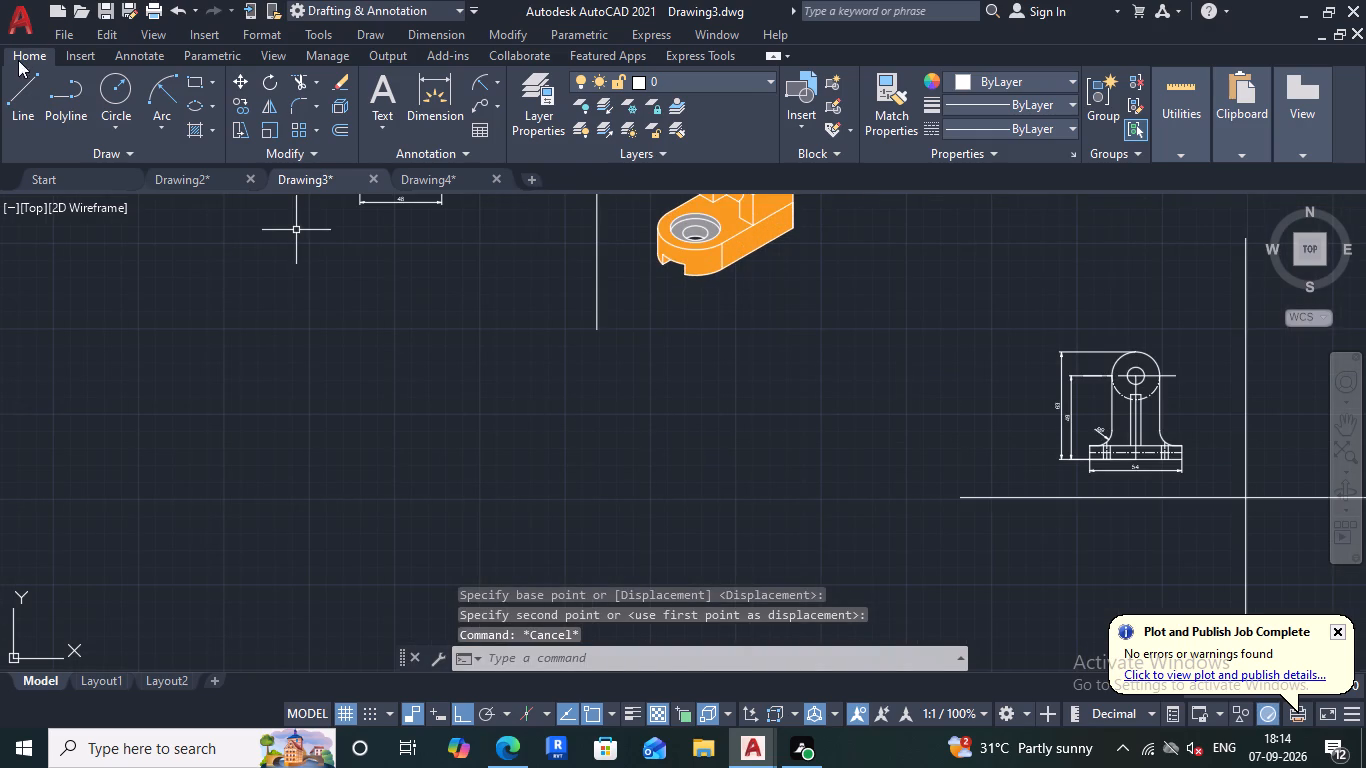
pyautogui.click(25, 94)
pyautogui.scroll(-2, 1072, 434)
pyautogui.scroll(3, 1190, 464)
pyautogui.scroll(2, 950, 433)
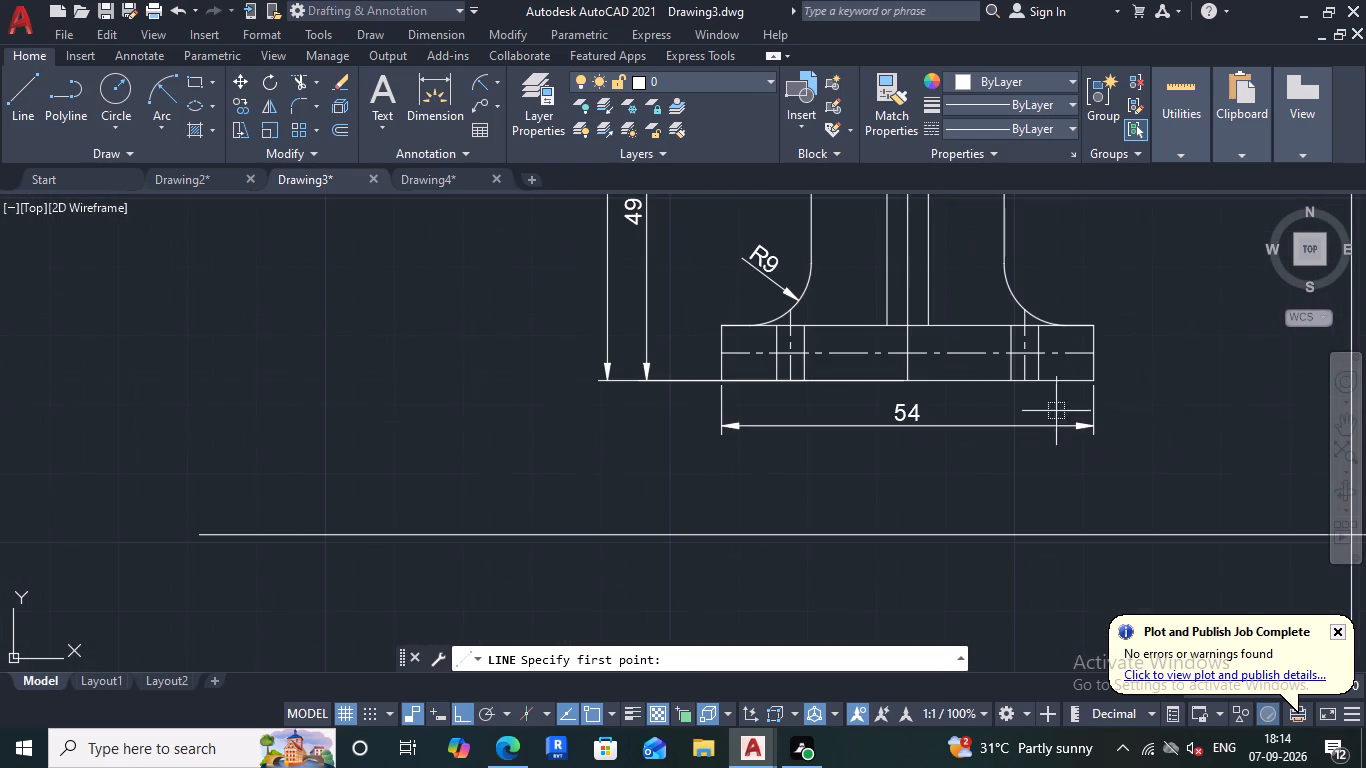
pyautogui.click(1095, 380)
pyautogui.scroll(-3, 1119, 559)
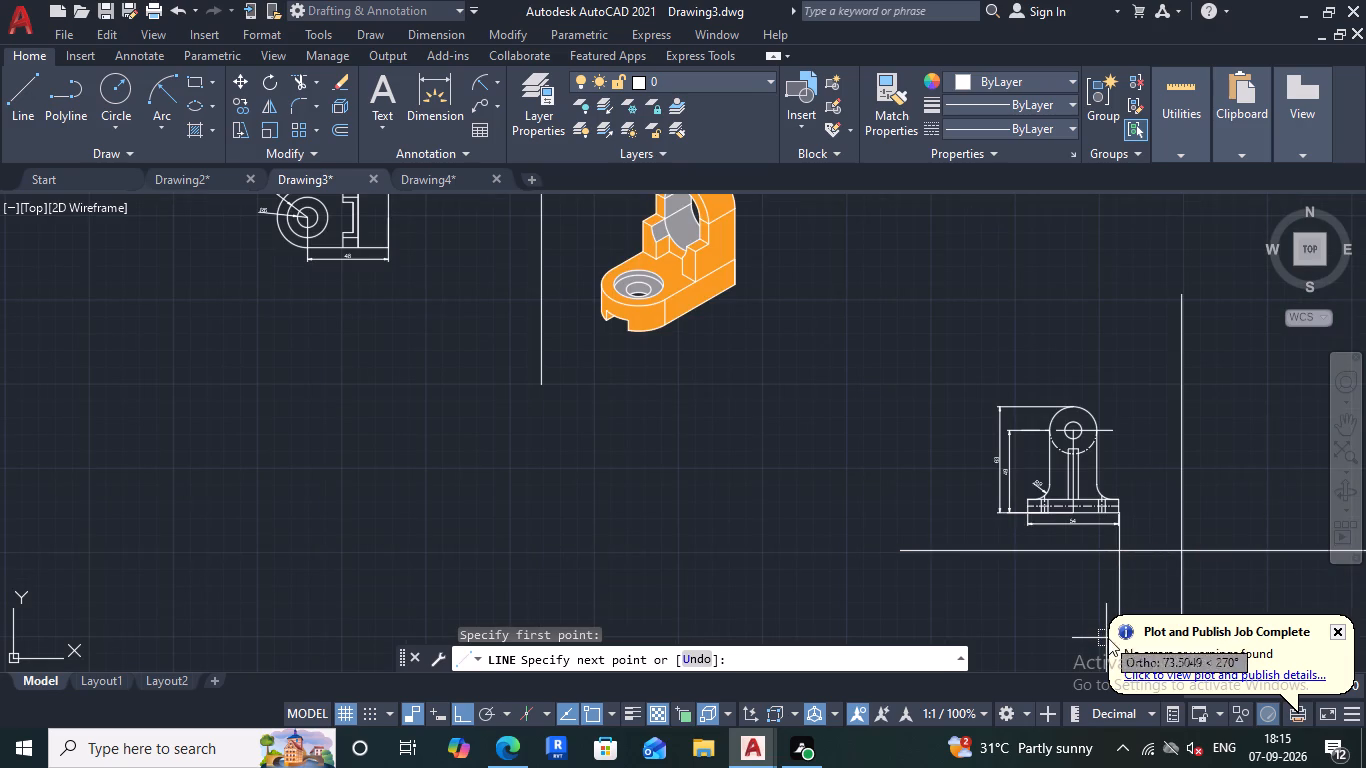
pyautogui.moveTo(1109, 620); pyautogui.dragTo(979, 391, button='middle')
pyautogui.click(1019, 544)
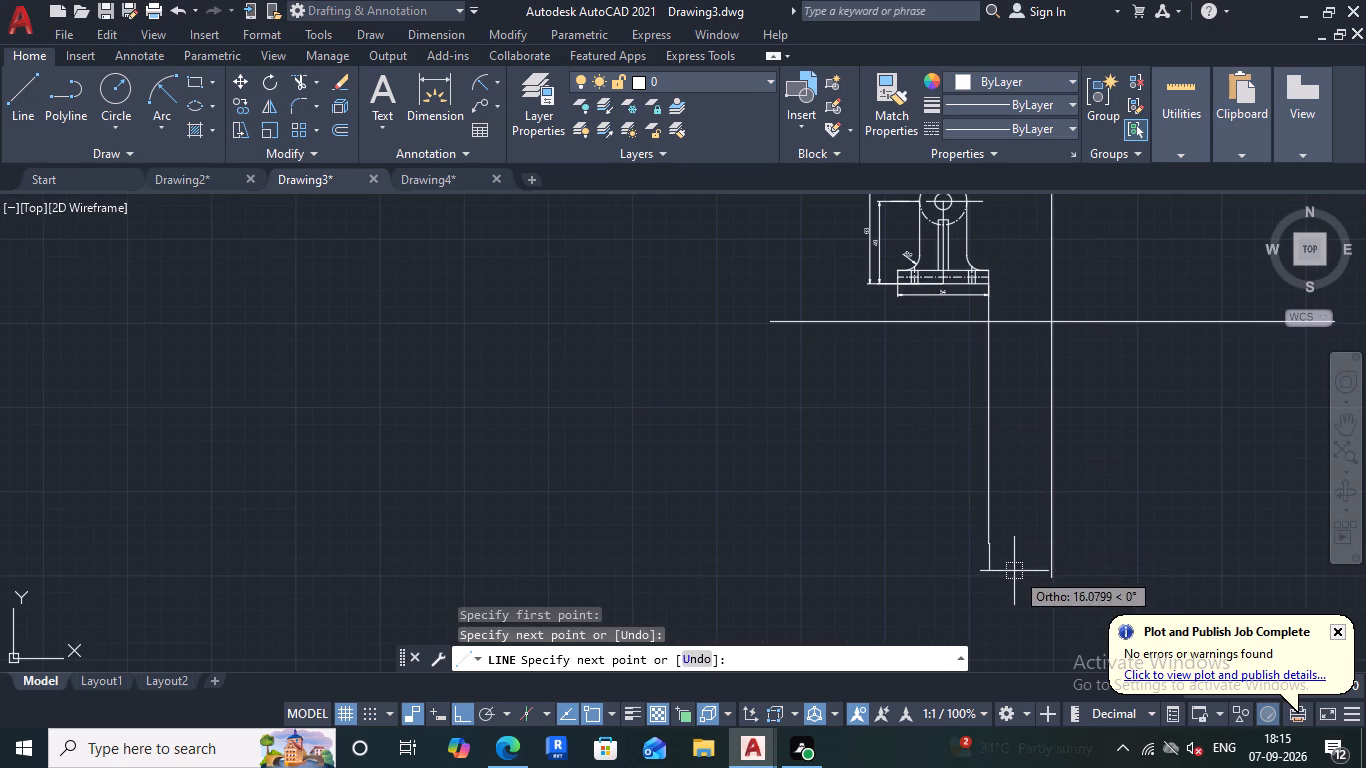
pyautogui.press('Escape')
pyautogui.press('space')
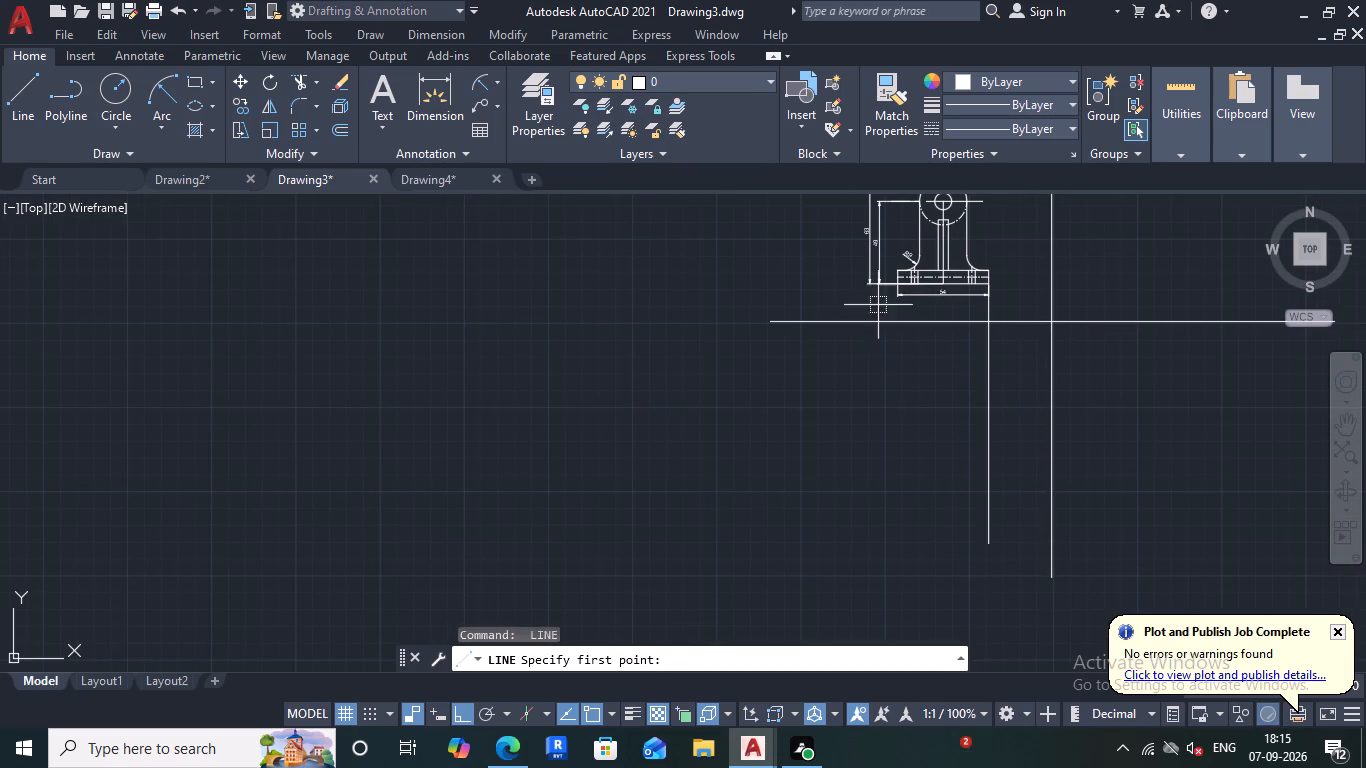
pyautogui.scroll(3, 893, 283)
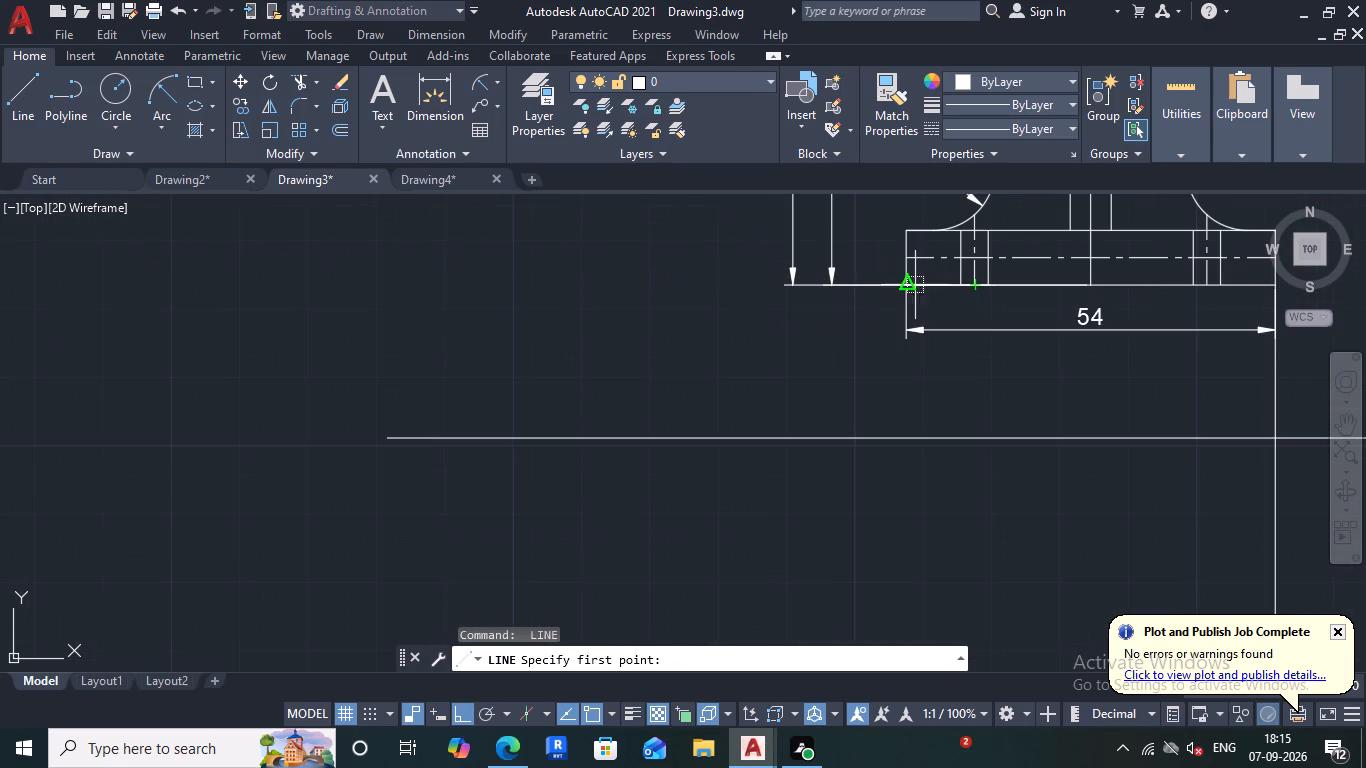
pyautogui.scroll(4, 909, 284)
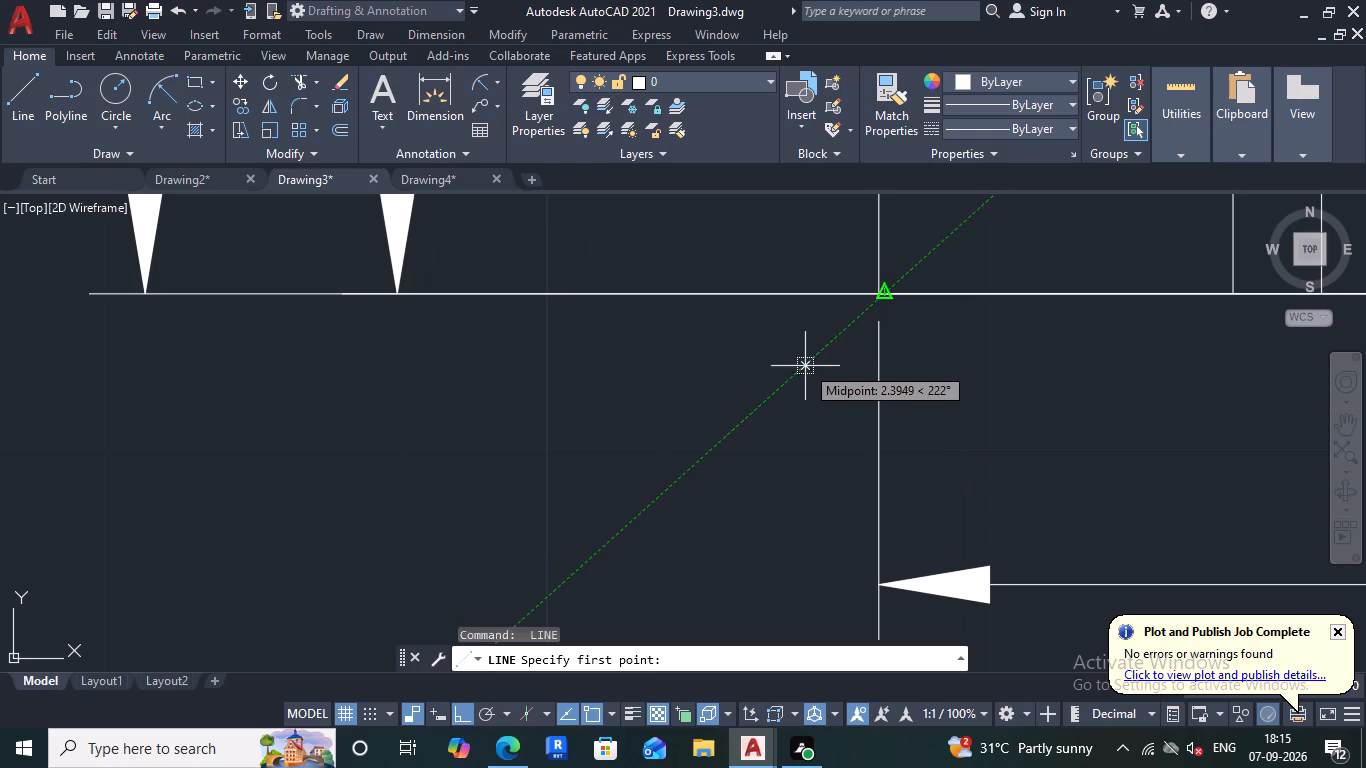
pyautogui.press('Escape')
# Erase the two vertical height dimensions on the left side of the bracket's front view.
pyautogui.moveTo(790, 353); pyautogui.dragTo(774, 313)
pyautogui.click(734, 270)
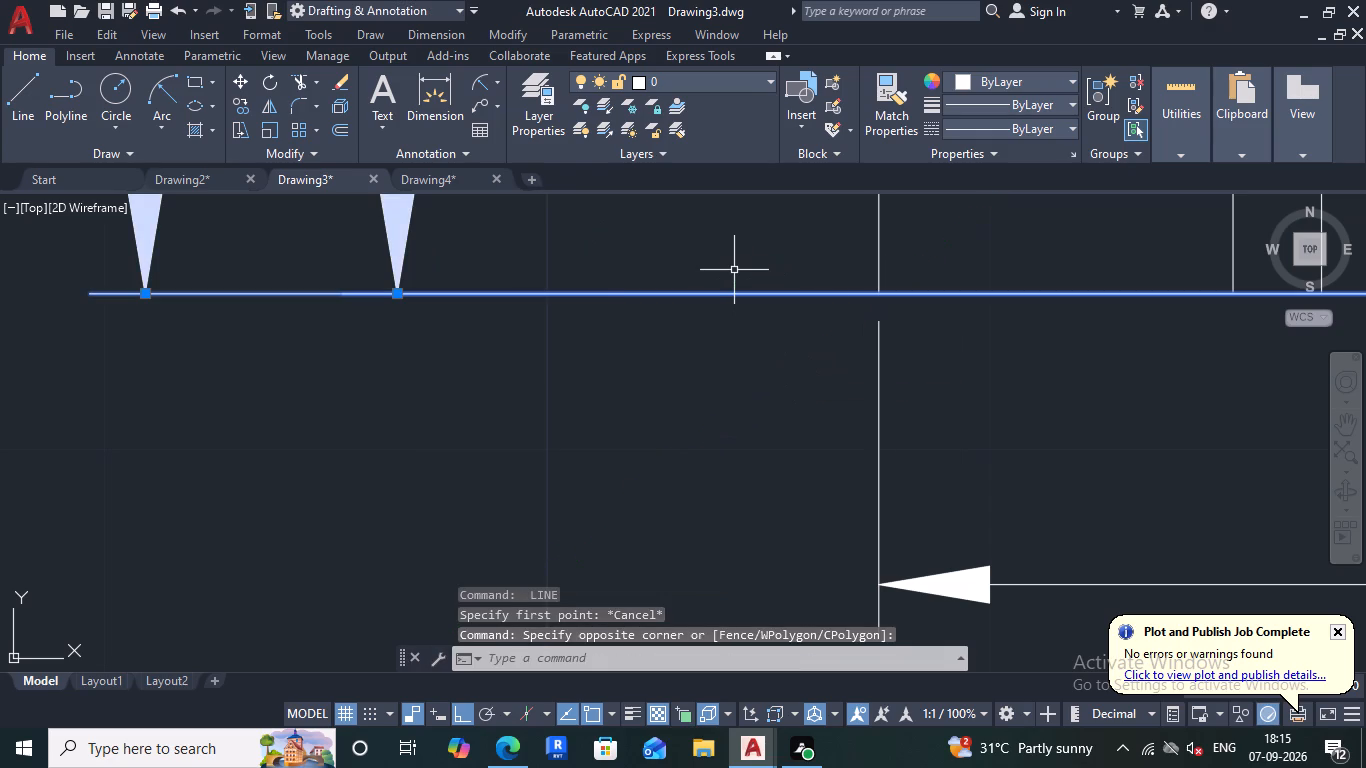
pyautogui.press('Delete')
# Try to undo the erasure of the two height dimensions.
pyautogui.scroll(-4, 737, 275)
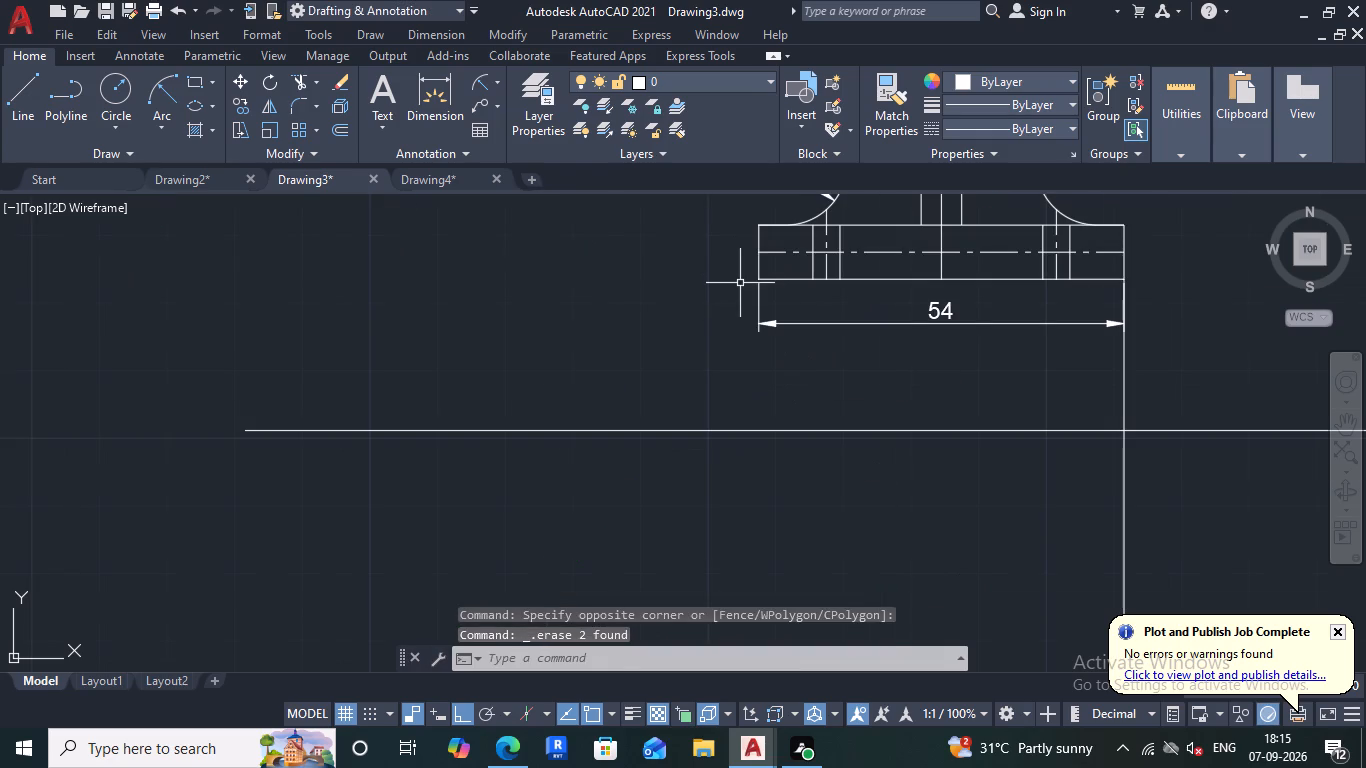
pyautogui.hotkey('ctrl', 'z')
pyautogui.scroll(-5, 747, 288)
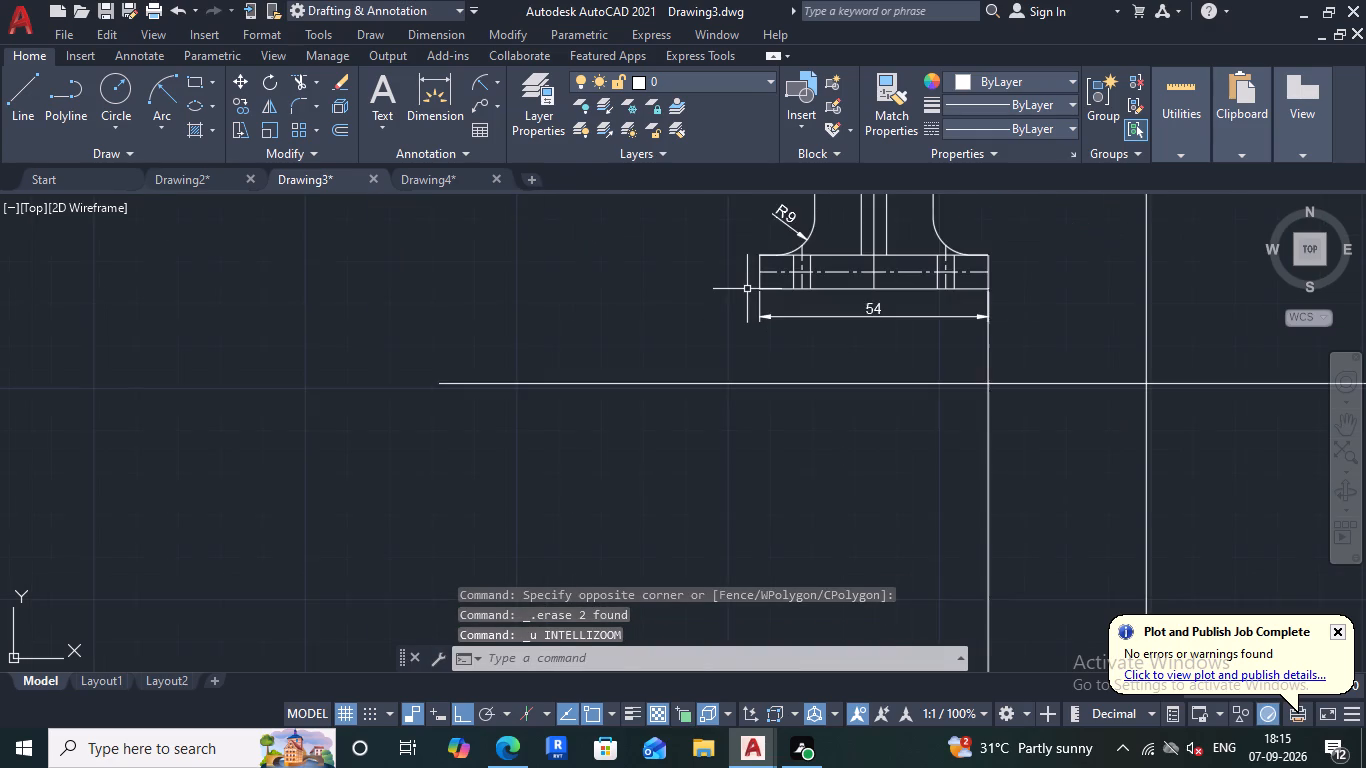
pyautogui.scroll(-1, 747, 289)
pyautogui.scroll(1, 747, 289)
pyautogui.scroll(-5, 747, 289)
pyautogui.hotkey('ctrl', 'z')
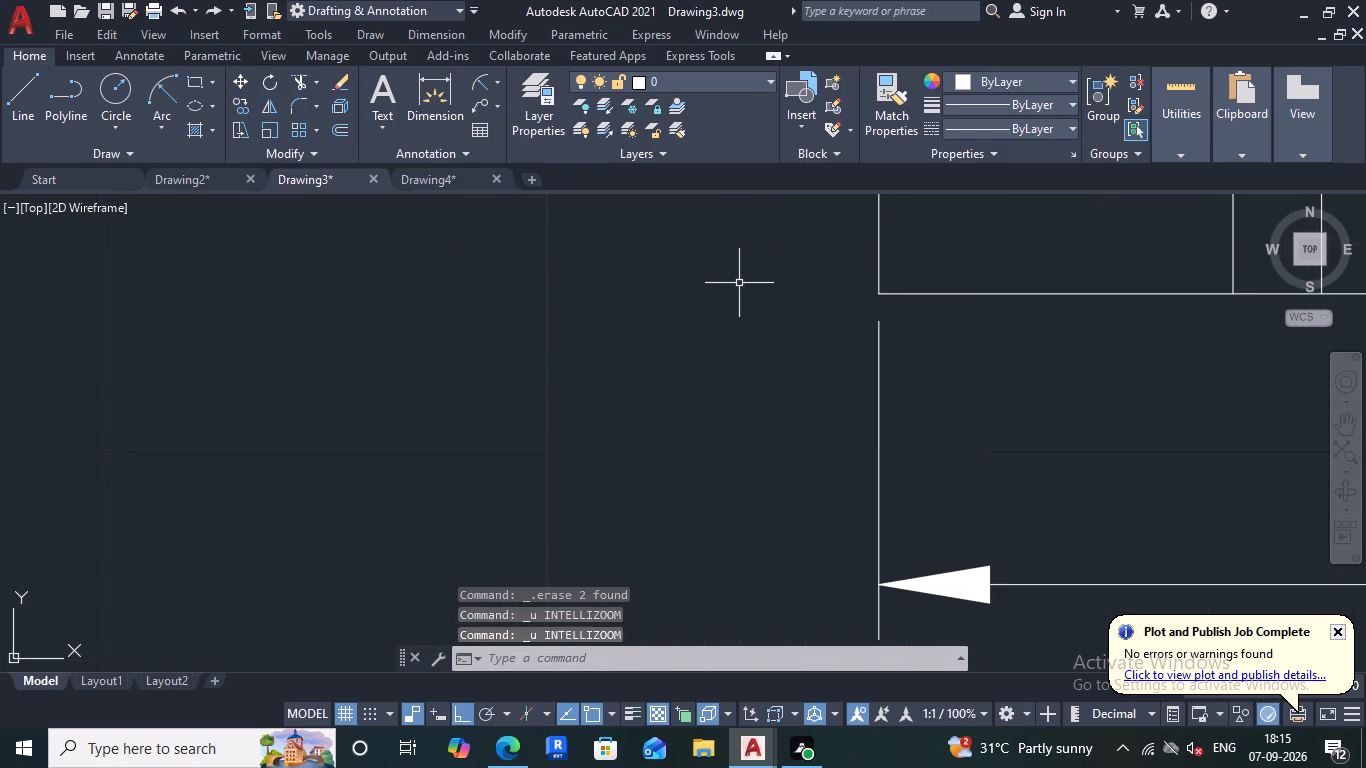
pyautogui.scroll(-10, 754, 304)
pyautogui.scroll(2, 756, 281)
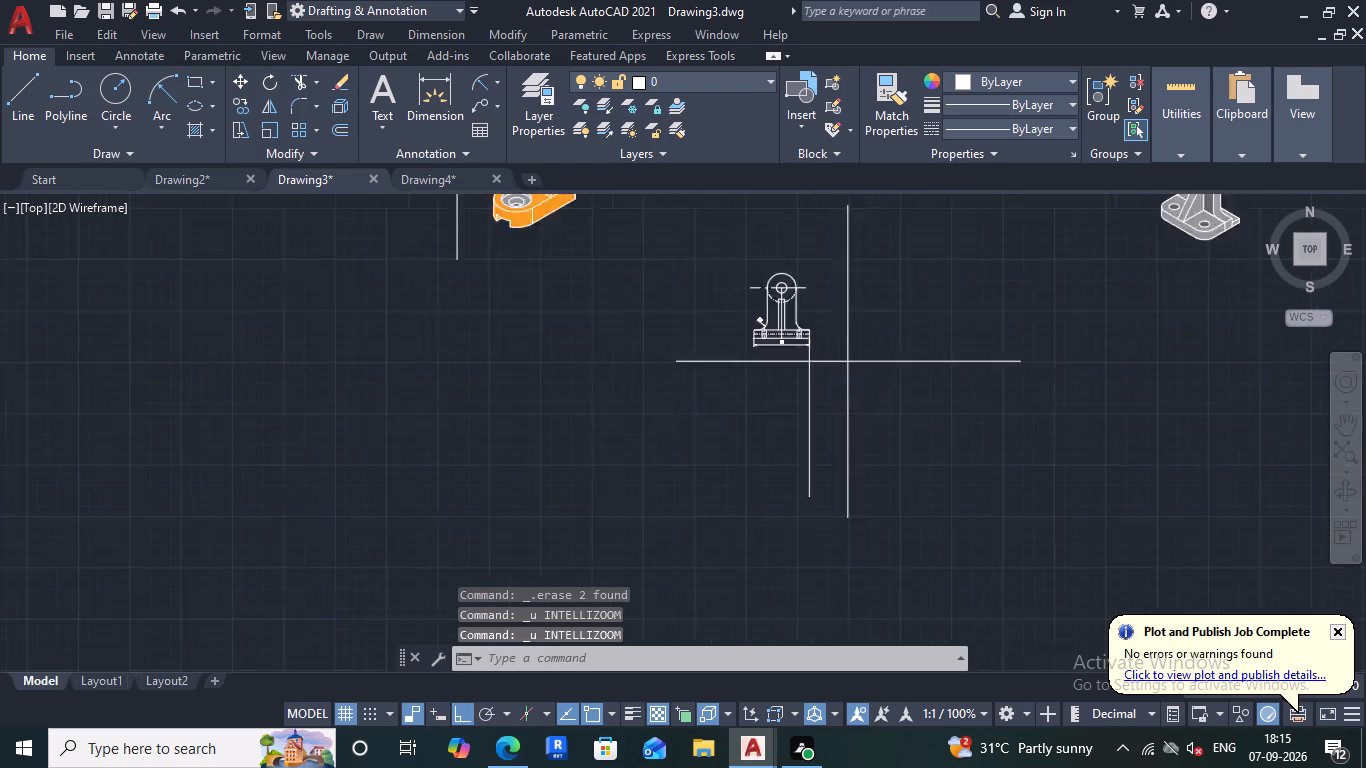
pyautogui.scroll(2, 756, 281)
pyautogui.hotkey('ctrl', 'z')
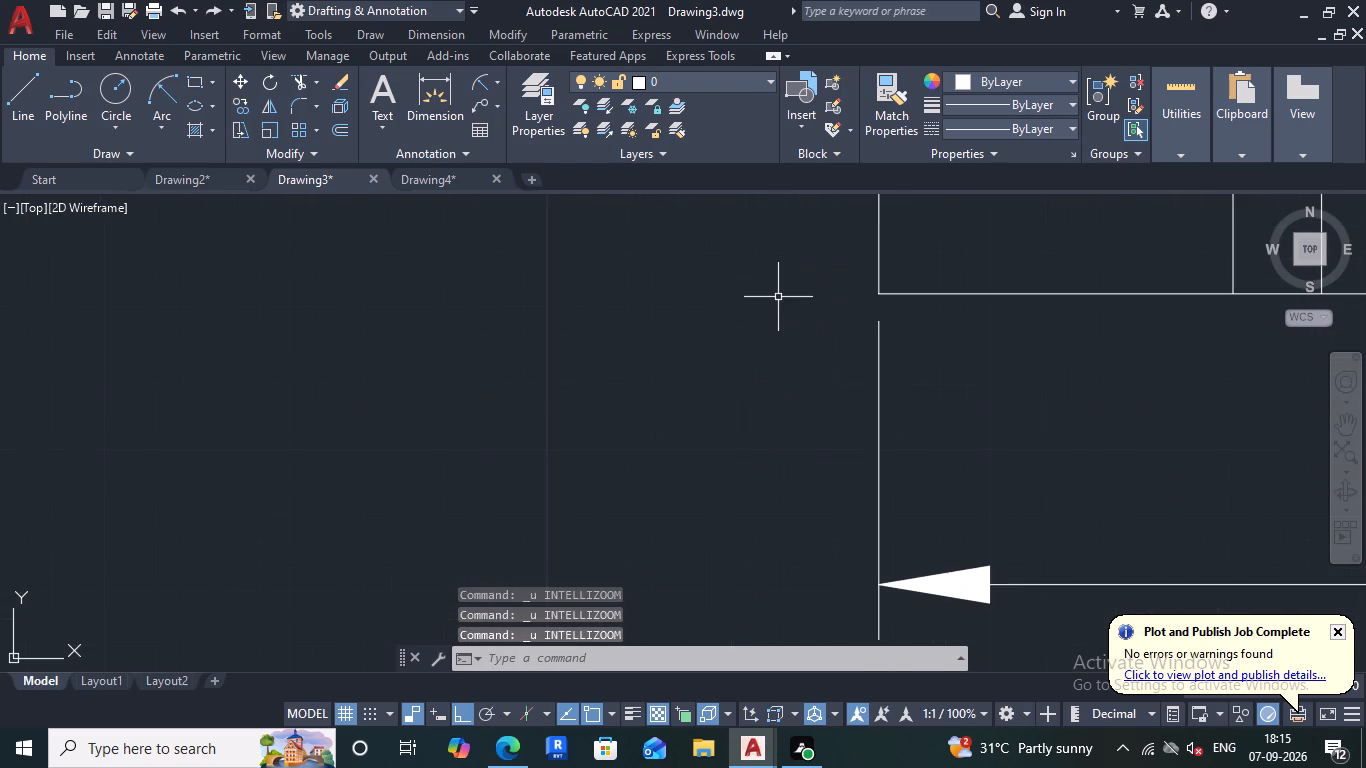
# Add a vertical linear dimension from the boss hole's center to the base's bottom edge, placed left of the front view.
pyautogui.scroll(-9, 778, 297)
pyautogui.scroll(1, 778, 298)
pyautogui.scroll(-4, 814, 281)
pyautogui.scroll(2, 812, 271)
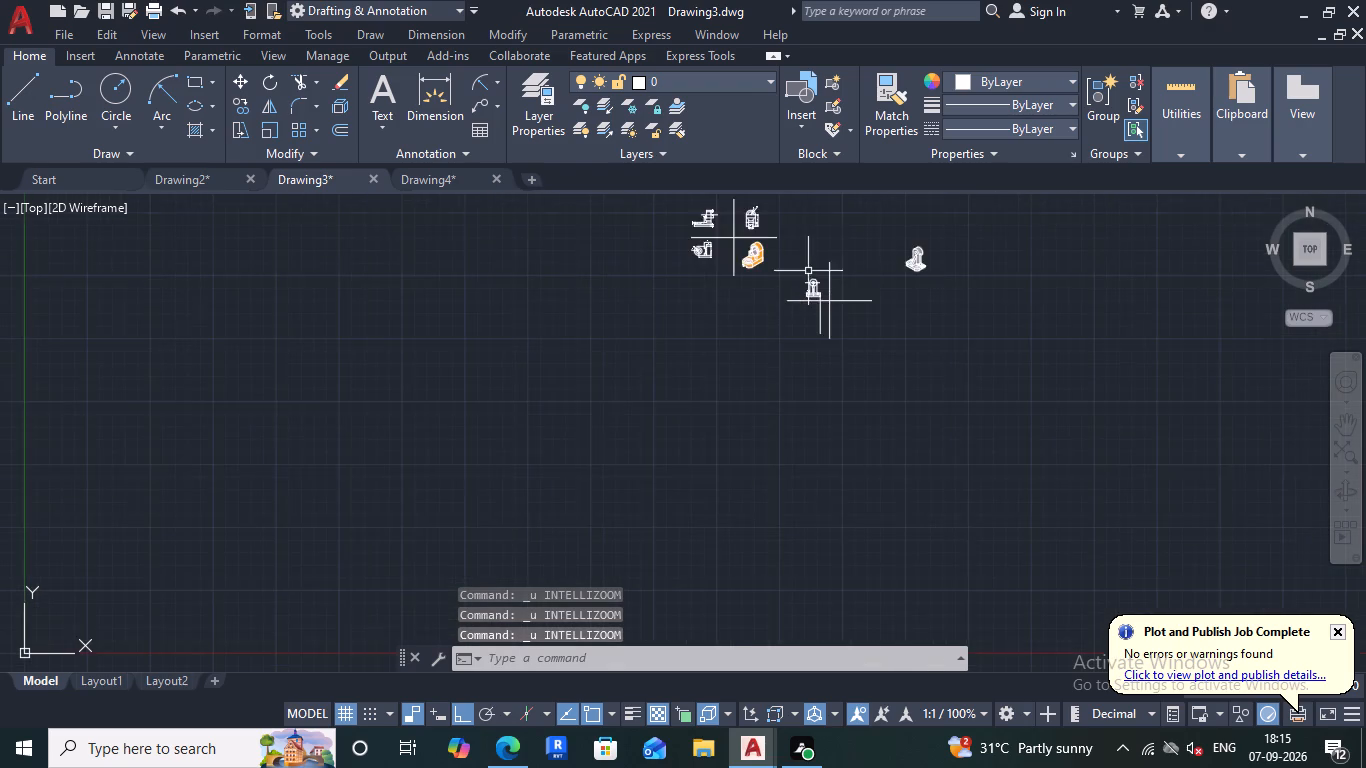
pyautogui.scroll(2, 811, 271)
pyautogui.scroll(3, 847, 389)
pyautogui.scroll(-2, 818, 374)
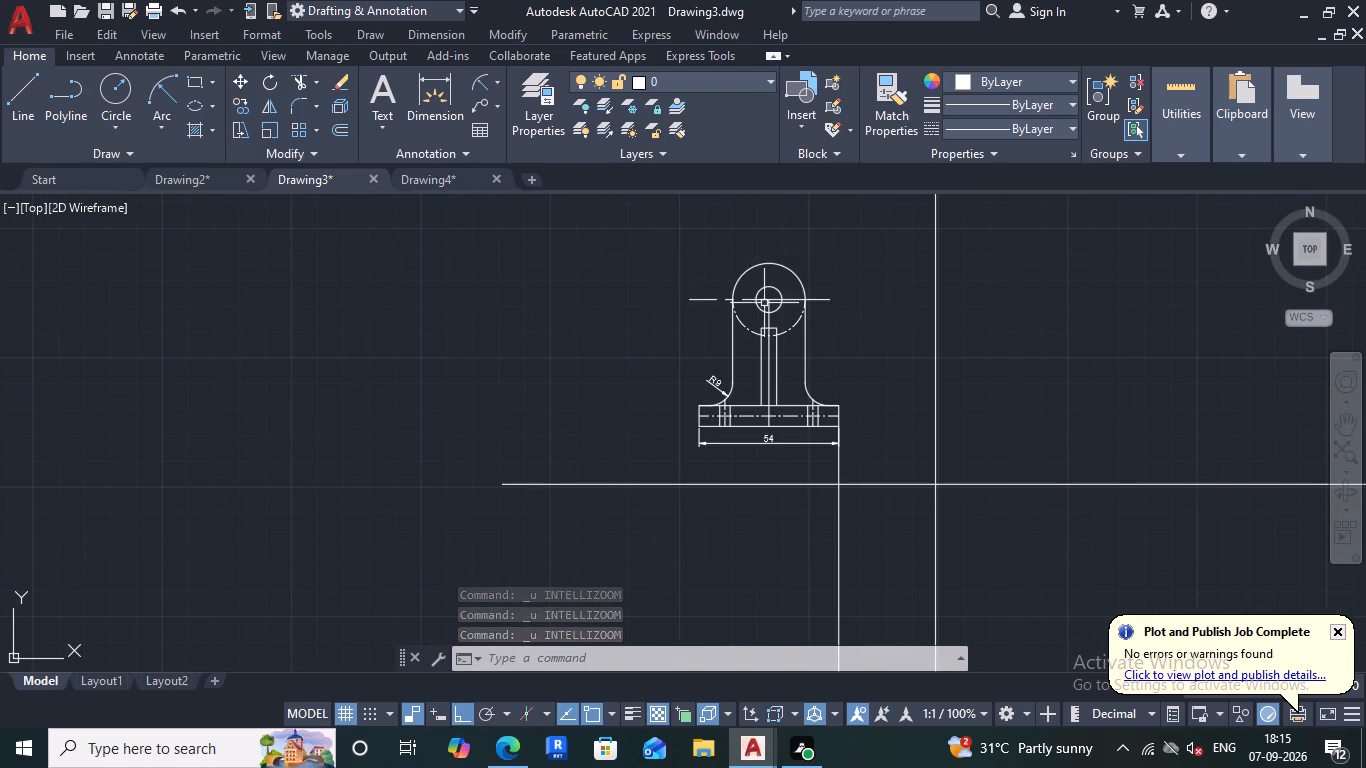
pyautogui.click(500, 82)
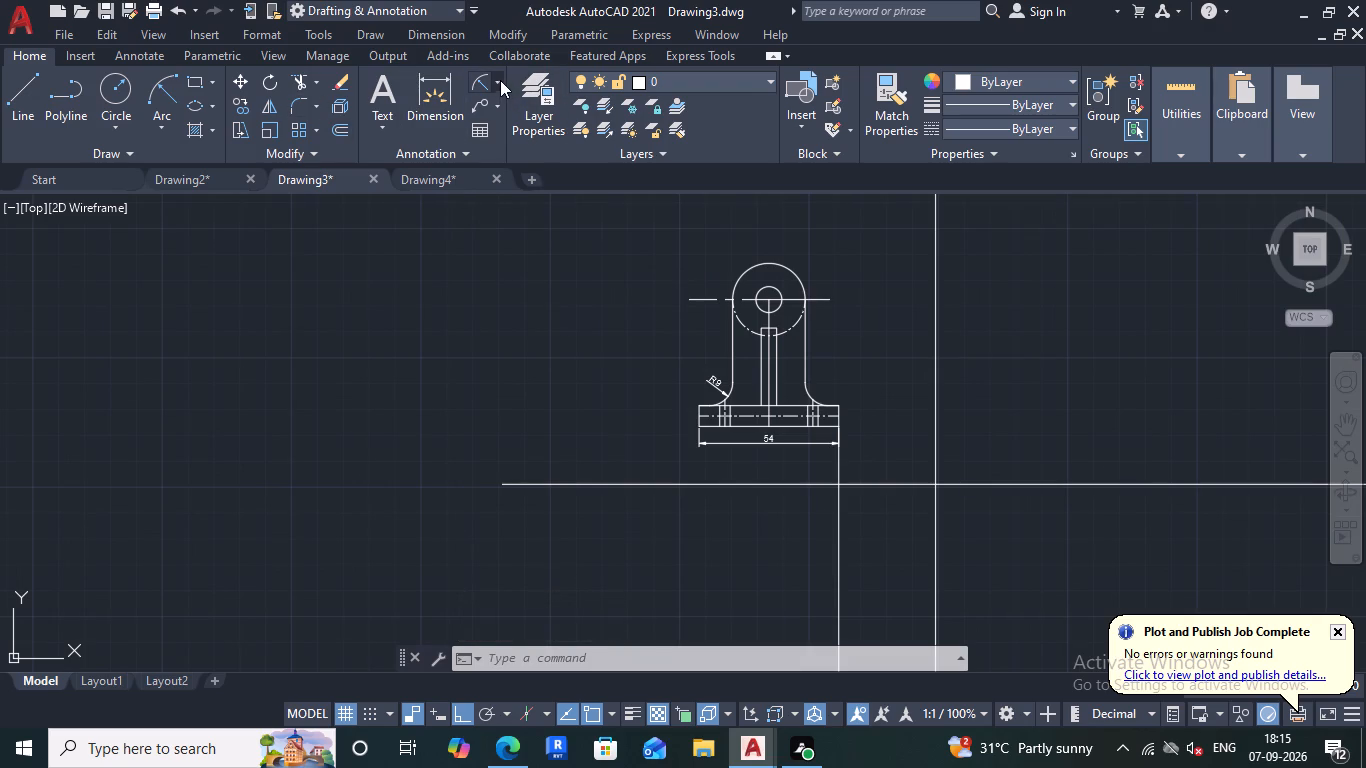
pyautogui.click(513, 119)
pyautogui.scroll(1, 814, 323)
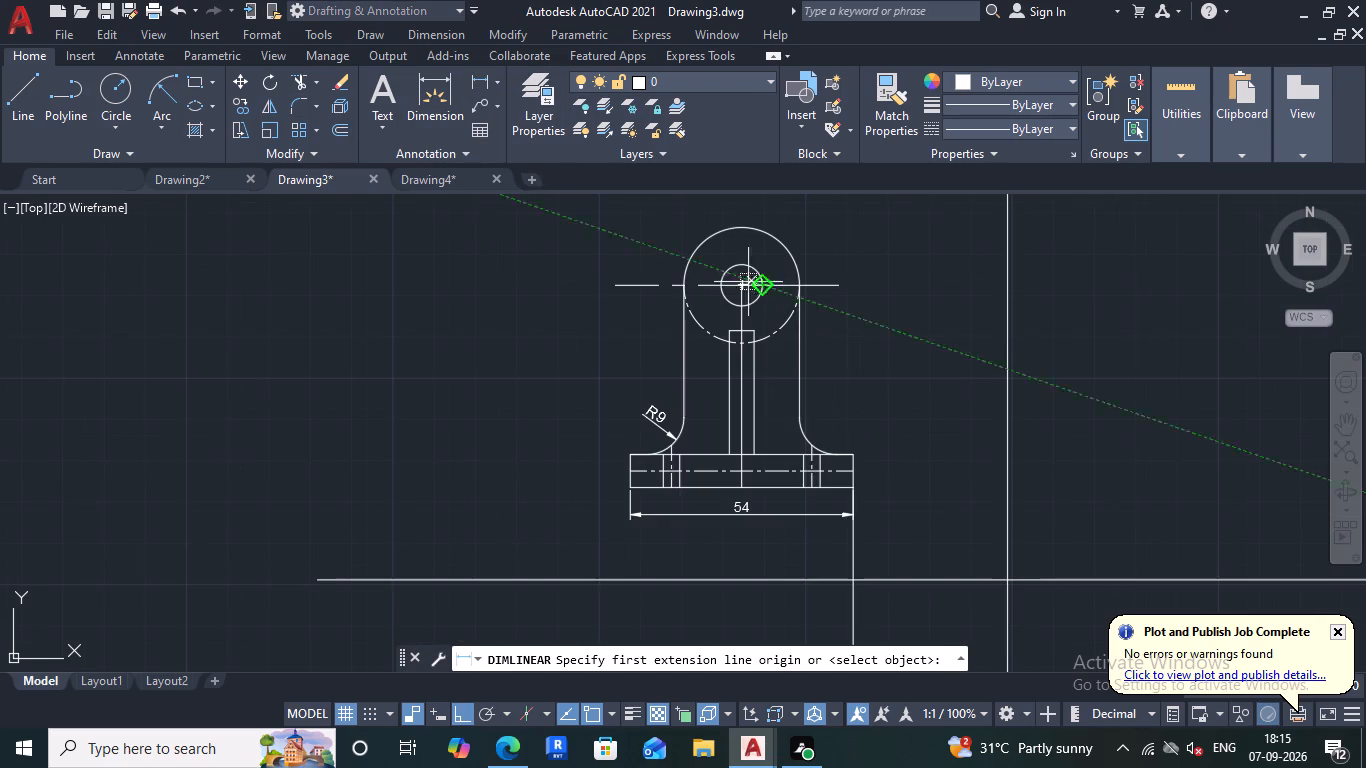
pyautogui.click(739, 287)
pyautogui.click(741, 487)
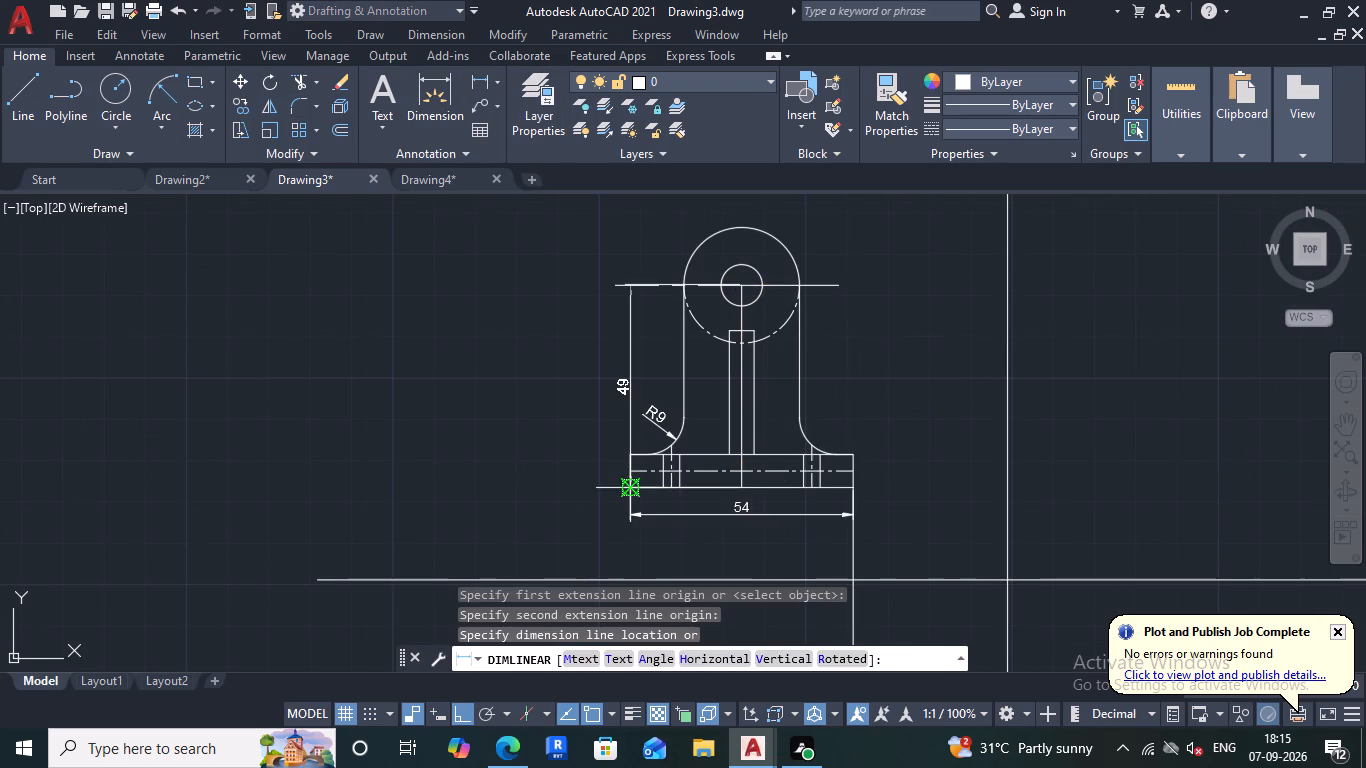
pyautogui.click(583, 487)
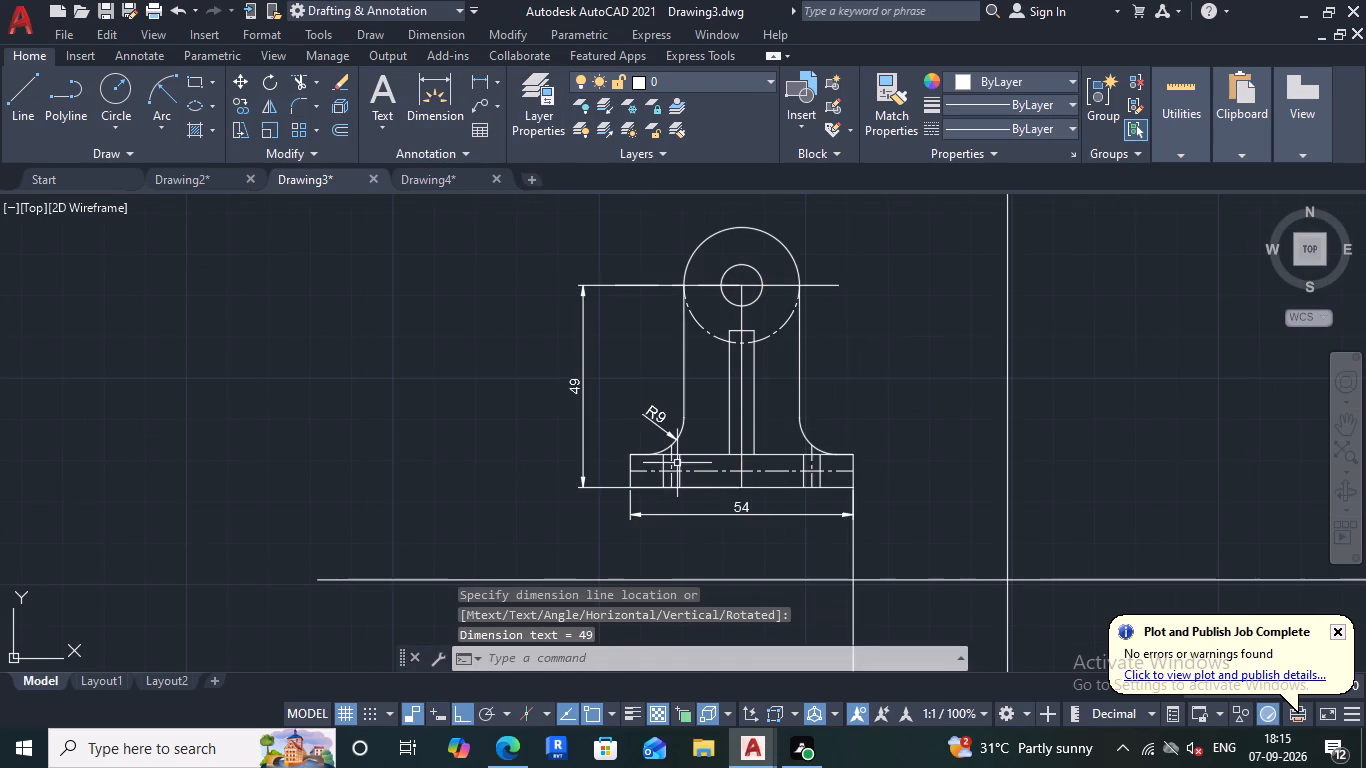
# Add an overall height dimension from the top of the boss to the base's bottom edge, outside the hole-center height dimension.
pyautogui.press('space')
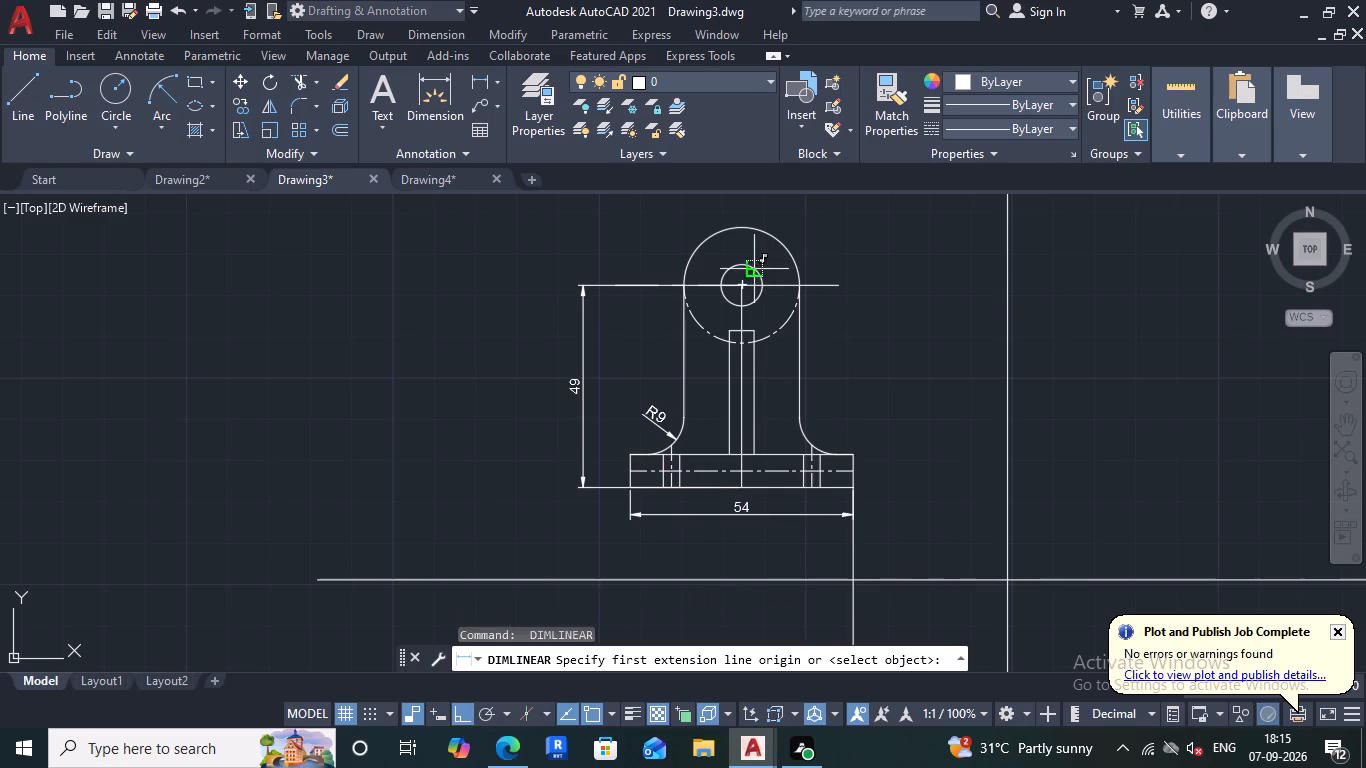
pyautogui.click(743, 228)
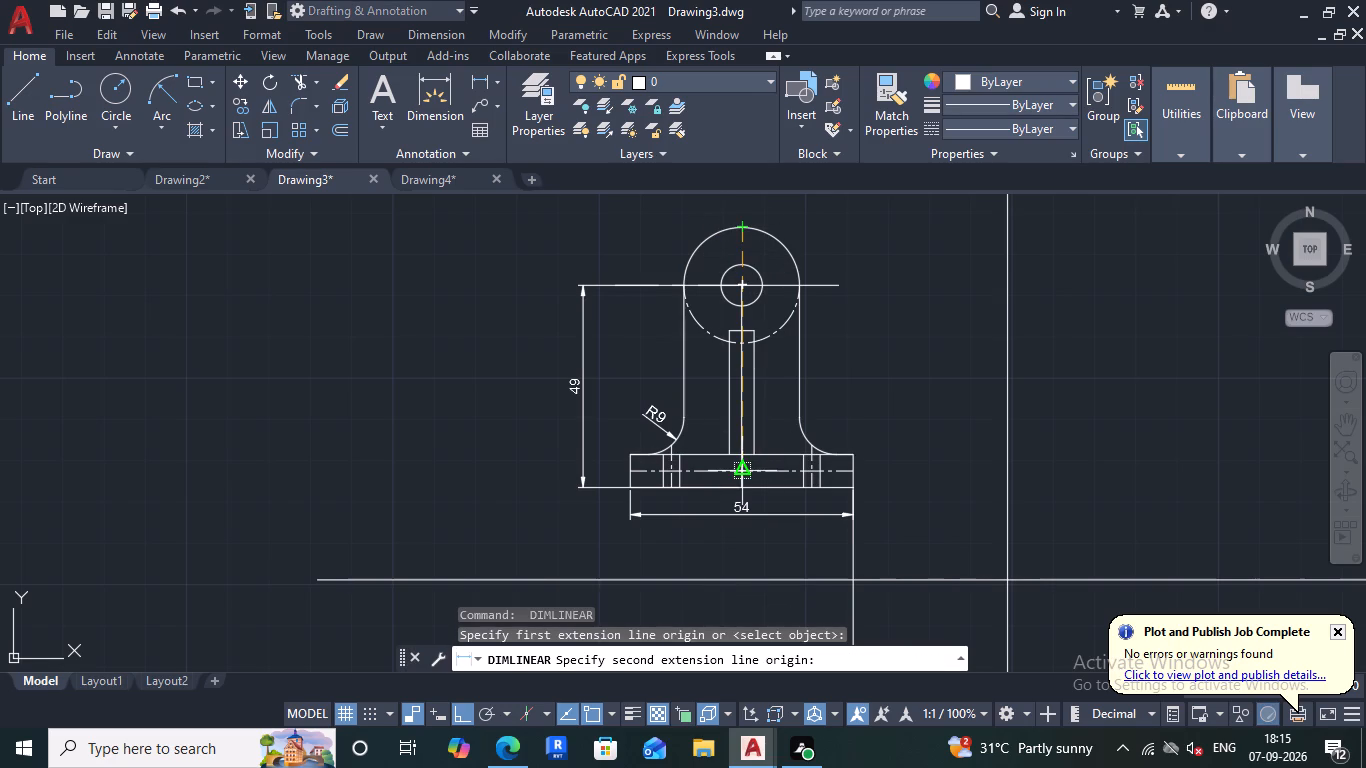
pyautogui.click(743, 486)
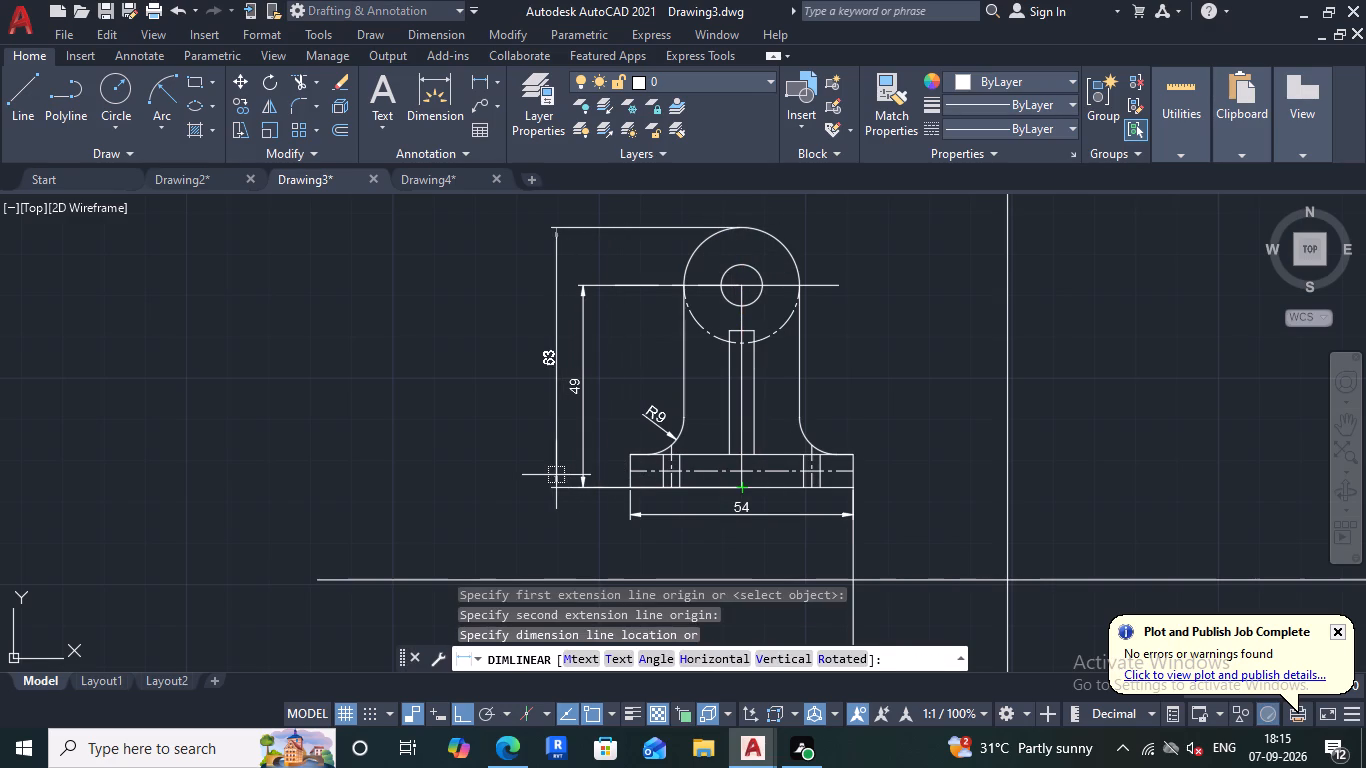
pyautogui.click(556, 475)
# Draw a vertical projection line from the base's upper-left corner straight down, well past the horizontal axis line.
pyautogui.scroll(-4, 593, 455)
pyautogui.scroll(2, 632, 485)
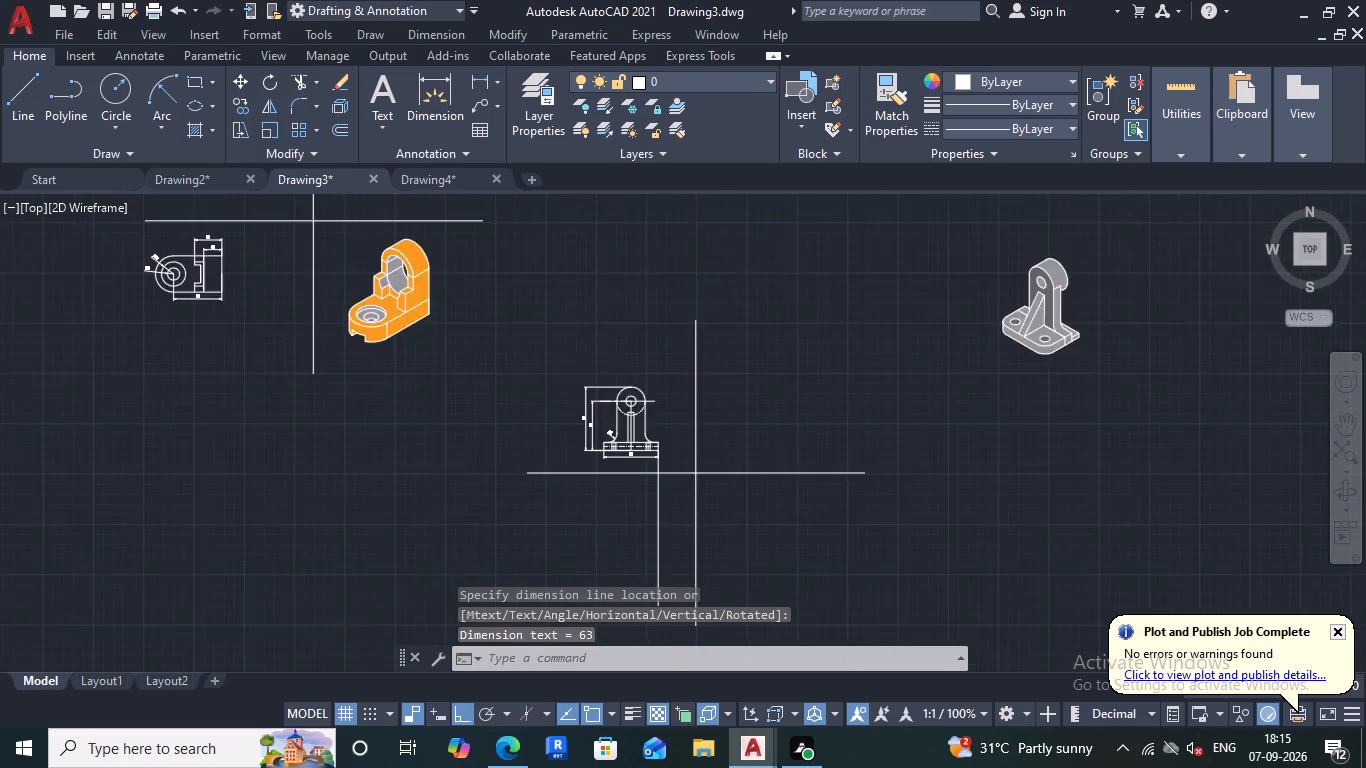
pyautogui.click(10, 101)
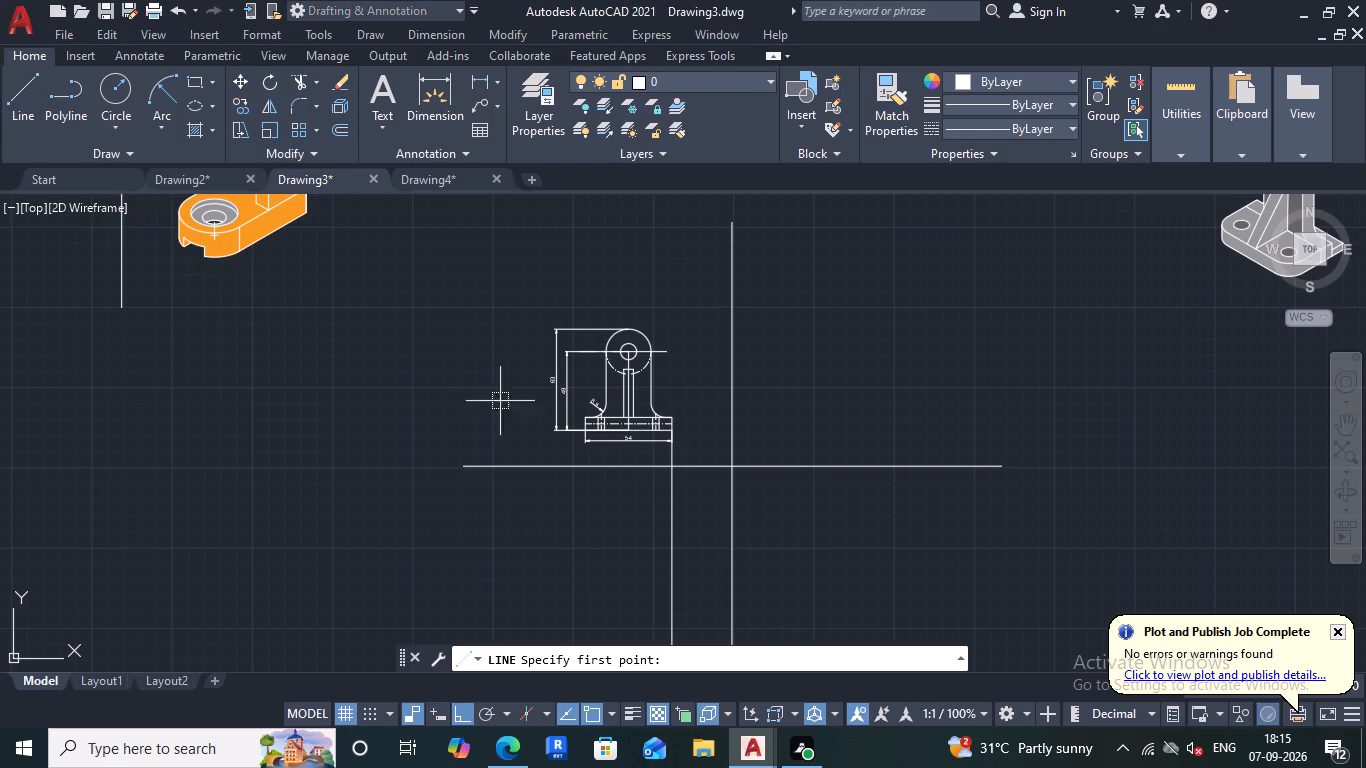
pyautogui.scroll(4, 600, 423)
pyautogui.click(485, 394)
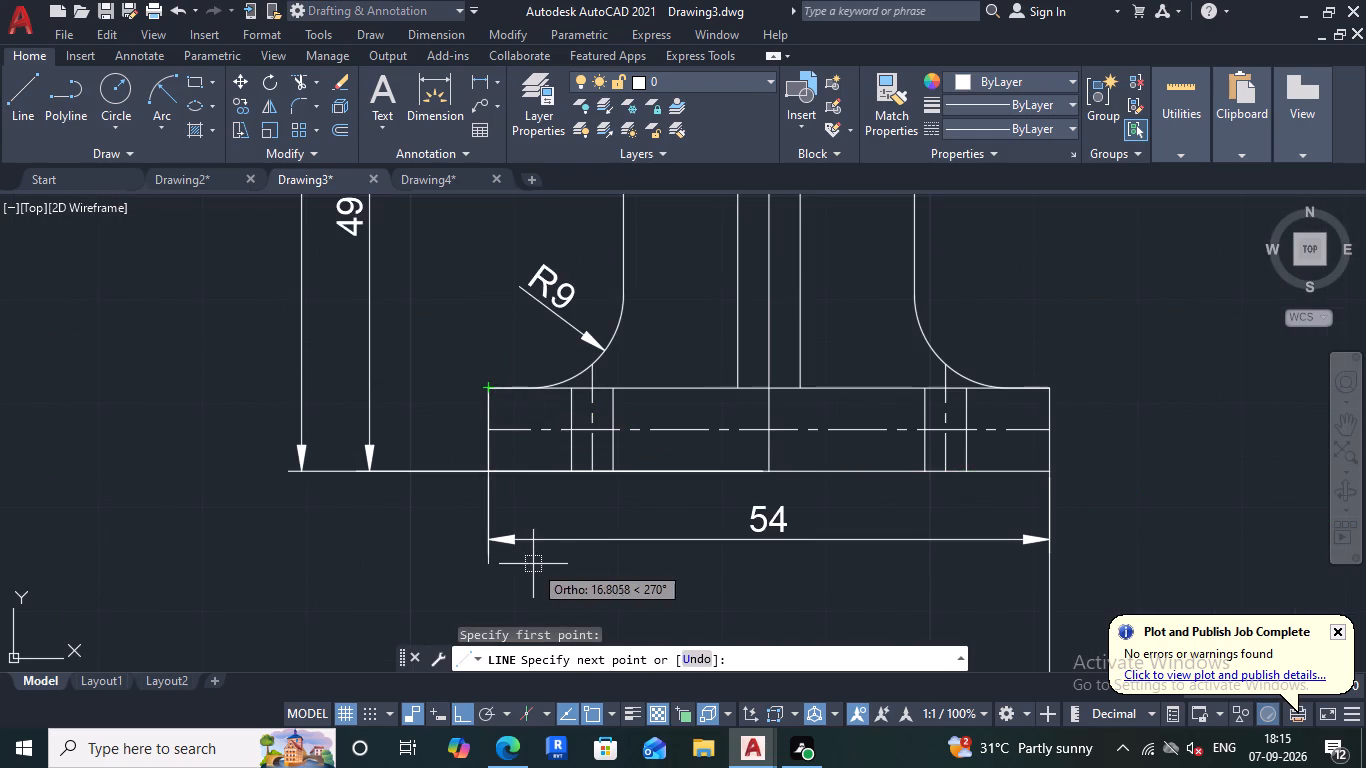
pyautogui.scroll(-6, 524, 550)
pyautogui.moveTo(537, 598); pyautogui.dragTo(515, 521, button='middle')
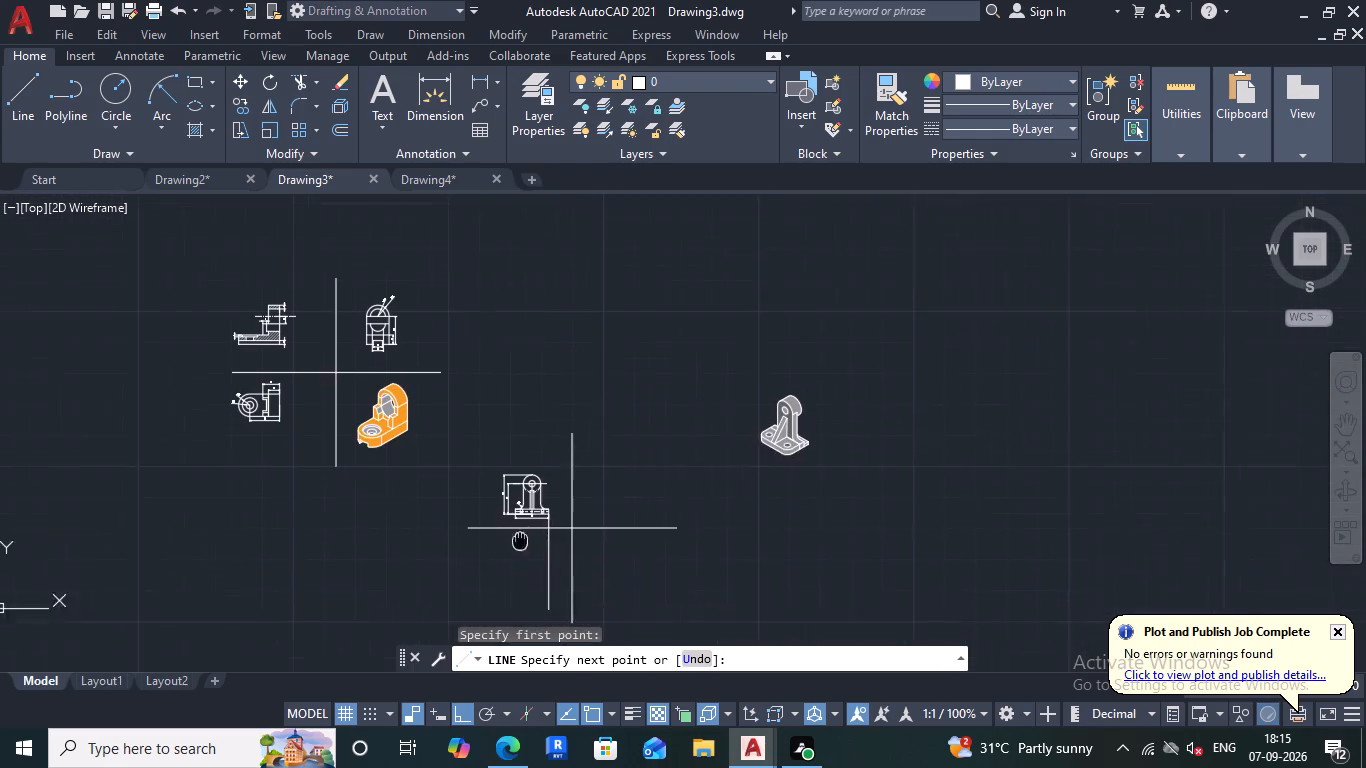
pyautogui.moveTo(515, 521); pyautogui.dragTo(509, 490, button='middle')
pyautogui.click(508, 545)
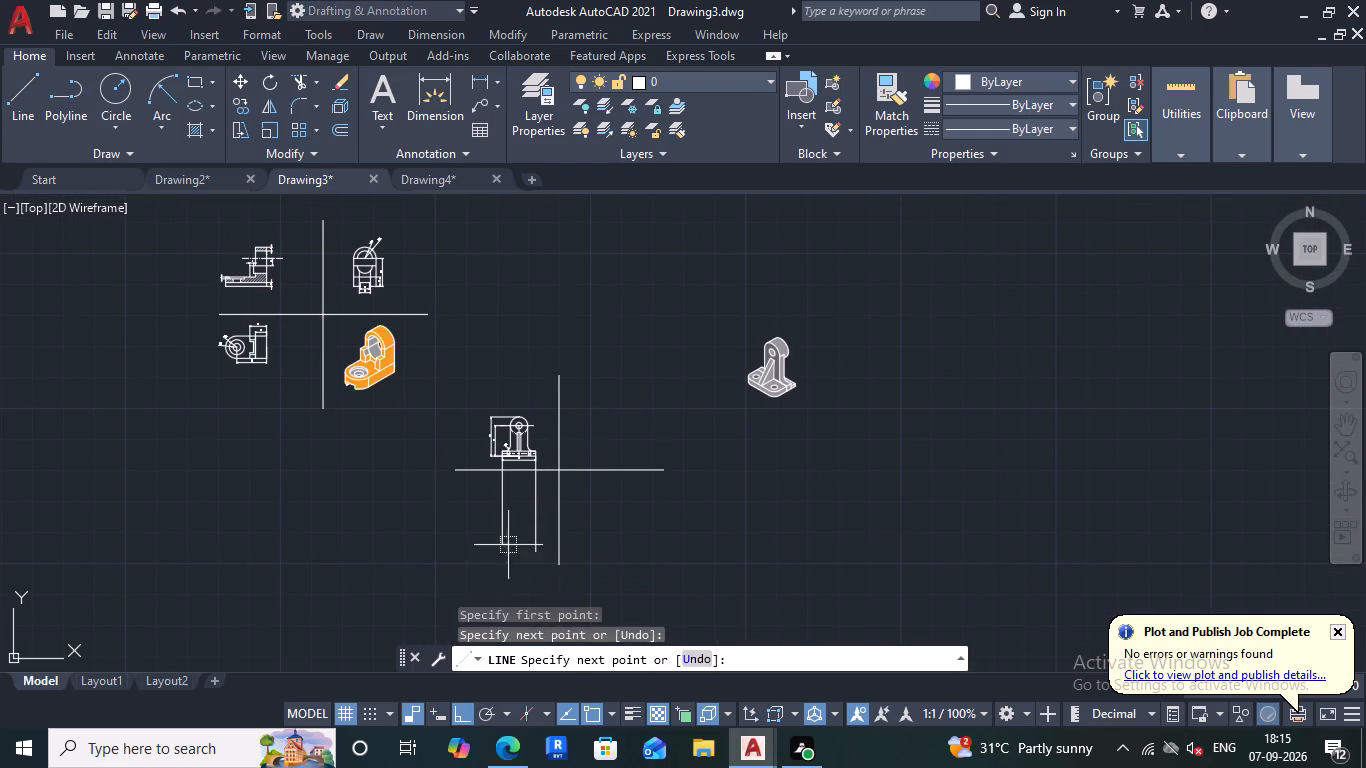
pyautogui.press('Escape')
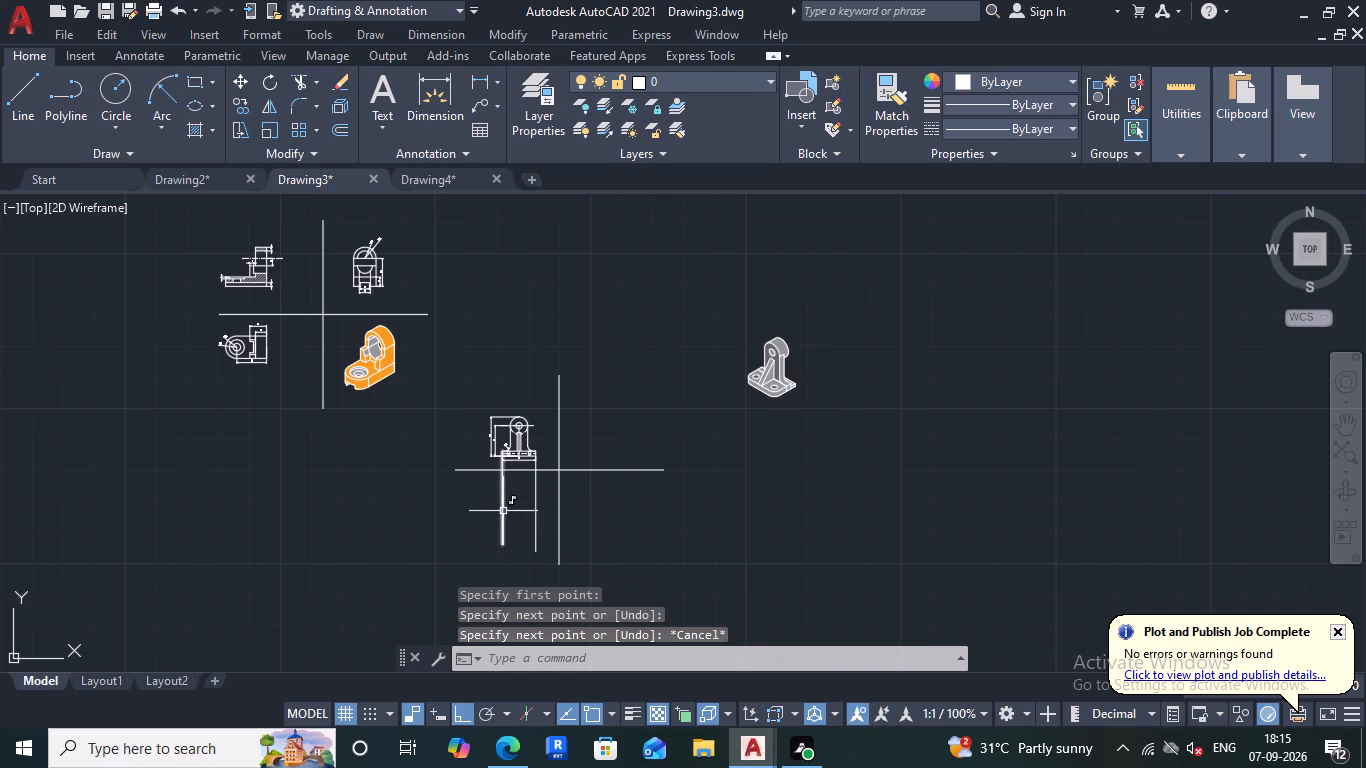
# Draw a horizontal line between the two vertical projection lines, a short distance below the horizontal axis line.
pyautogui.scroll(1, 501, 510)
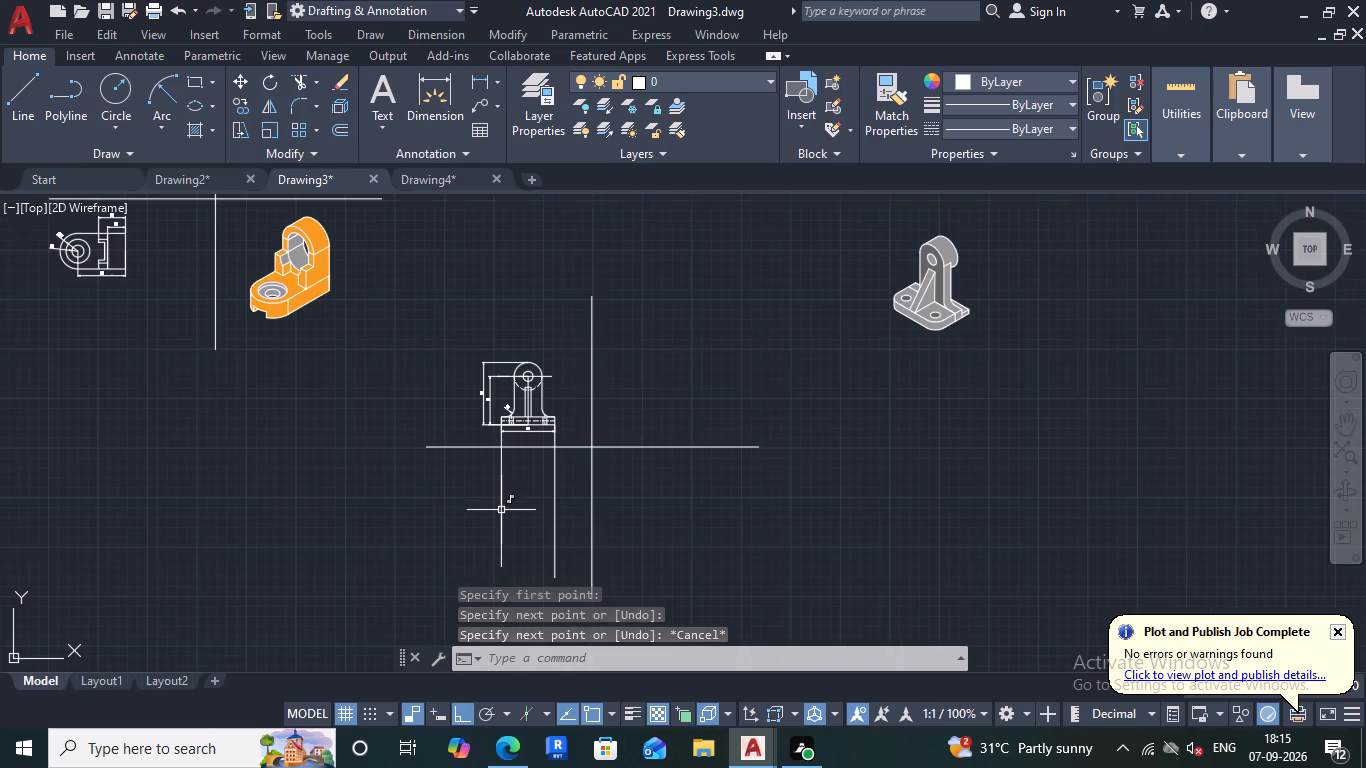
pyautogui.click(30, 75)
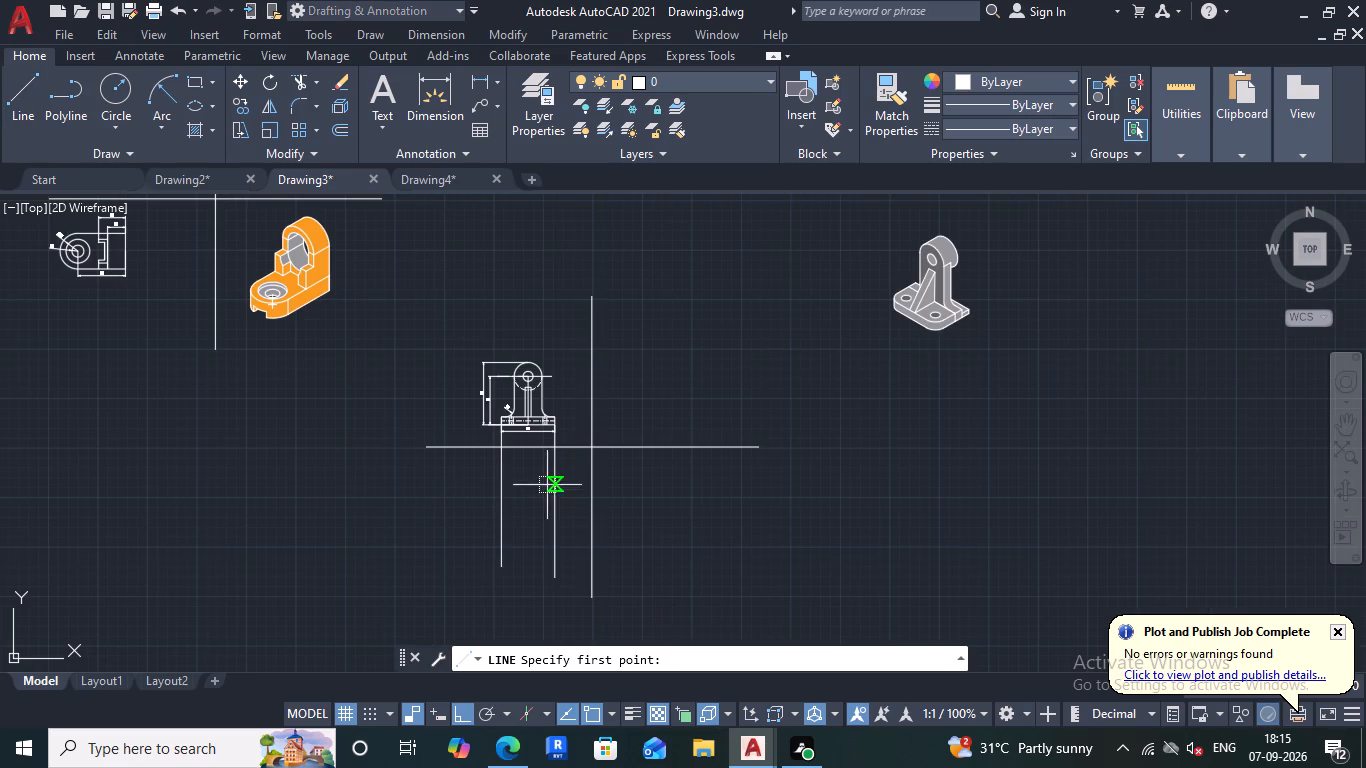
pyautogui.click(506, 490)
pyautogui.click(563, 492)
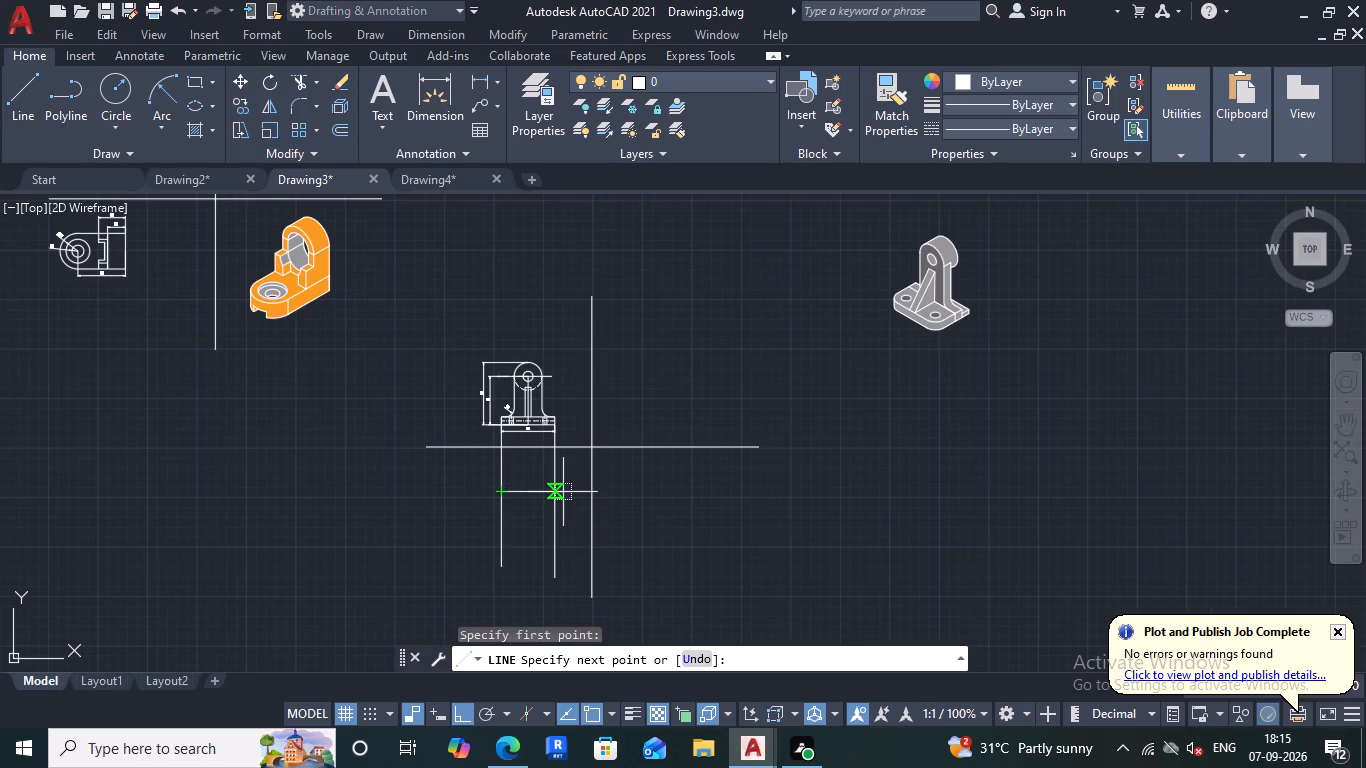
pyautogui.press('Escape')
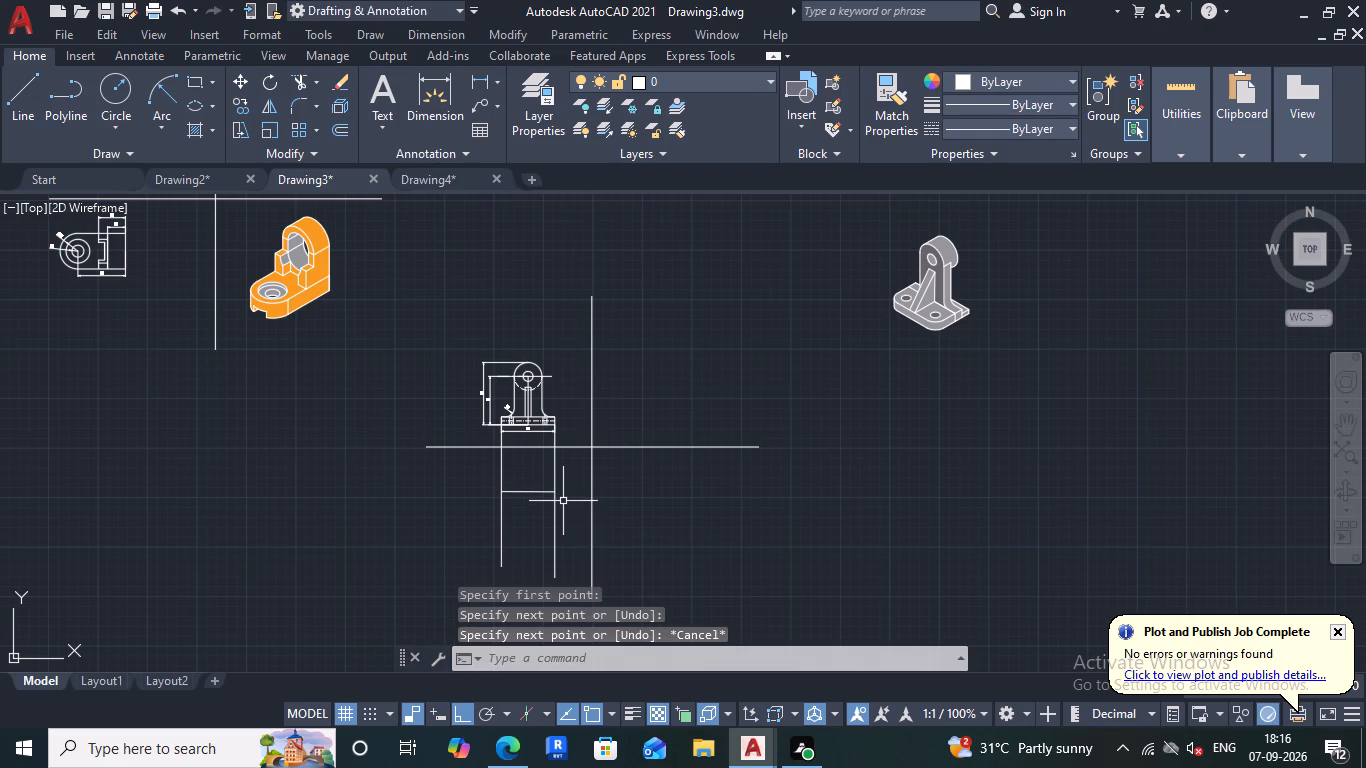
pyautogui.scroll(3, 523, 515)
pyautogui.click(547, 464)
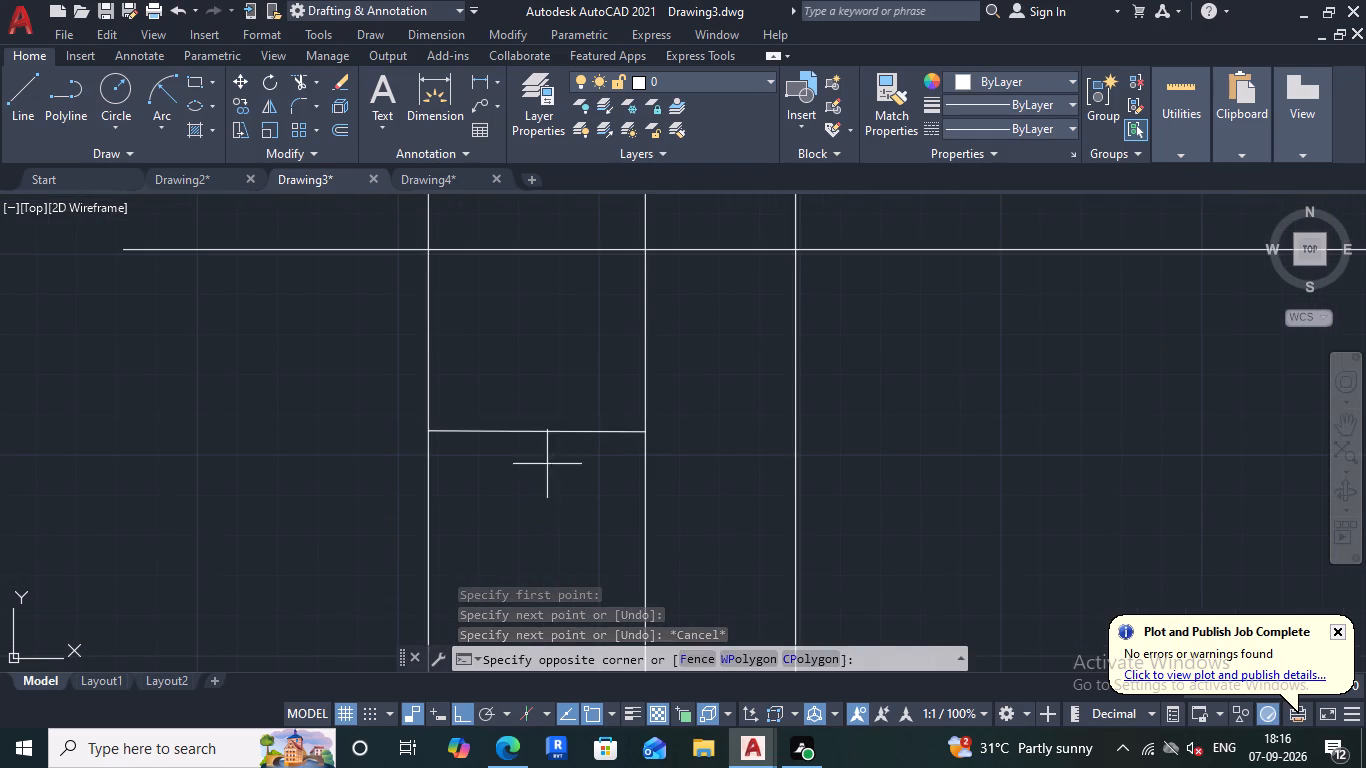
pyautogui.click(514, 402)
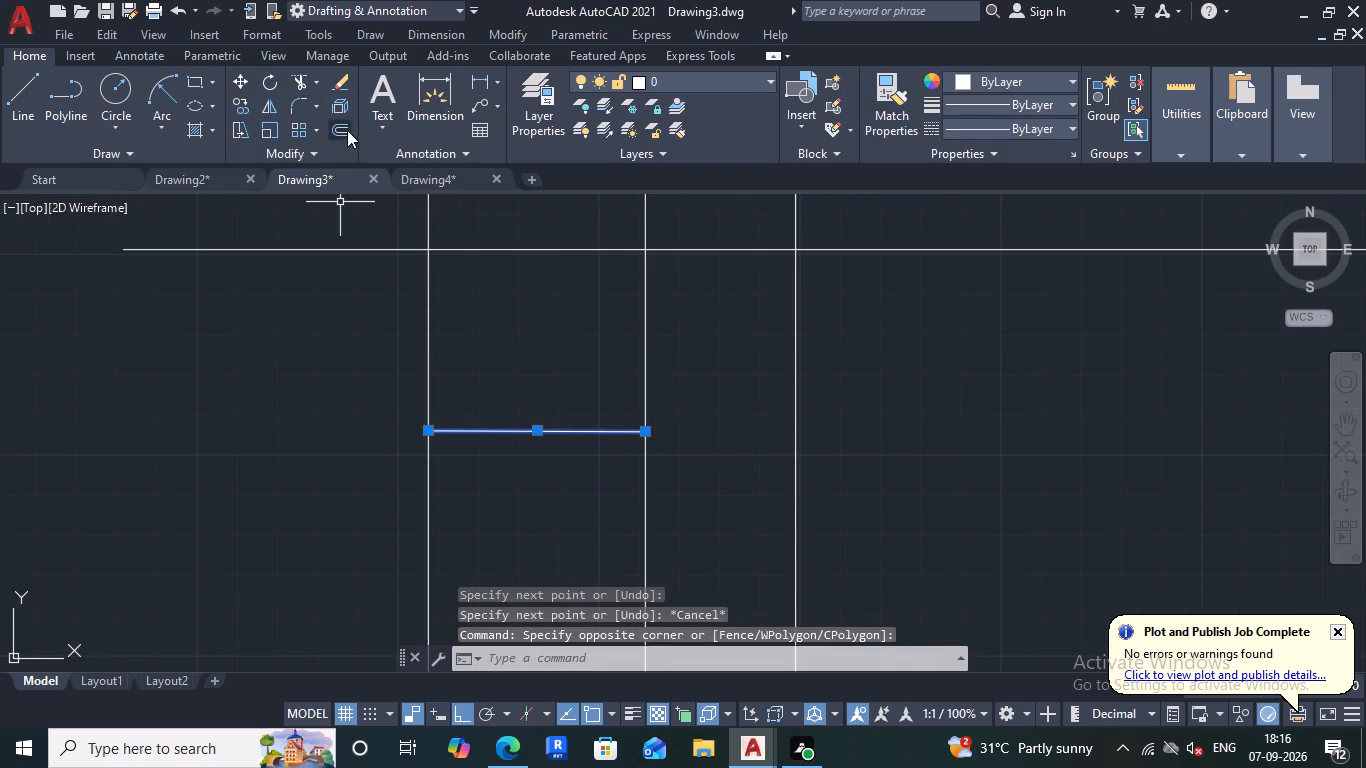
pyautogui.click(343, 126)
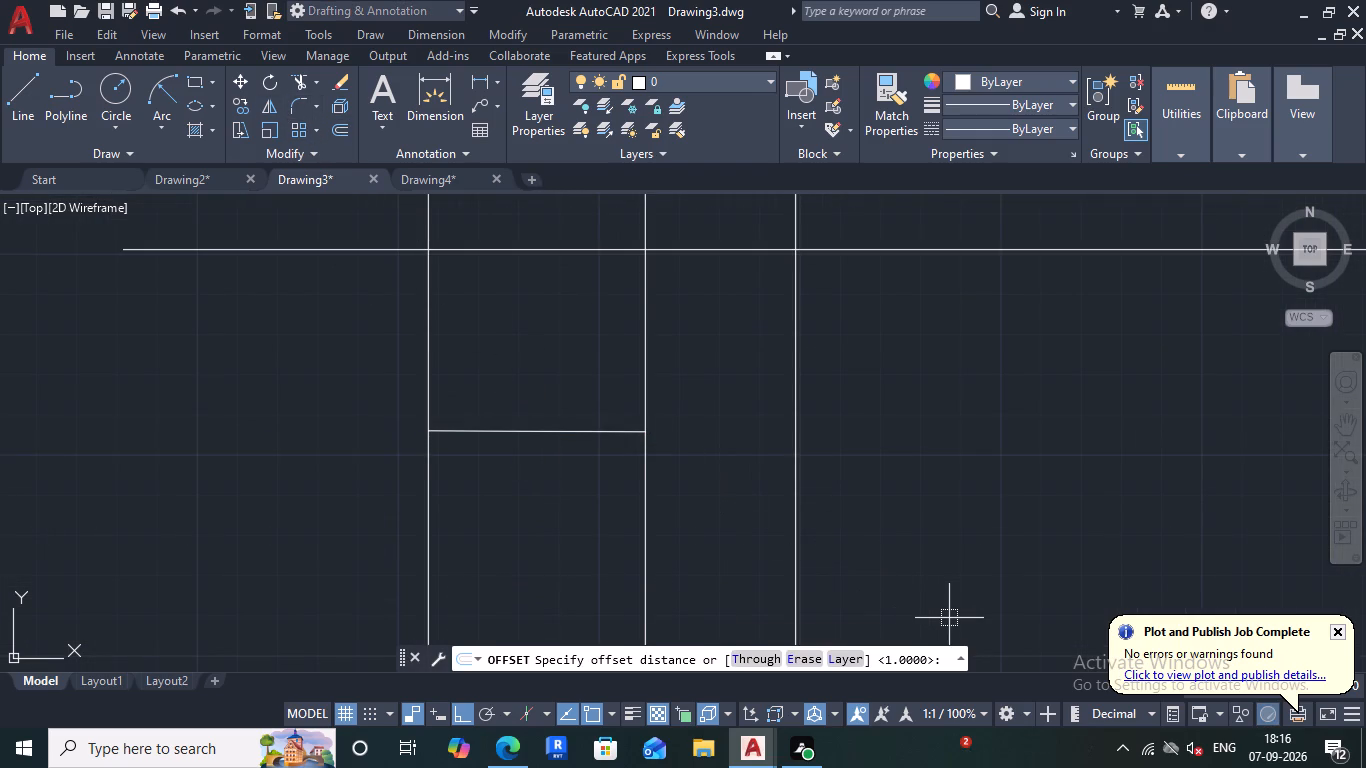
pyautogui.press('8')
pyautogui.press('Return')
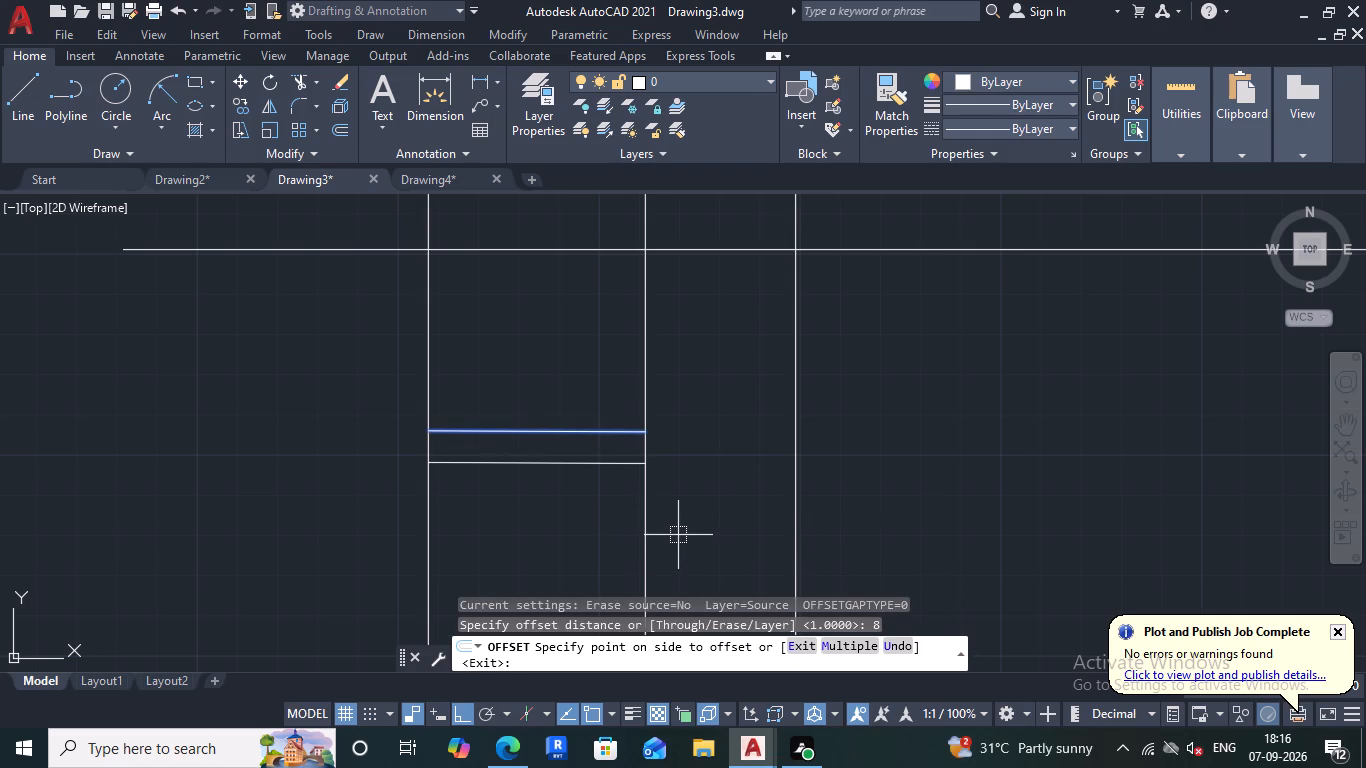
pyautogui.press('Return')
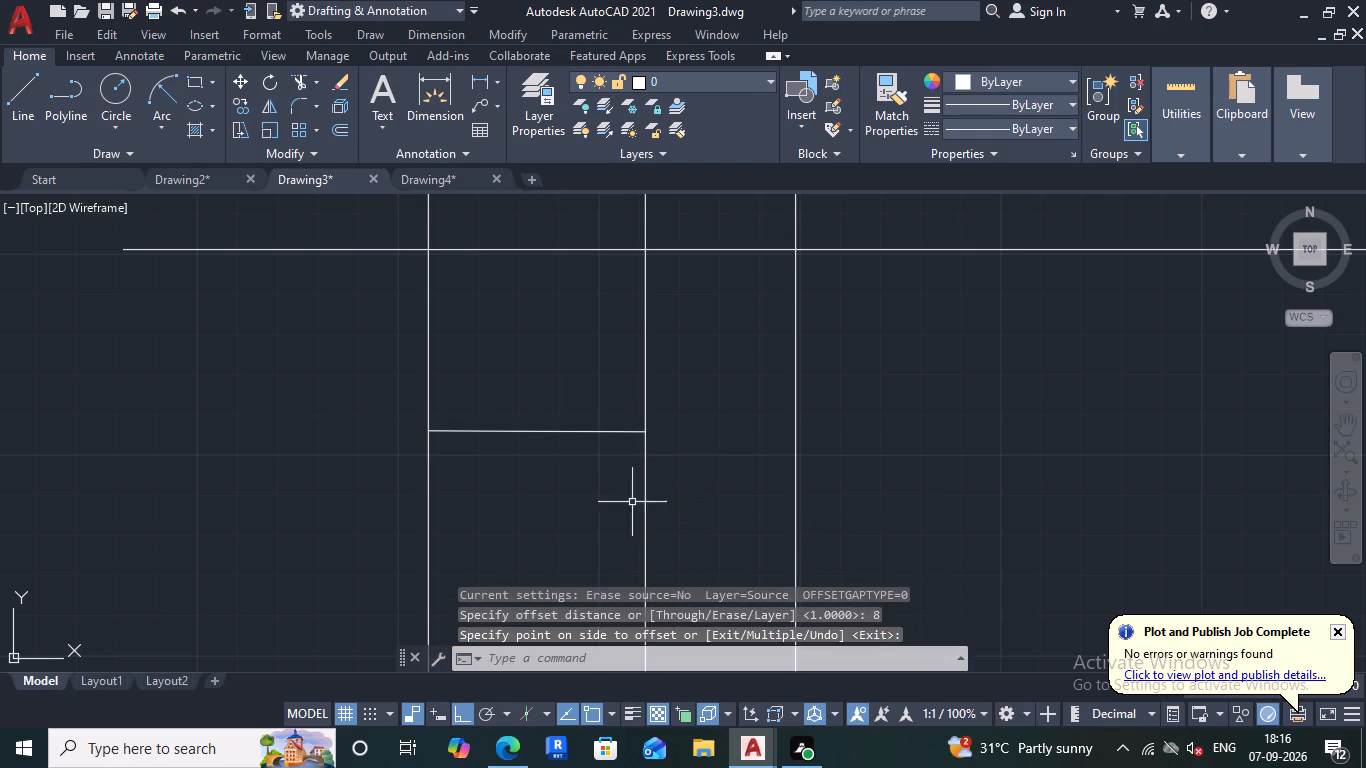
# Offset the horizontal line between the projection lines downward by 8 units.
pyautogui.scroll(-1, 616, 464)
pyautogui.scroll(3, 615, 462)
pyautogui.click(608, 459)
pyautogui.click(541, 359)
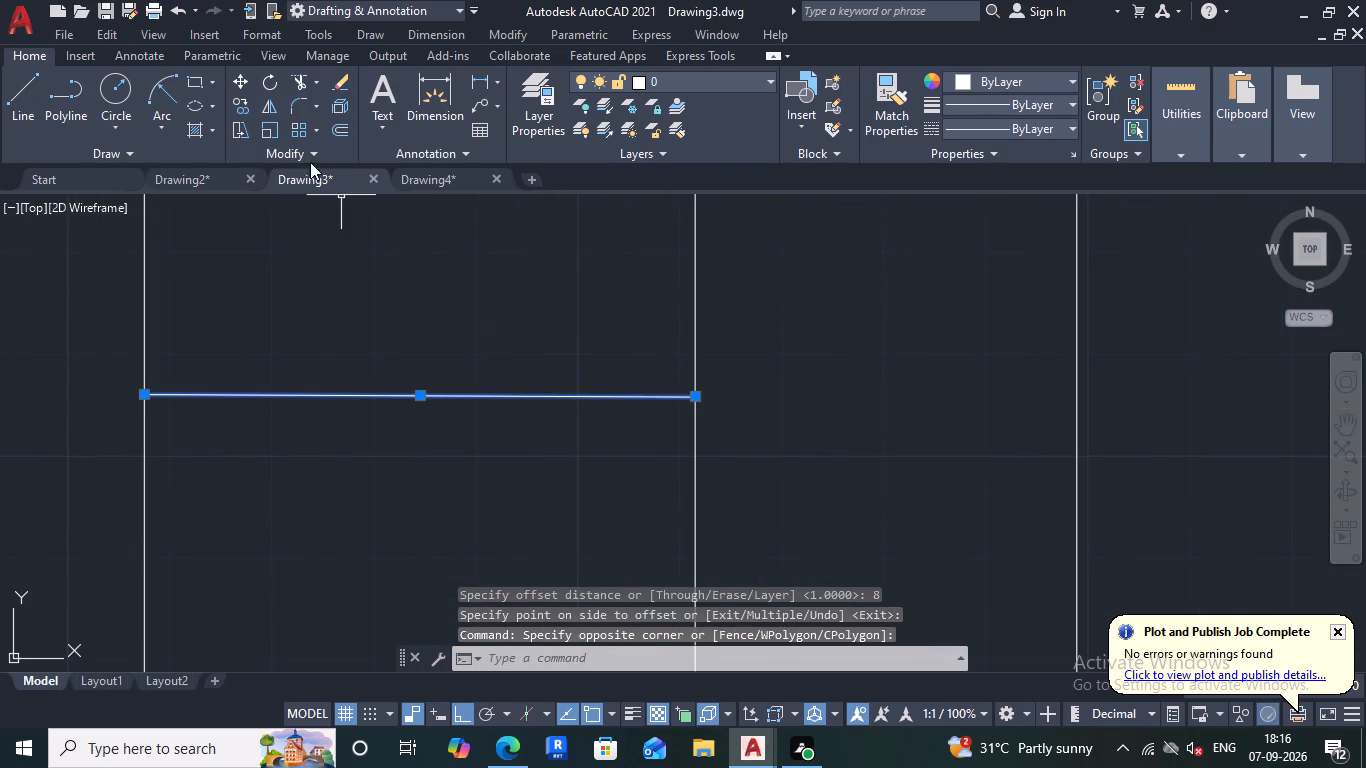
pyautogui.click(337, 127)
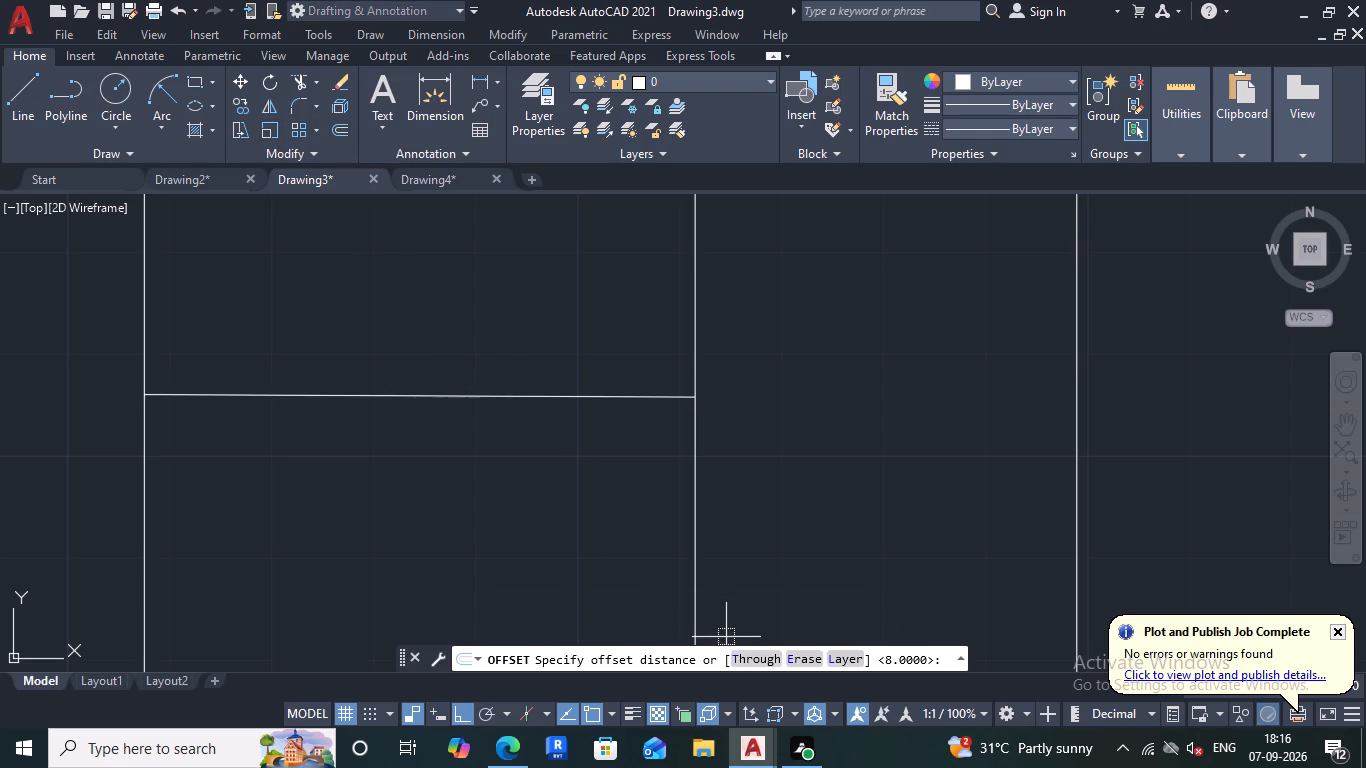
pyautogui.press('8')
pyautogui.press('Return')
pyautogui.click(606, 541)
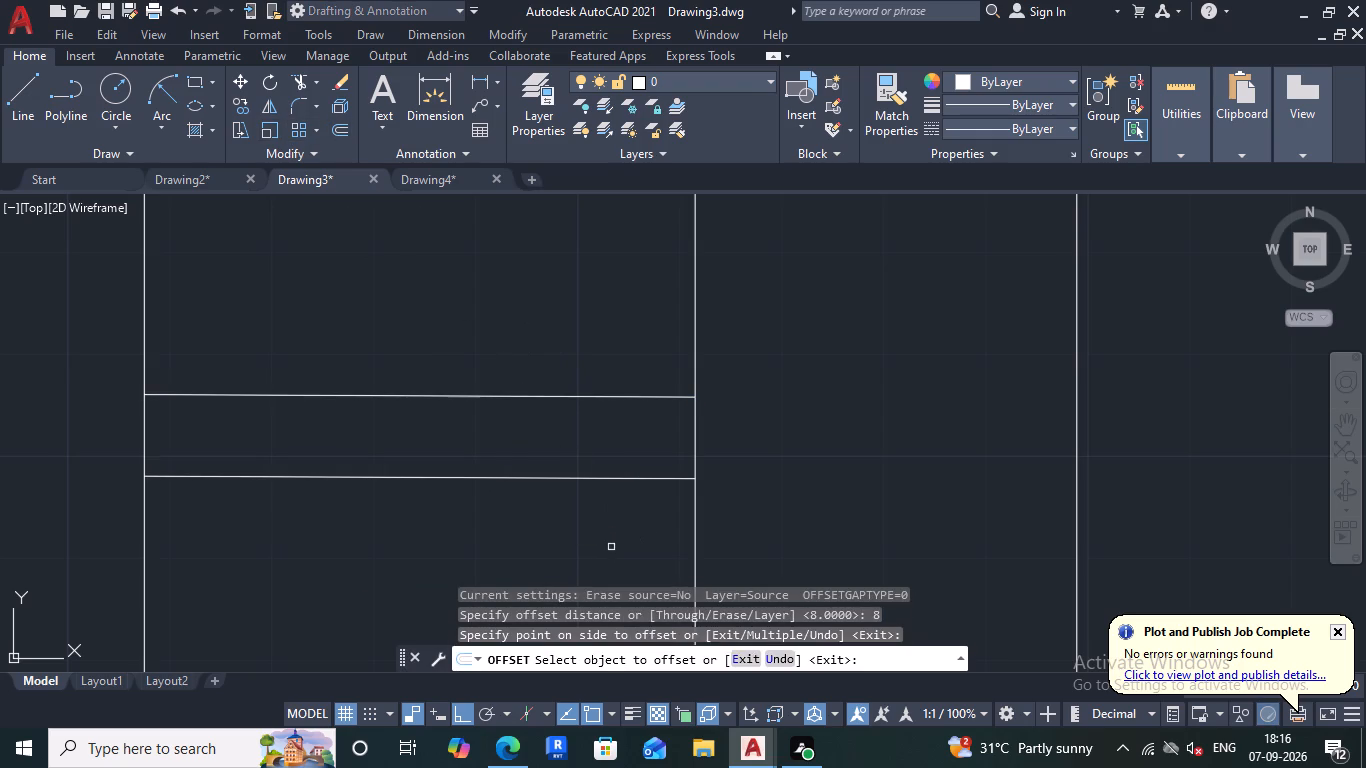
# Offset the new lower line downward by another 8 units to form a third parallel line.
pyautogui.scroll(-2, 613, 541)
pyautogui.click(605, 541)
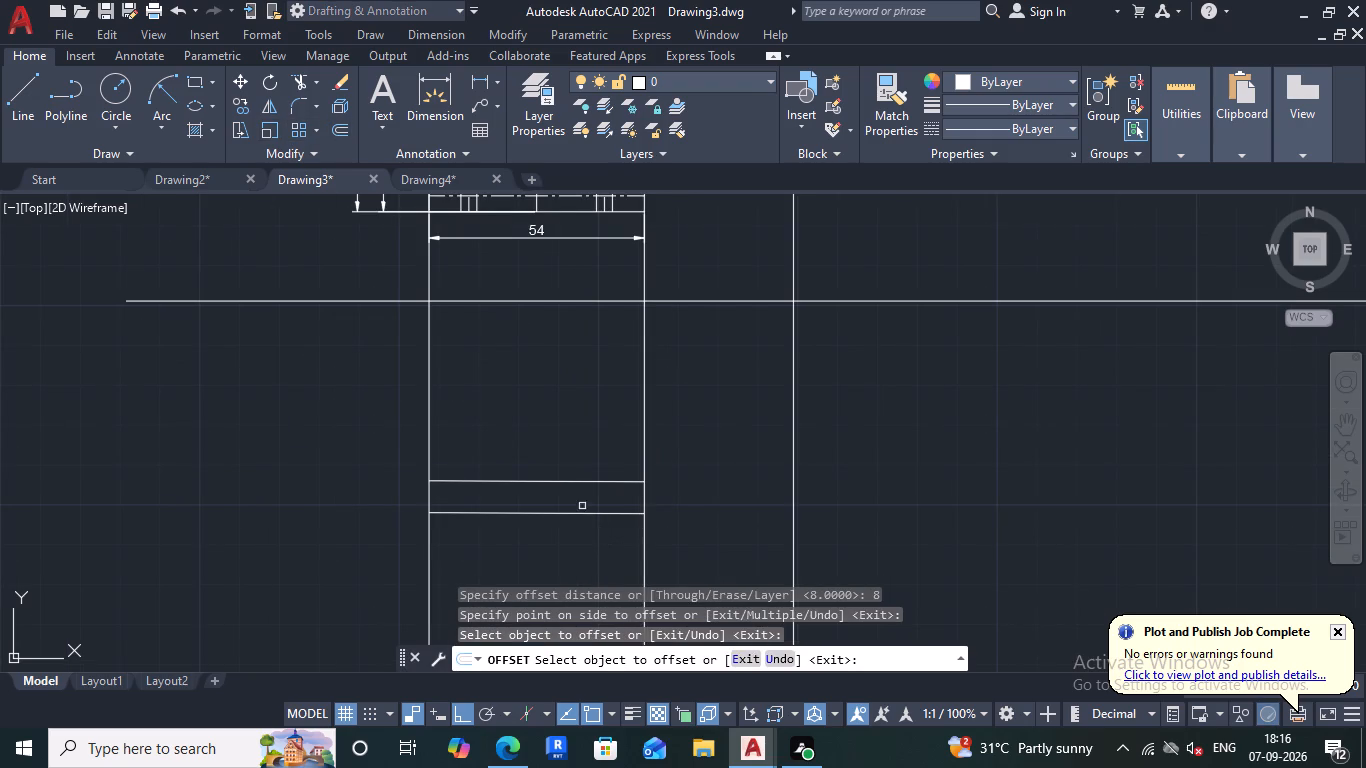
pyautogui.click(584, 514)
pyautogui.click(598, 549)
pyautogui.scroll(-2, 605, 551)
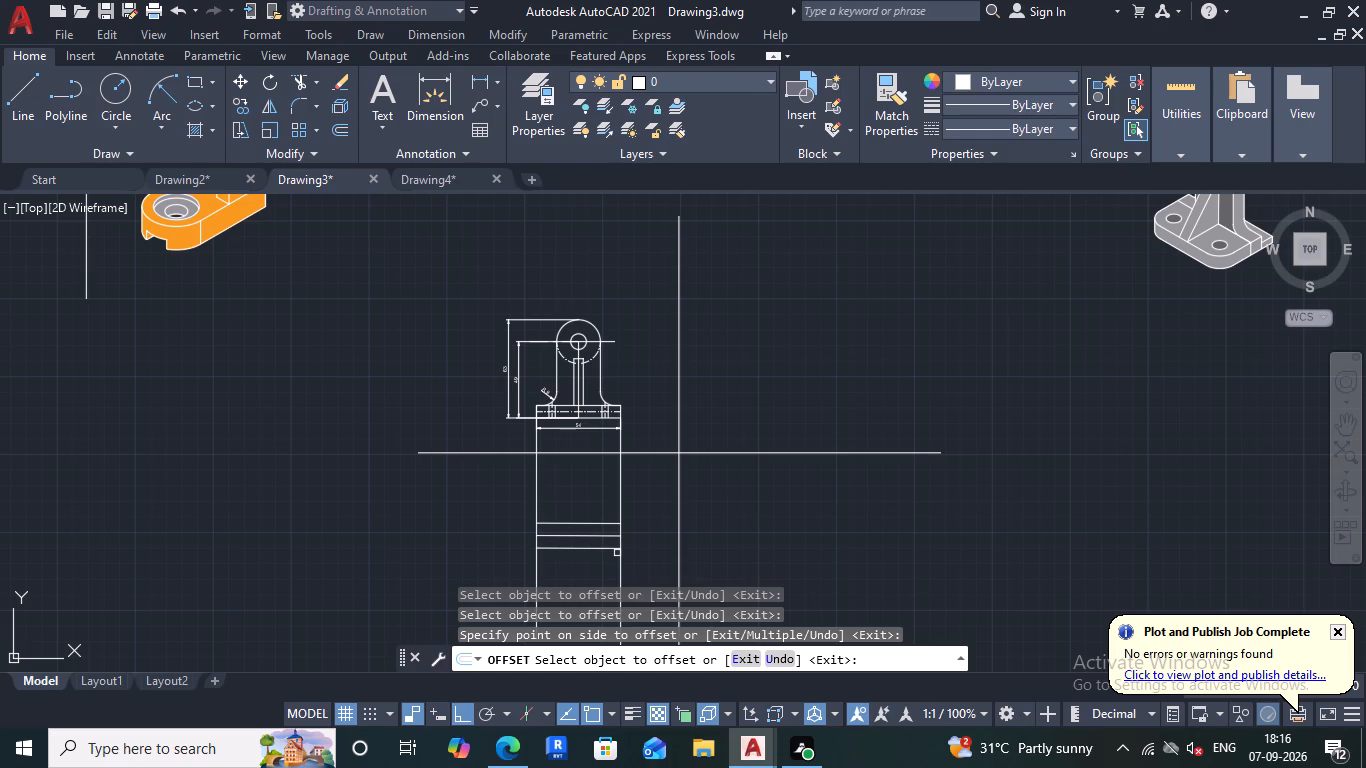
# Draw a vertical projection line from the lower end of the upright's left edge, at the R9 fillet, down to the lowest parallel line.
pyautogui.scroll(1, 549, 393)
pyautogui.click(28, 89)
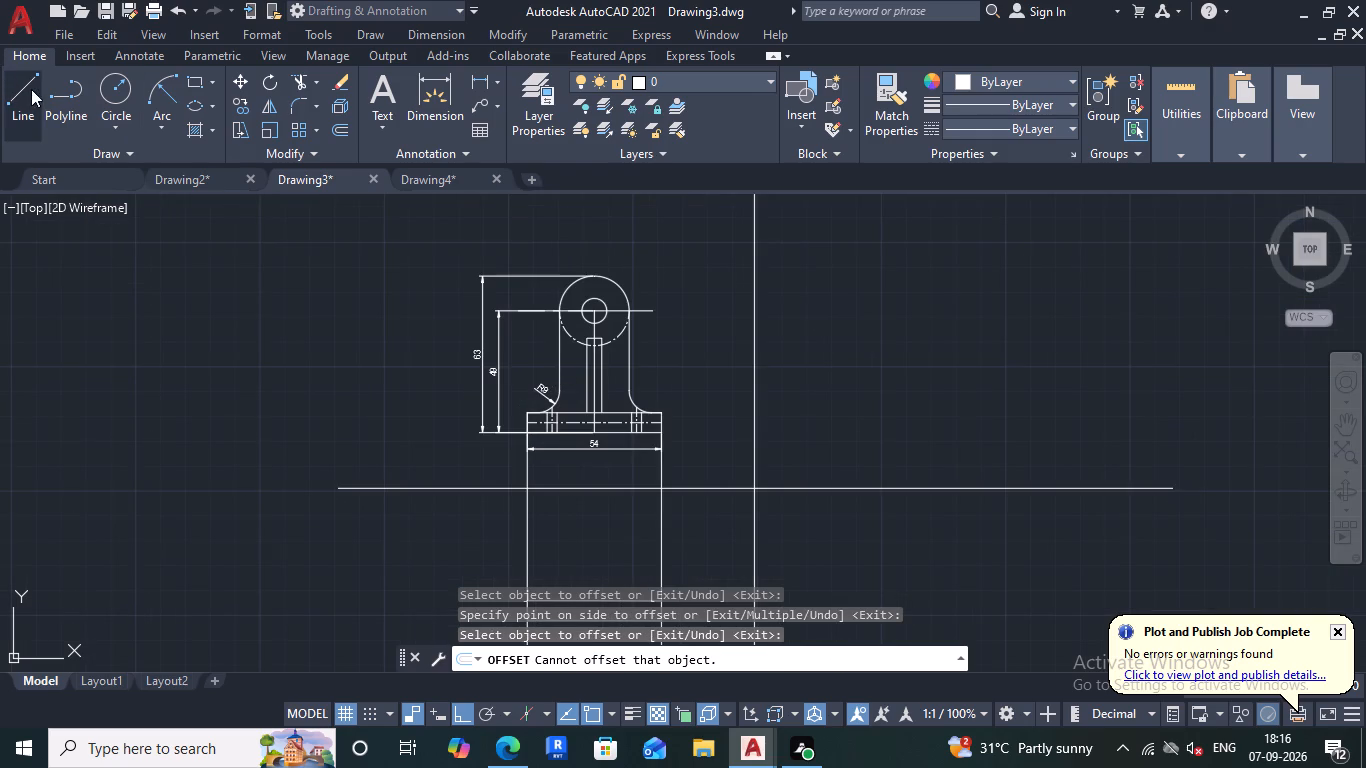
pyautogui.click(565, 396)
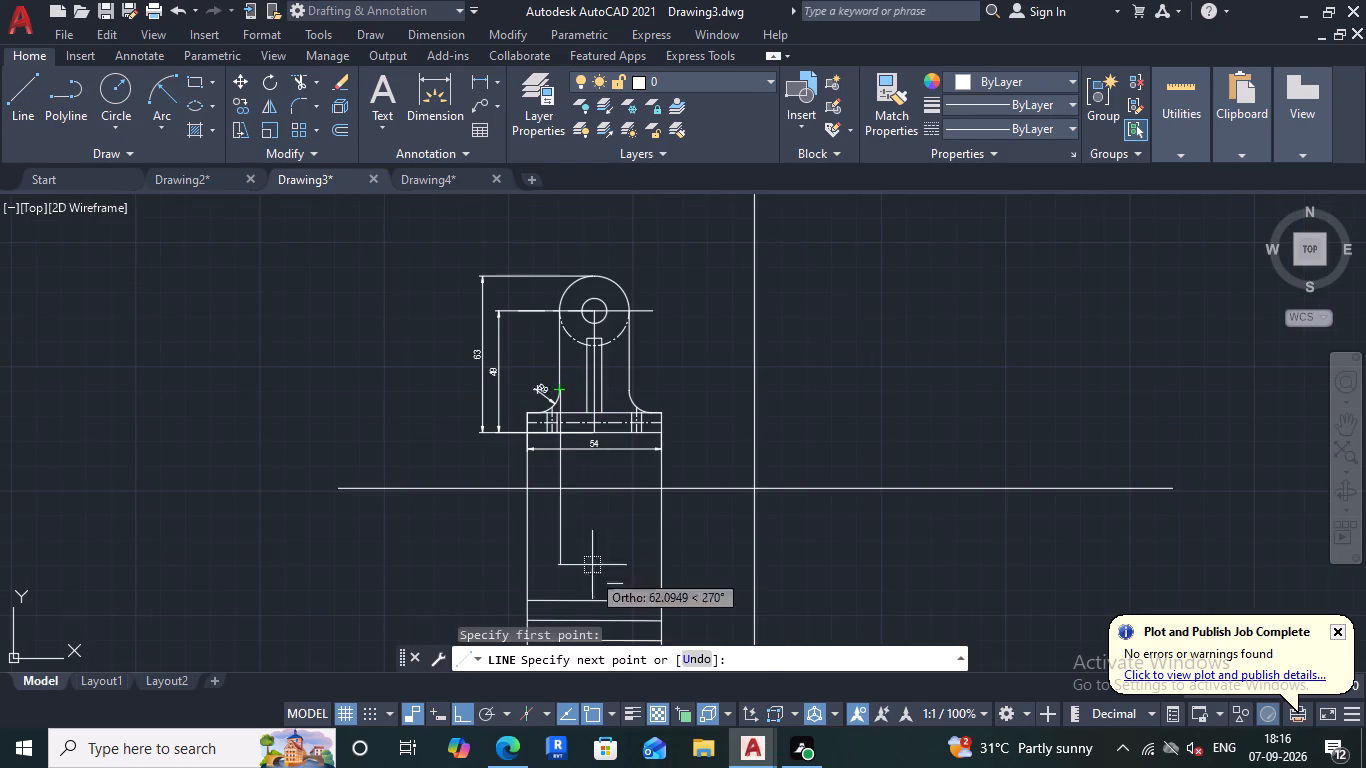
pyautogui.scroll(-2, 558, 543)
pyautogui.scroll(3, 572, 594)
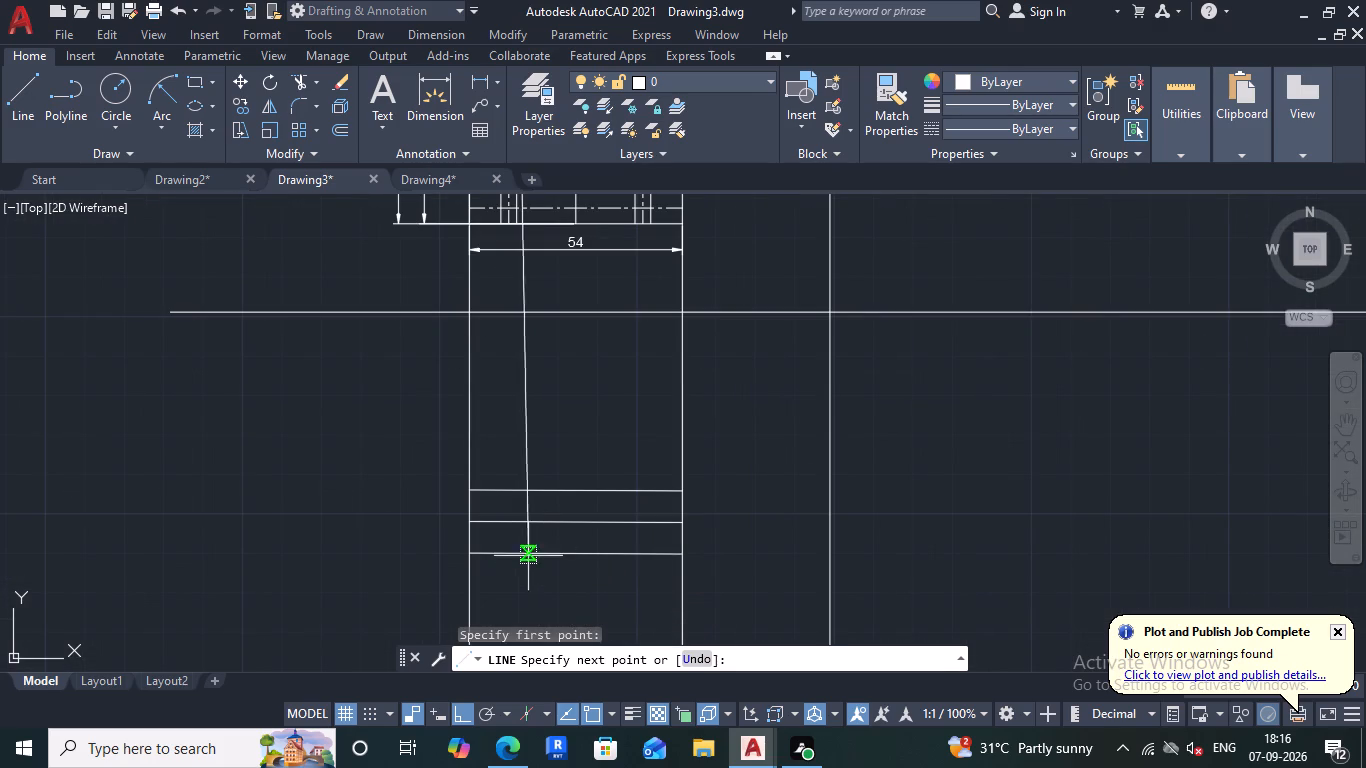
pyautogui.click(526, 552)
pyautogui.press('Escape')
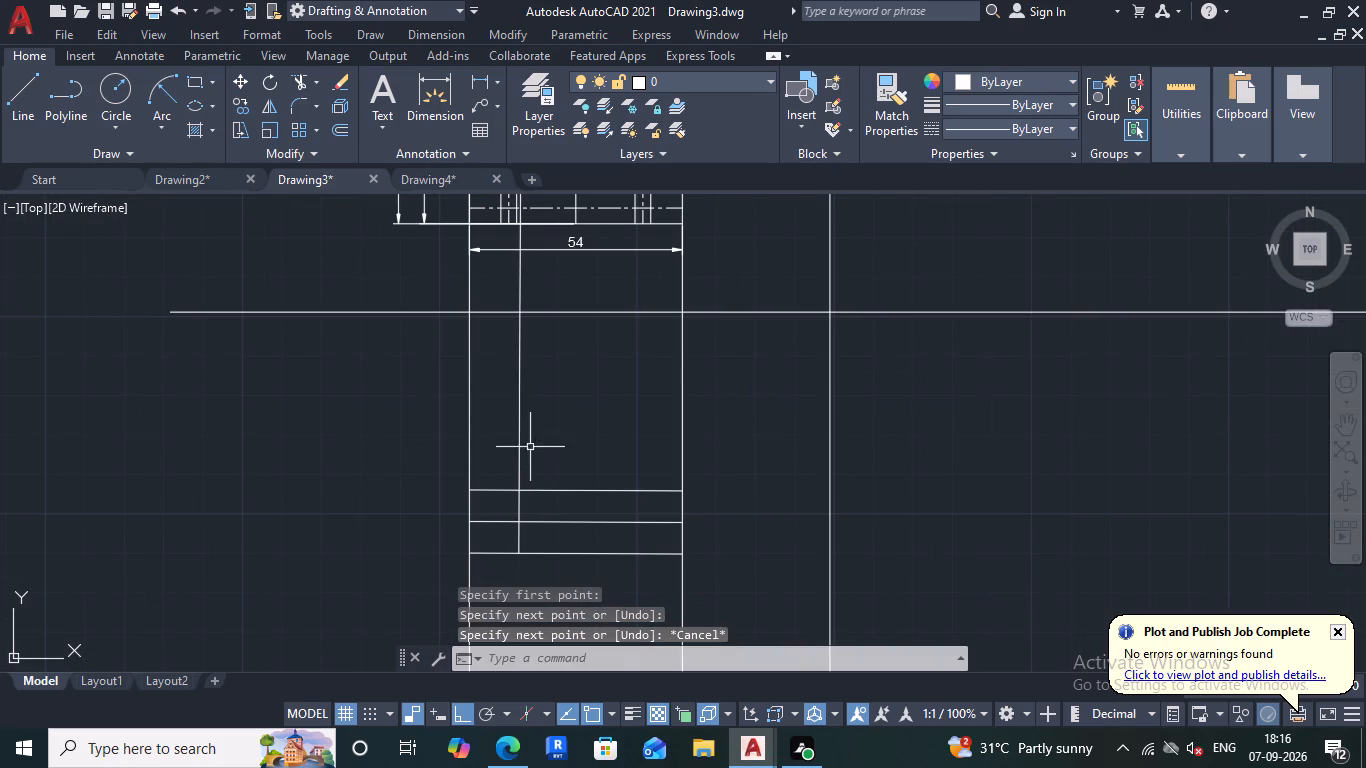
# Draw a matching vertical projection line from the lower end of the upright's right edge down to the lowest parallel line.
pyautogui.scroll(-1, 591, 449)
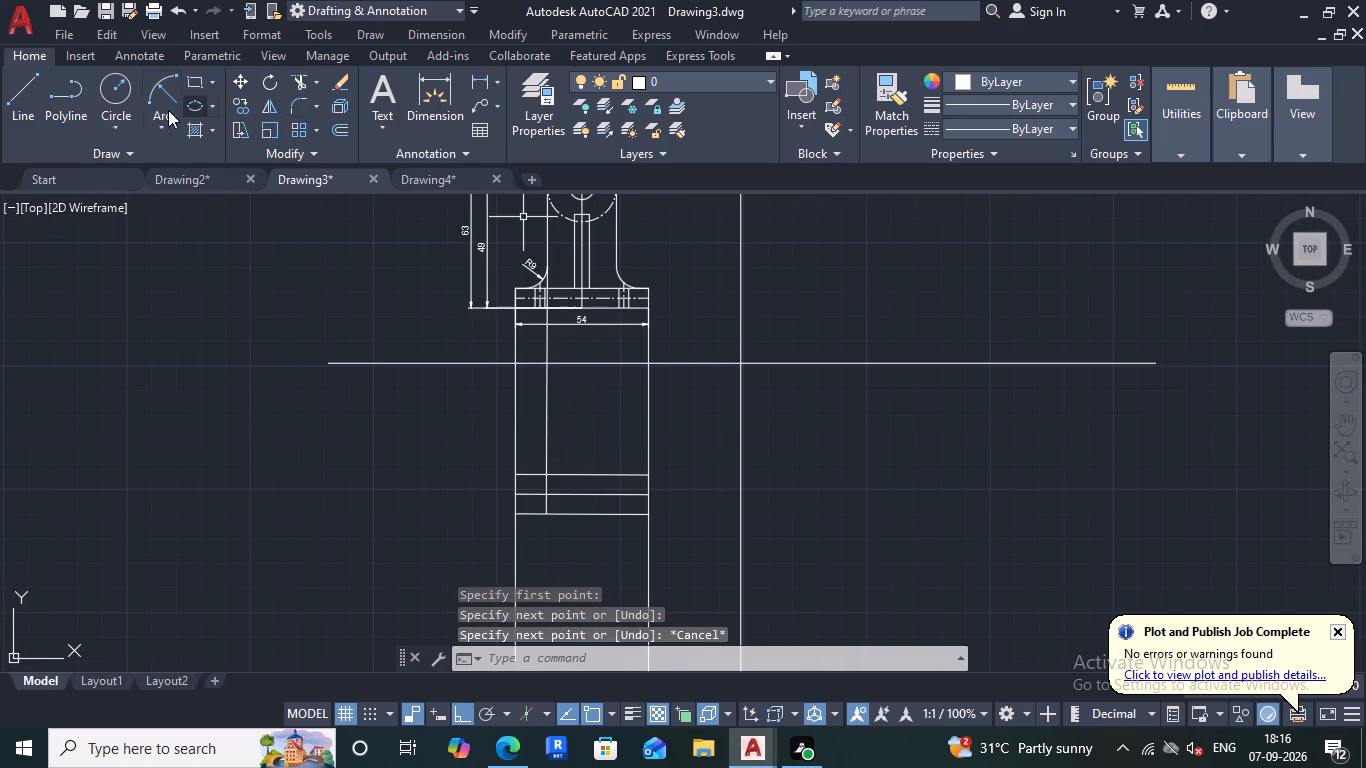
pyautogui.click(33, 89)
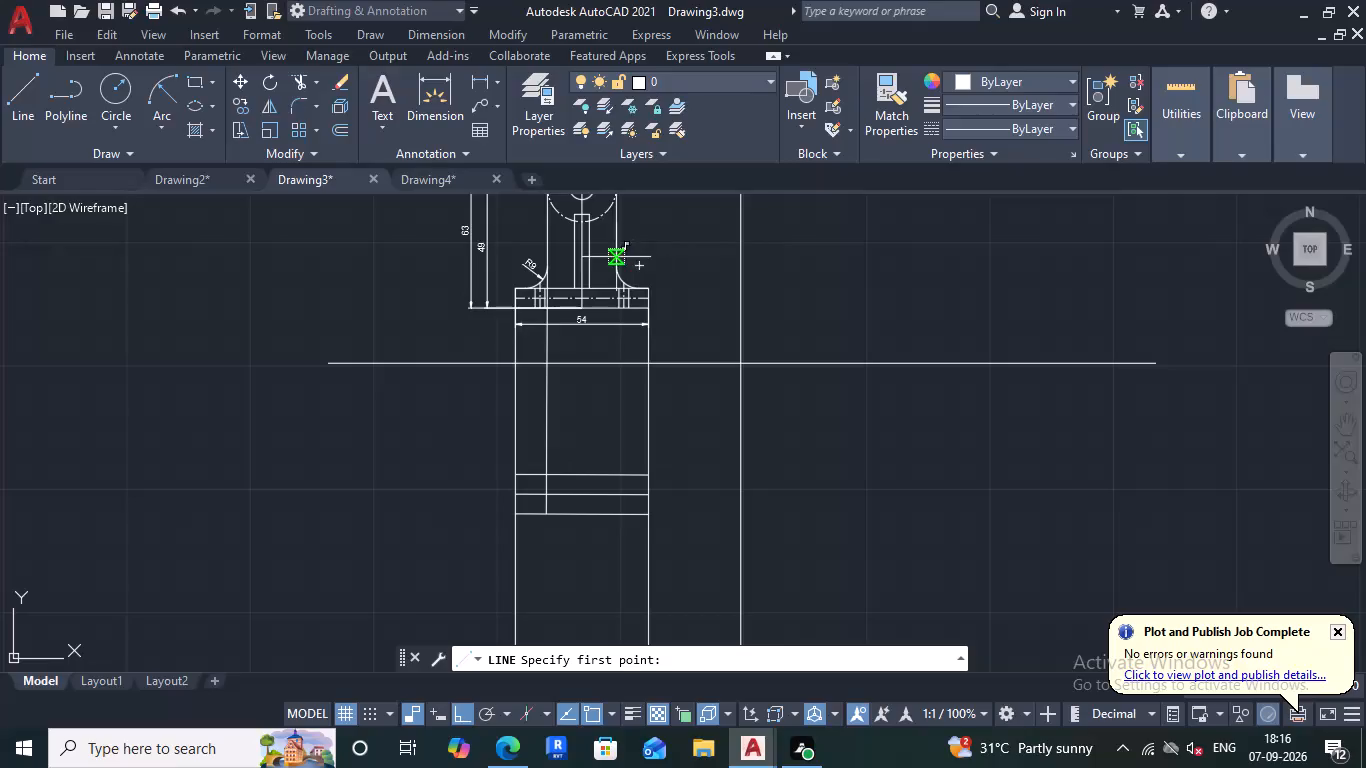
pyautogui.click(618, 268)
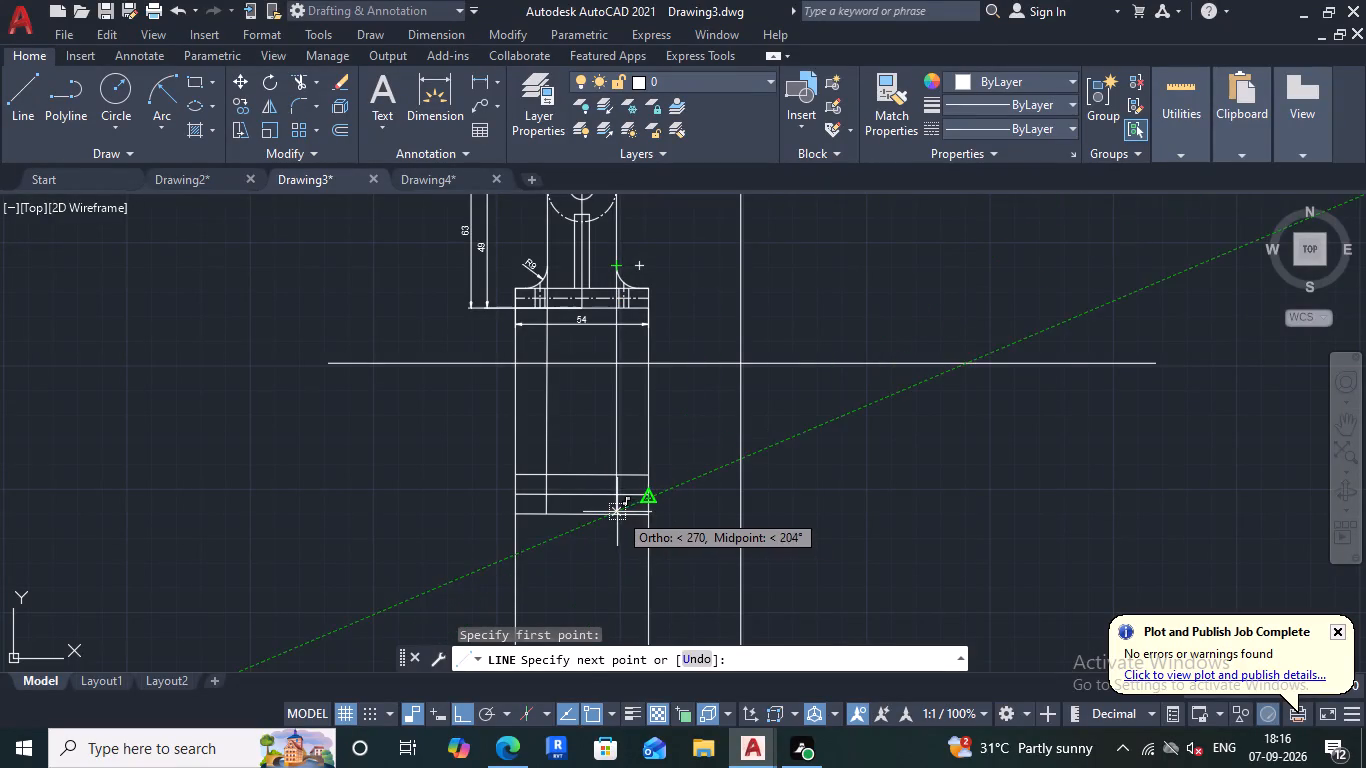
pyautogui.scroll(3, 629, 510)
pyautogui.click(567, 528)
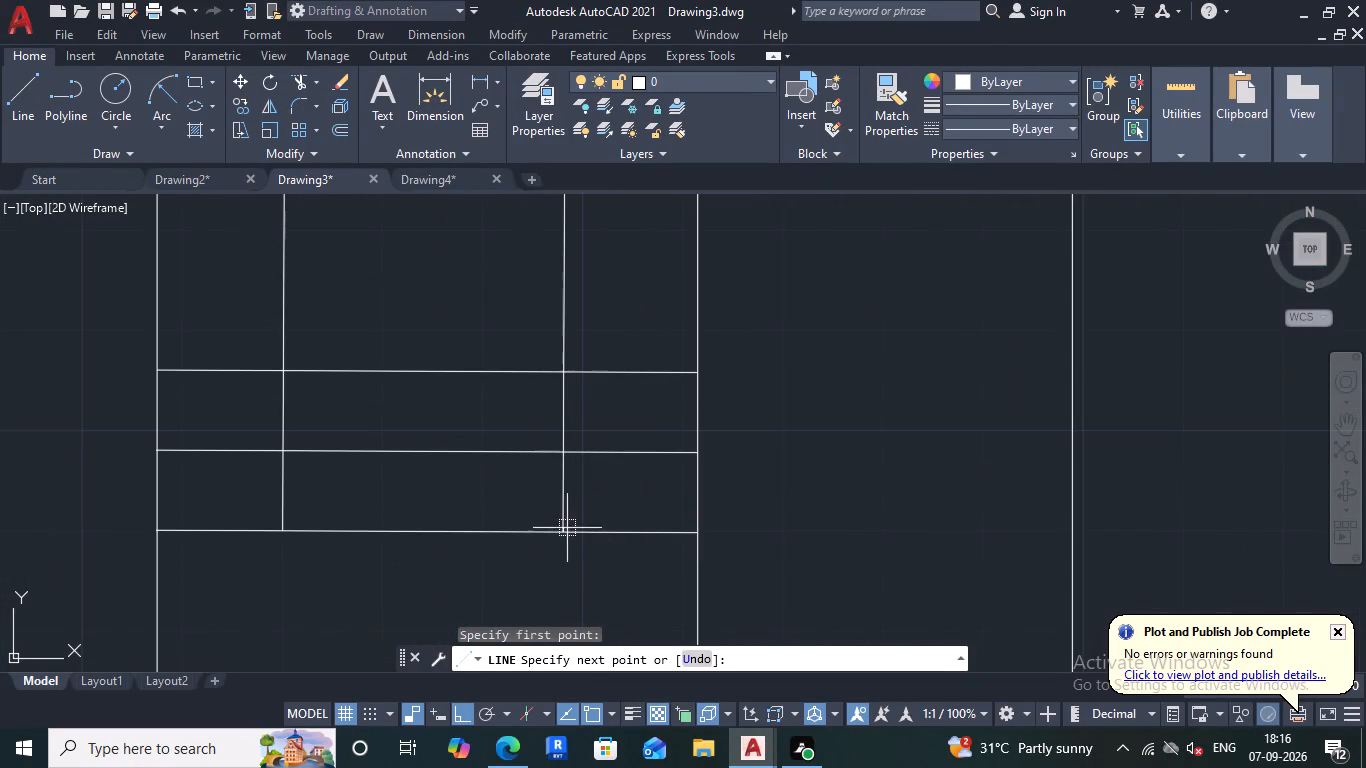
pyautogui.press('Escape')
# Trim both inner projection lines between the horizontal axis line and the uppermost parallel line.
pyautogui.scroll(-2, 530, 283)
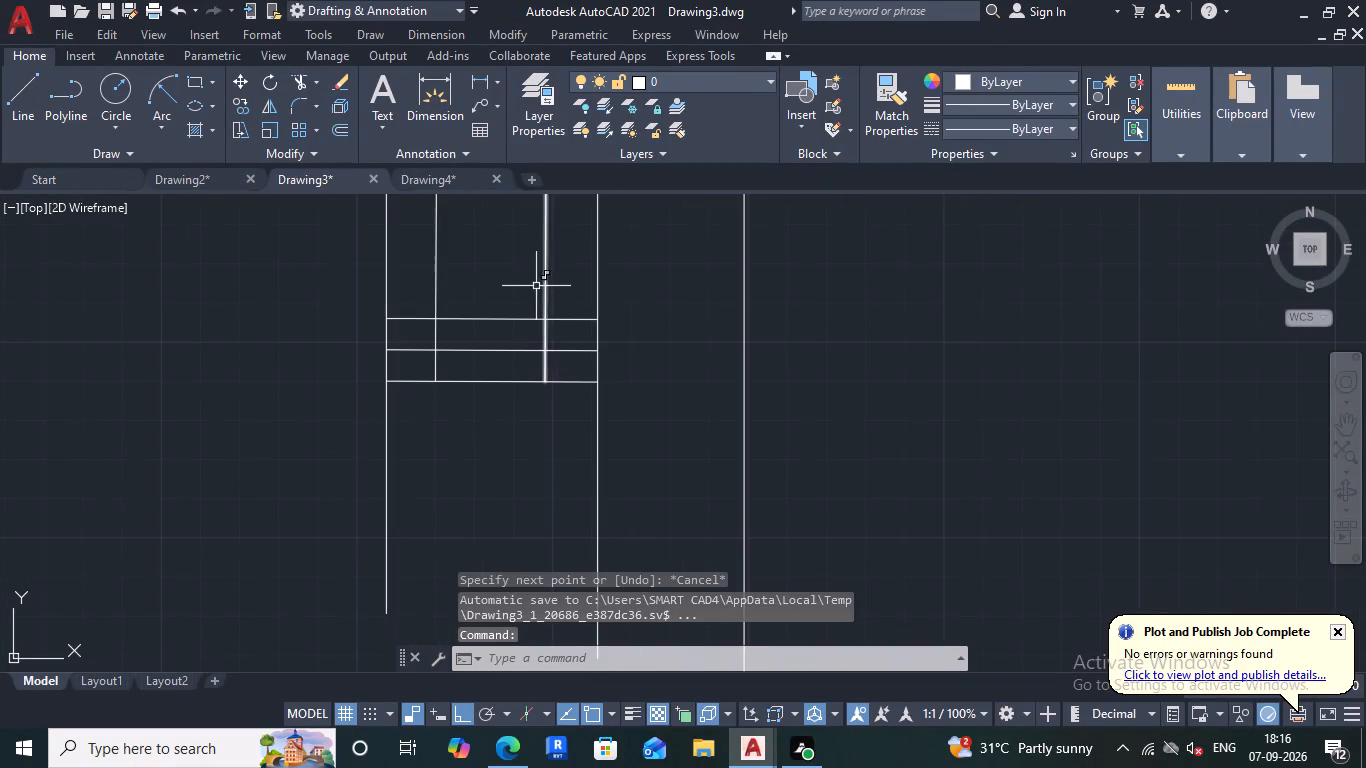
pyautogui.moveTo(536, 286); pyautogui.dragTo(545, 388, button='middle')
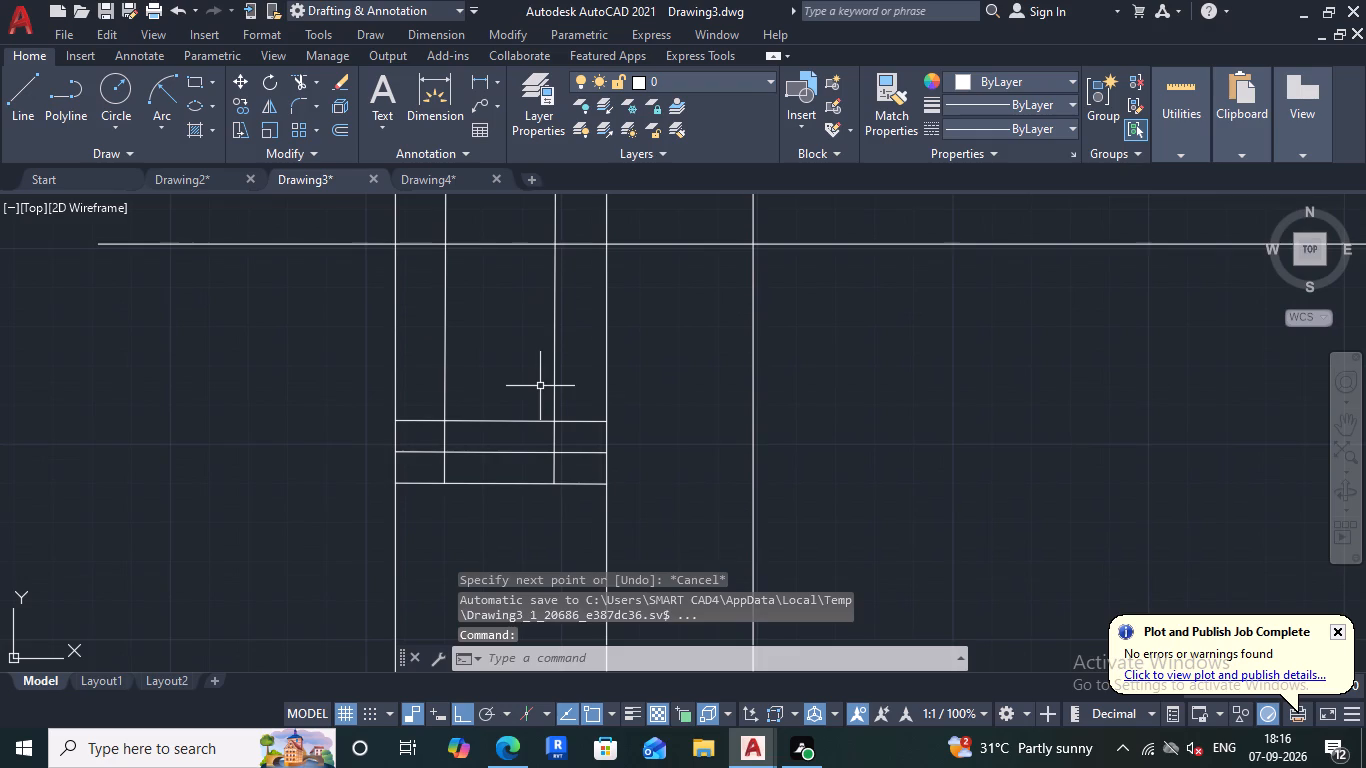
pyautogui.click(293, 81)
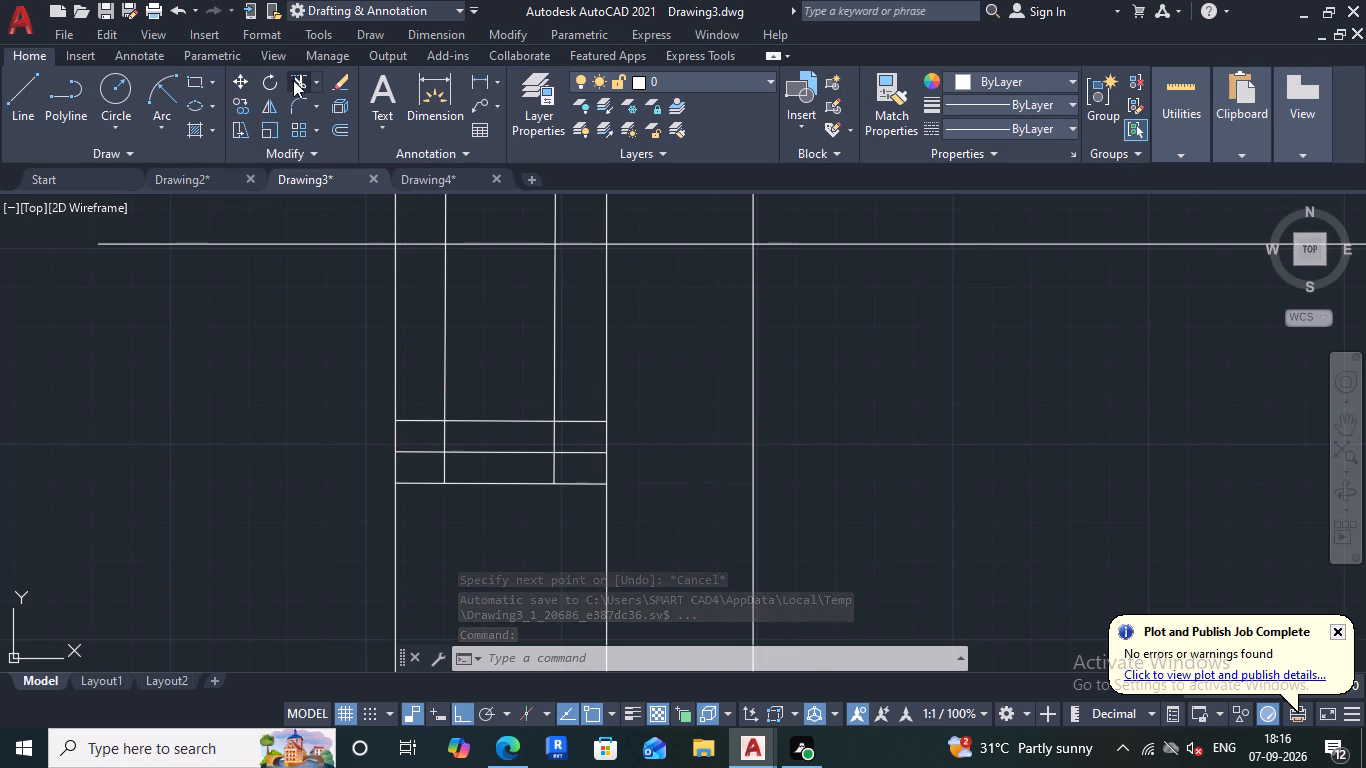
pyautogui.moveTo(565, 316); pyautogui.dragTo(440, 374)
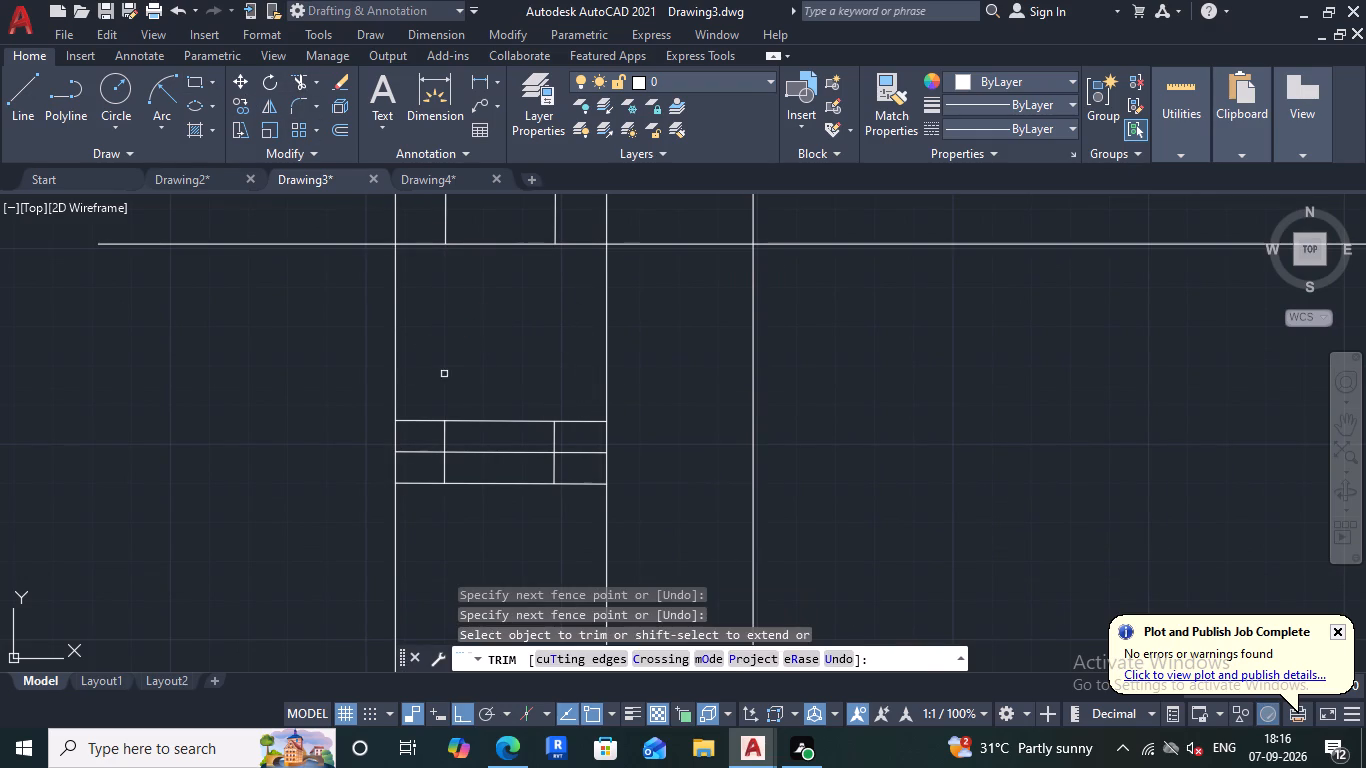
pyautogui.press('Escape')
# Erase the two leftover inner projection line pieces above the horizontal axis line.
pyautogui.scroll(-3, 509, 306)
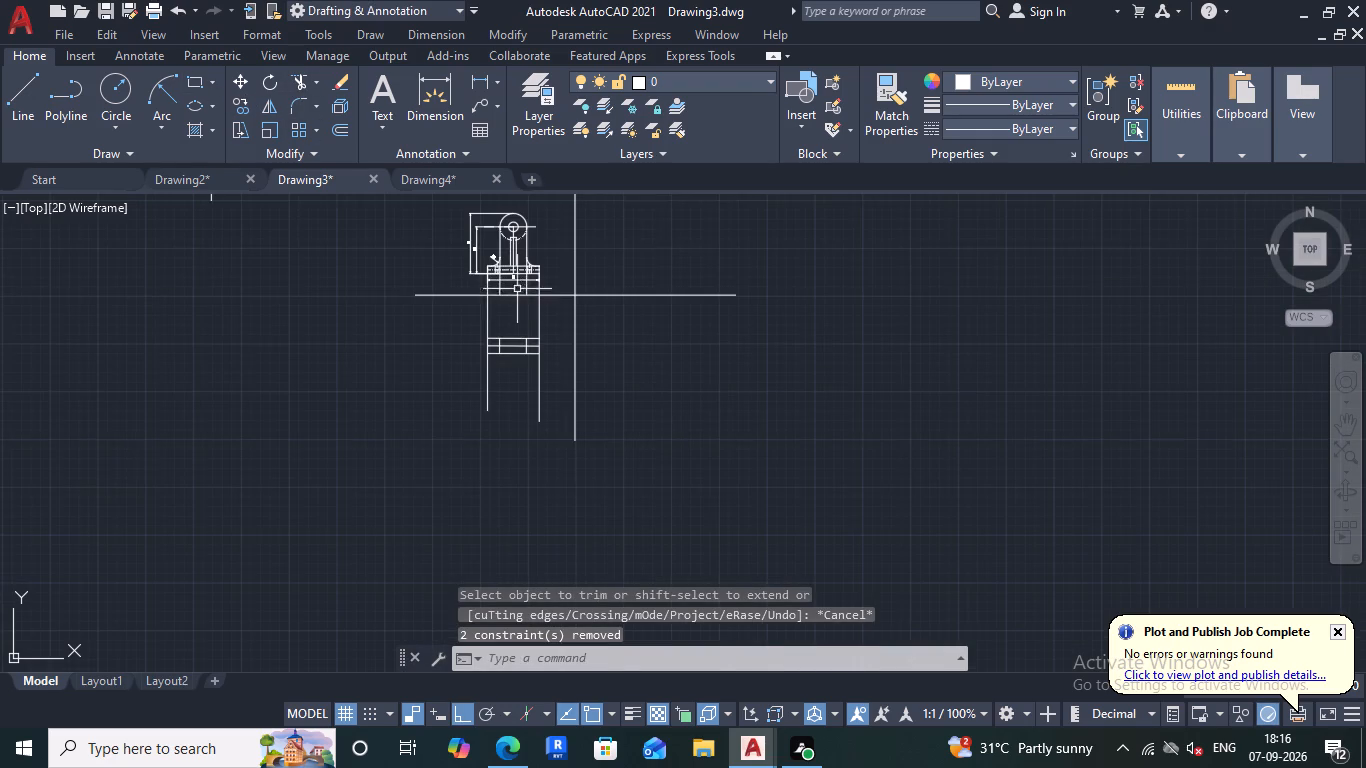
pyautogui.scroll(3, 527, 292)
pyautogui.click(526, 294)
pyautogui.click(519, 293)
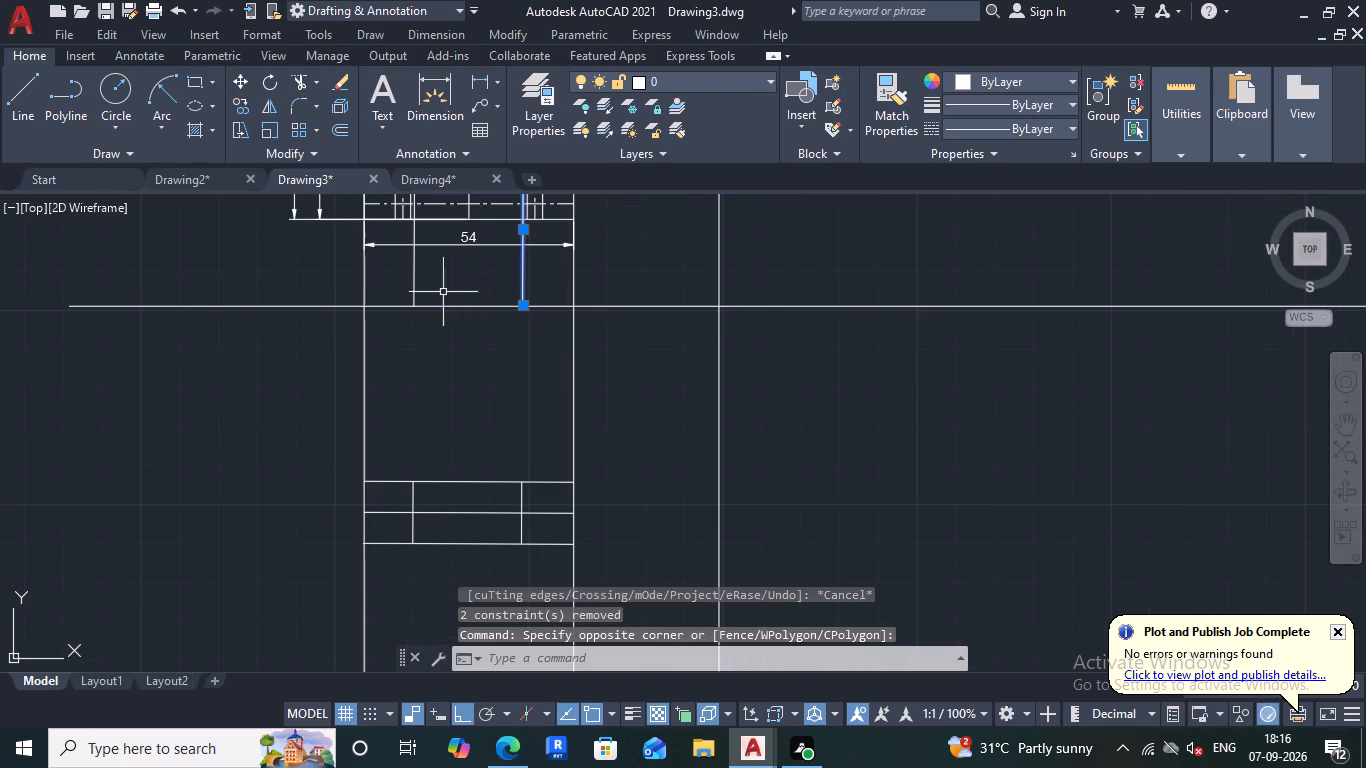
pyautogui.click(432, 292)
pyautogui.click(398, 294)
pyautogui.press('Delete')
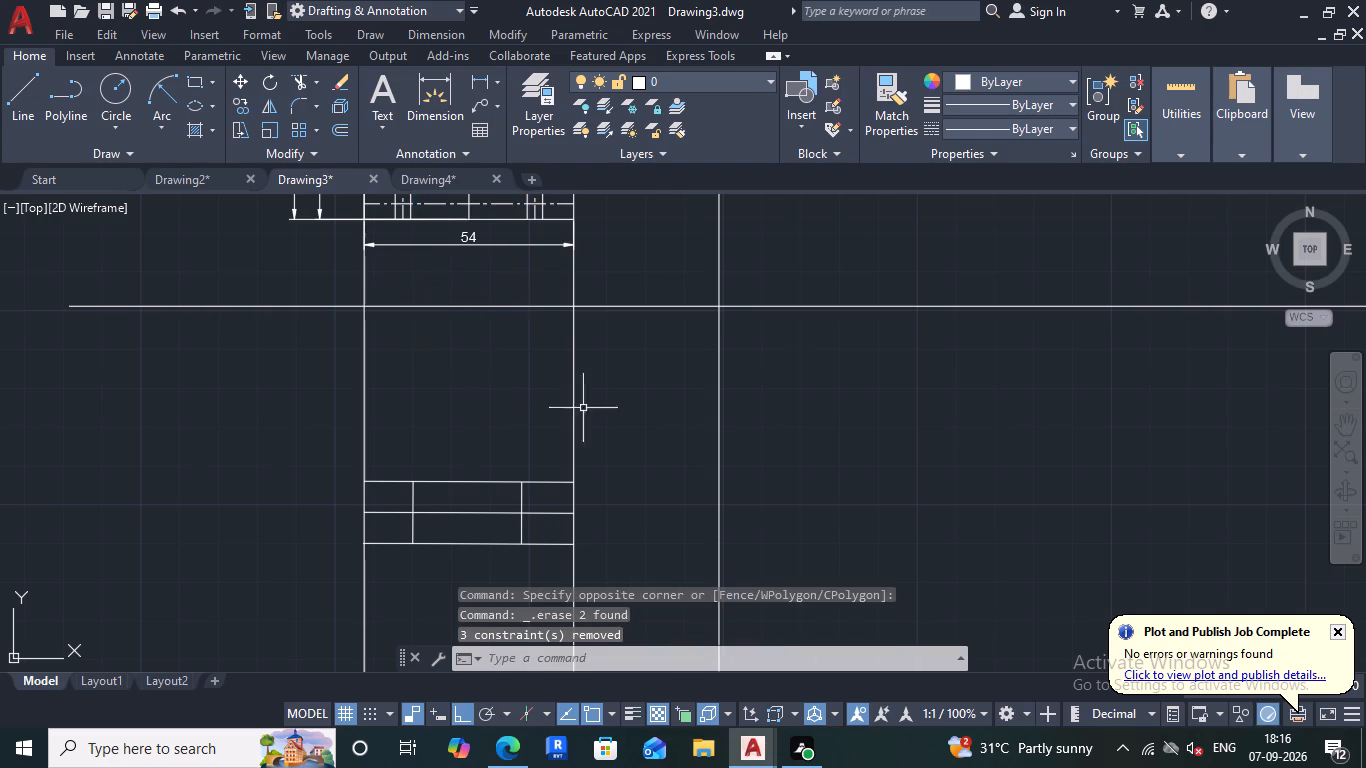
# Erase the two outer vertical projection lines running down from the base.
pyautogui.moveTo(620, 388); pyautogui.dragTo(589, 387)
pyautogui.click(297, 378)
pyautogui.press('Delete')
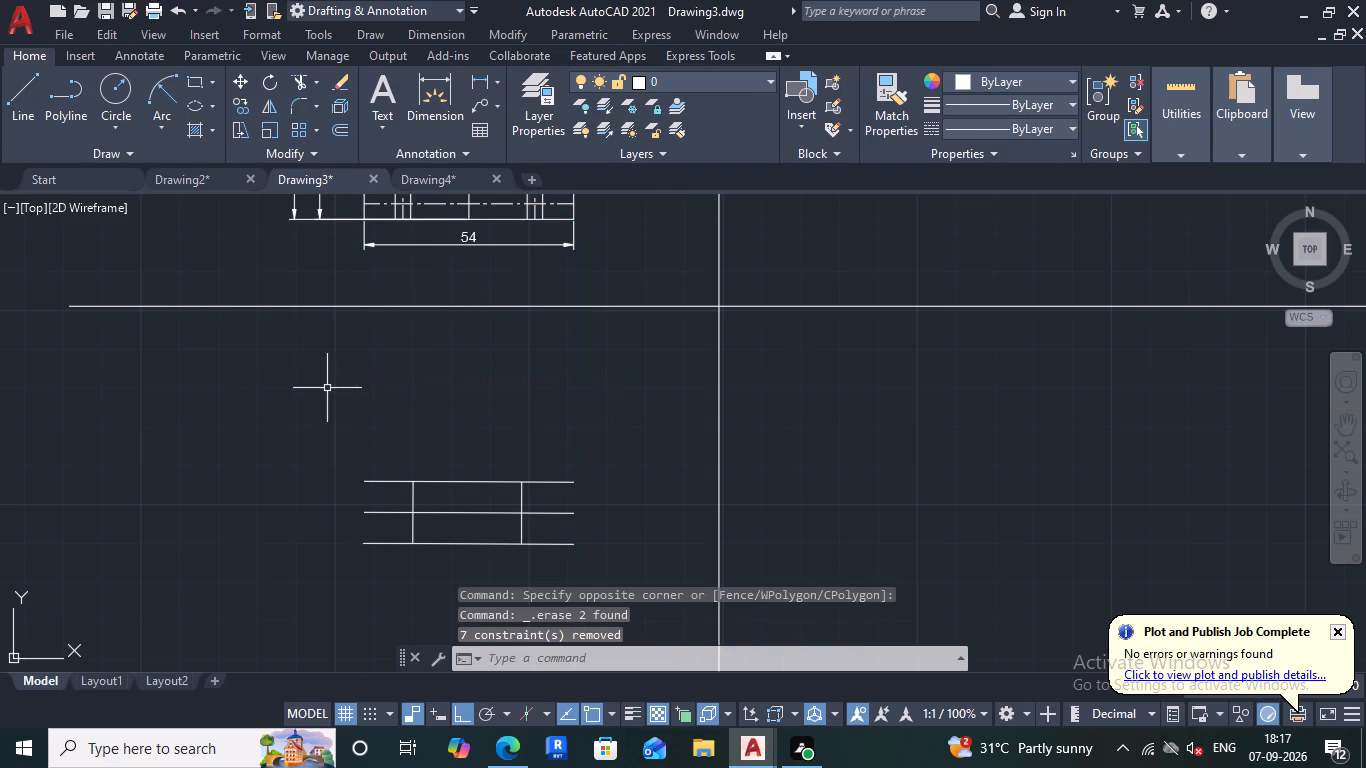
# Draw a vertical line joining the left ends of the three parallel lines in the top view.
pyautogui.scroll(1, 376, 421)
pyautogui.click(25, 83)
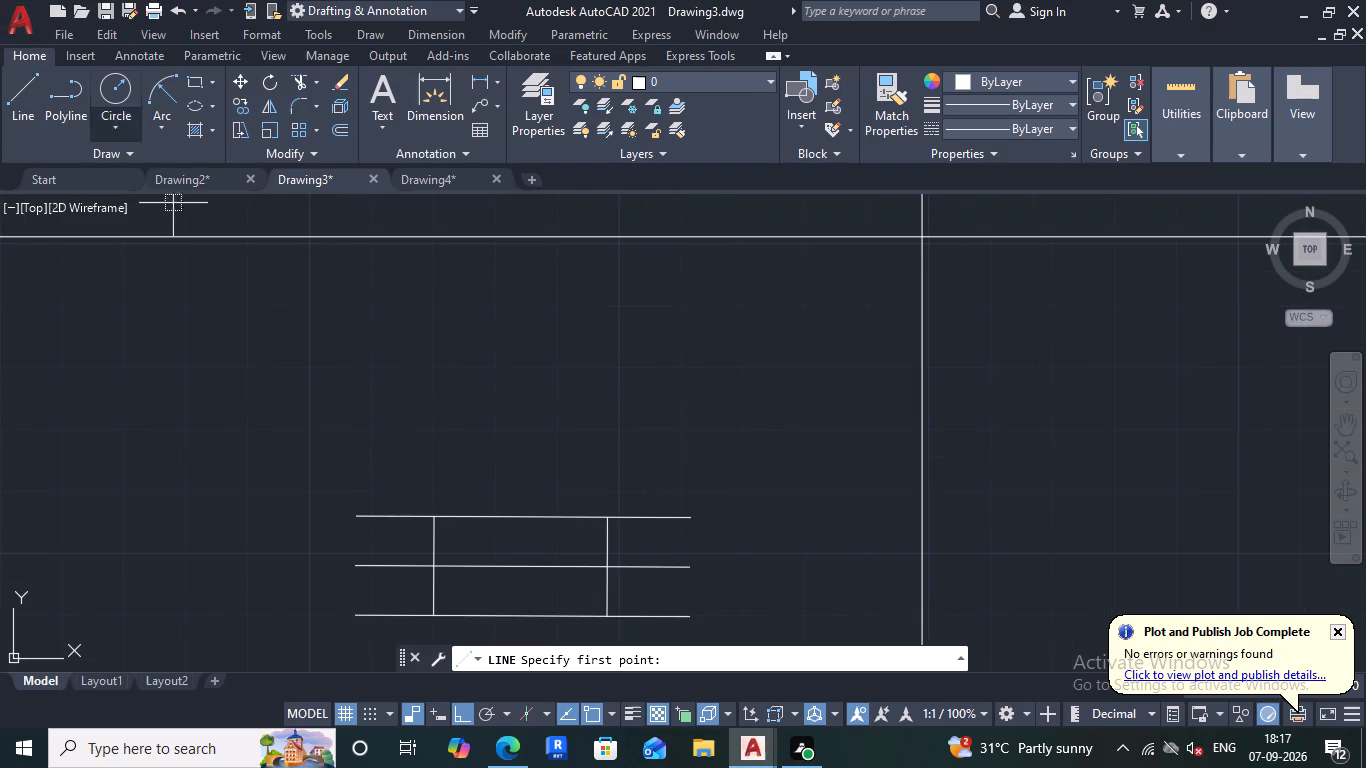
pyautogui.scroll(-1, 361, 316)
pyautogui.scroll(-2, 586, 327)
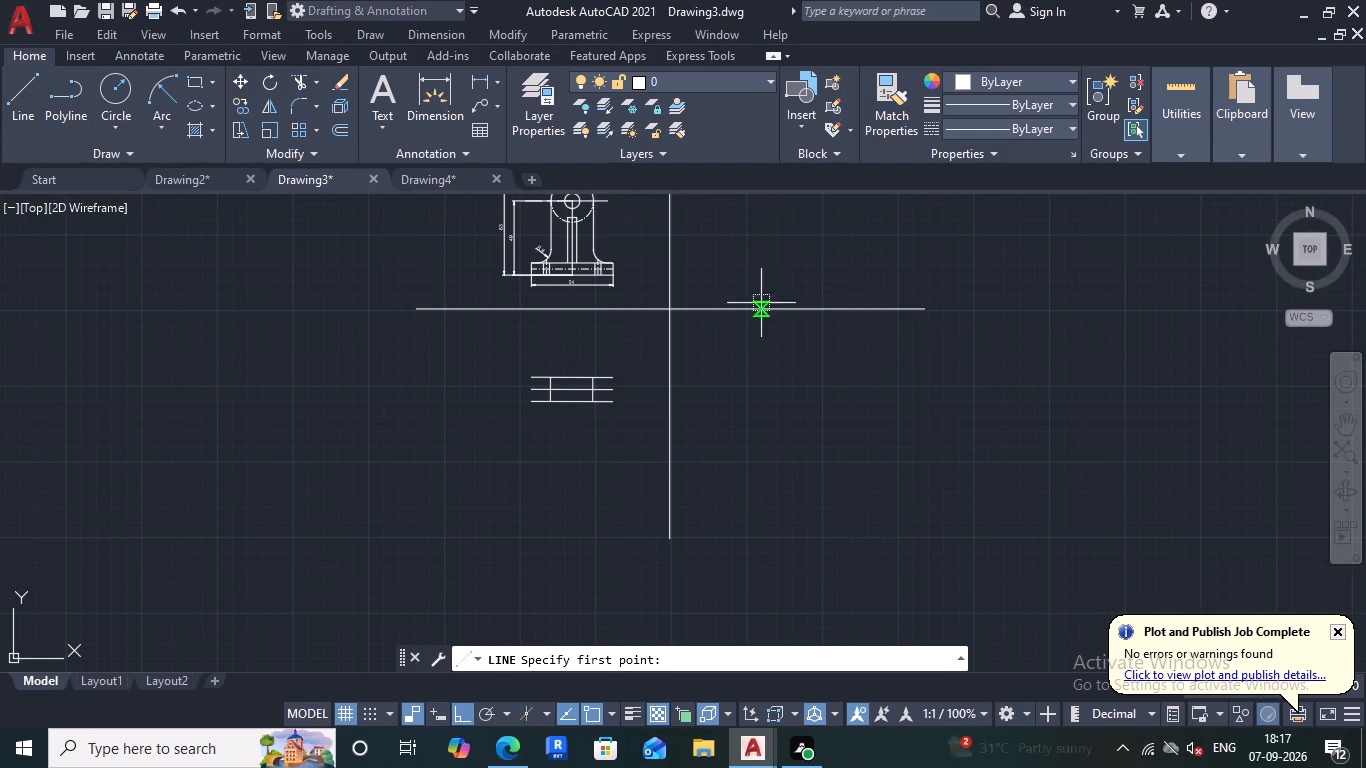
pyautogui.scroll(3, 530, 387)
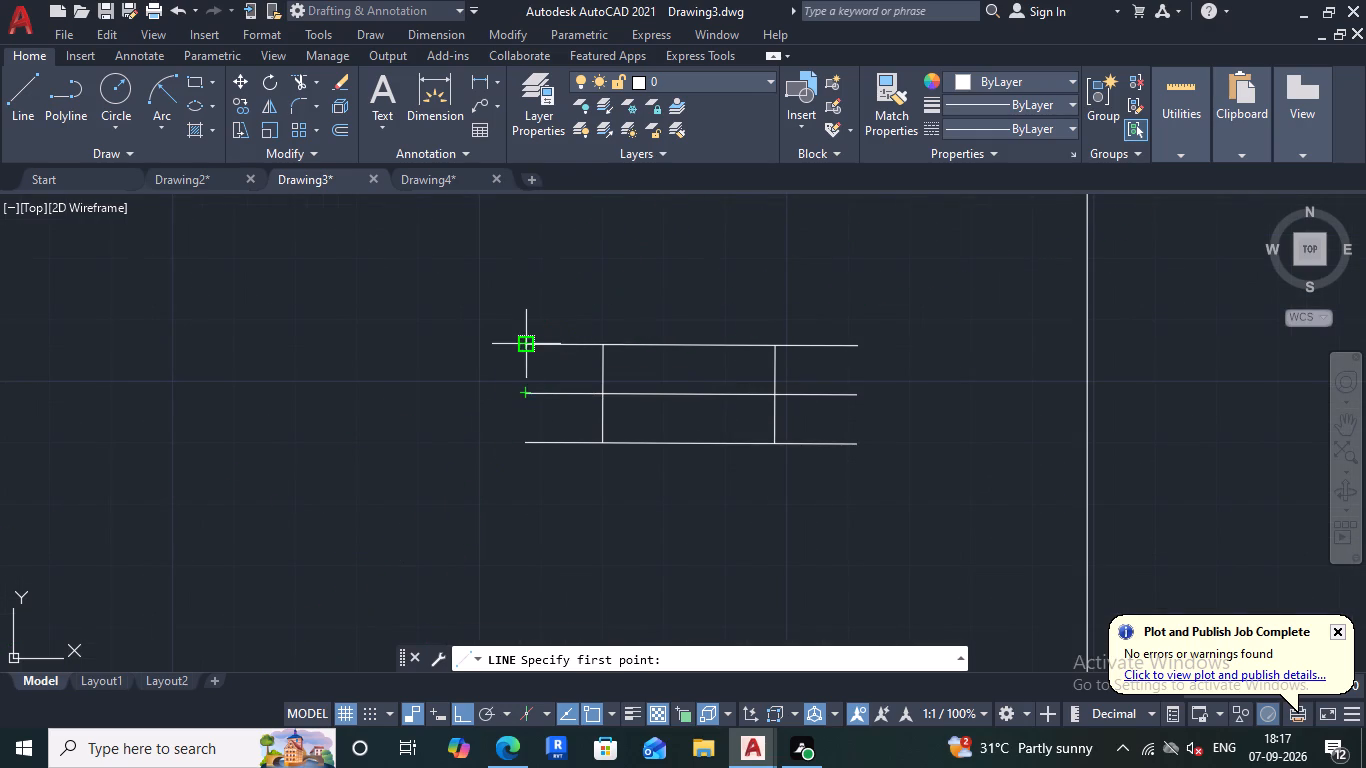
pyautogui.click(531, 349)
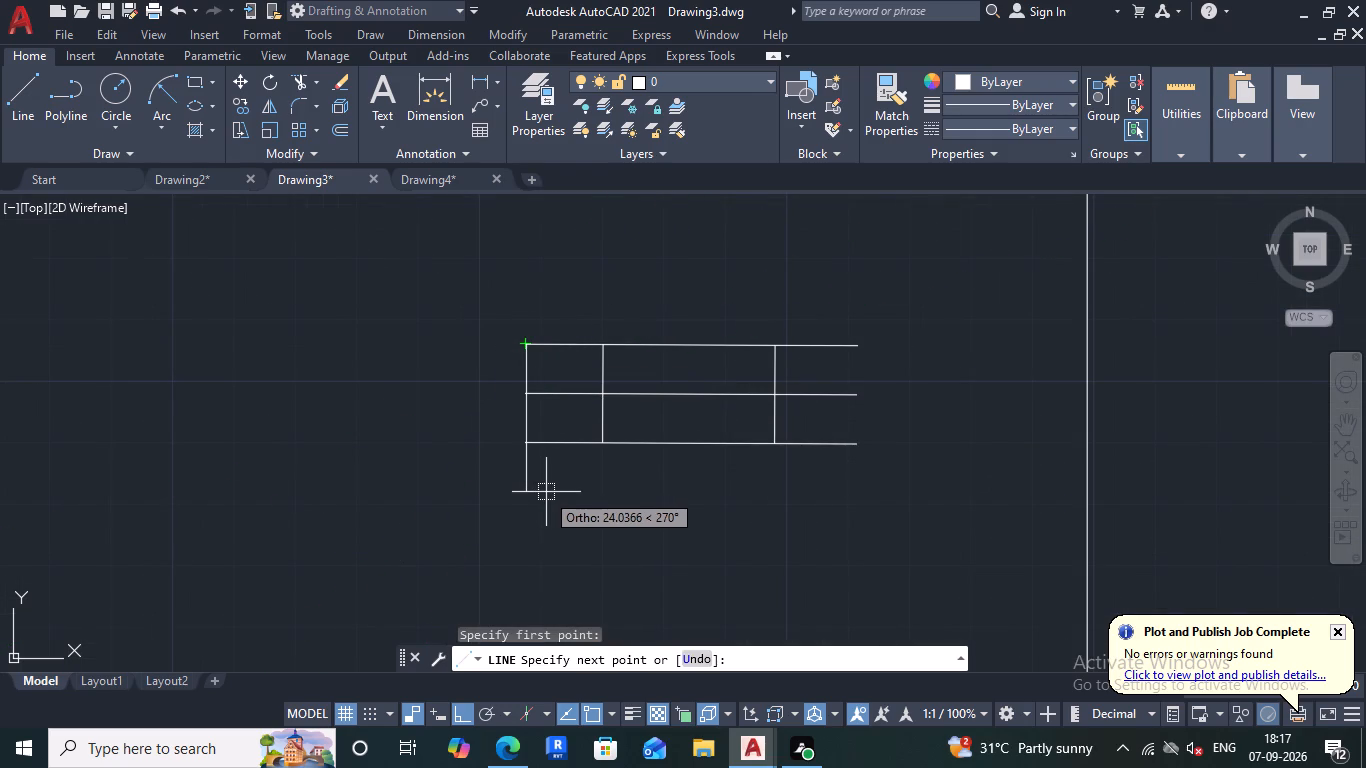
pyautogui.click(525, 438)
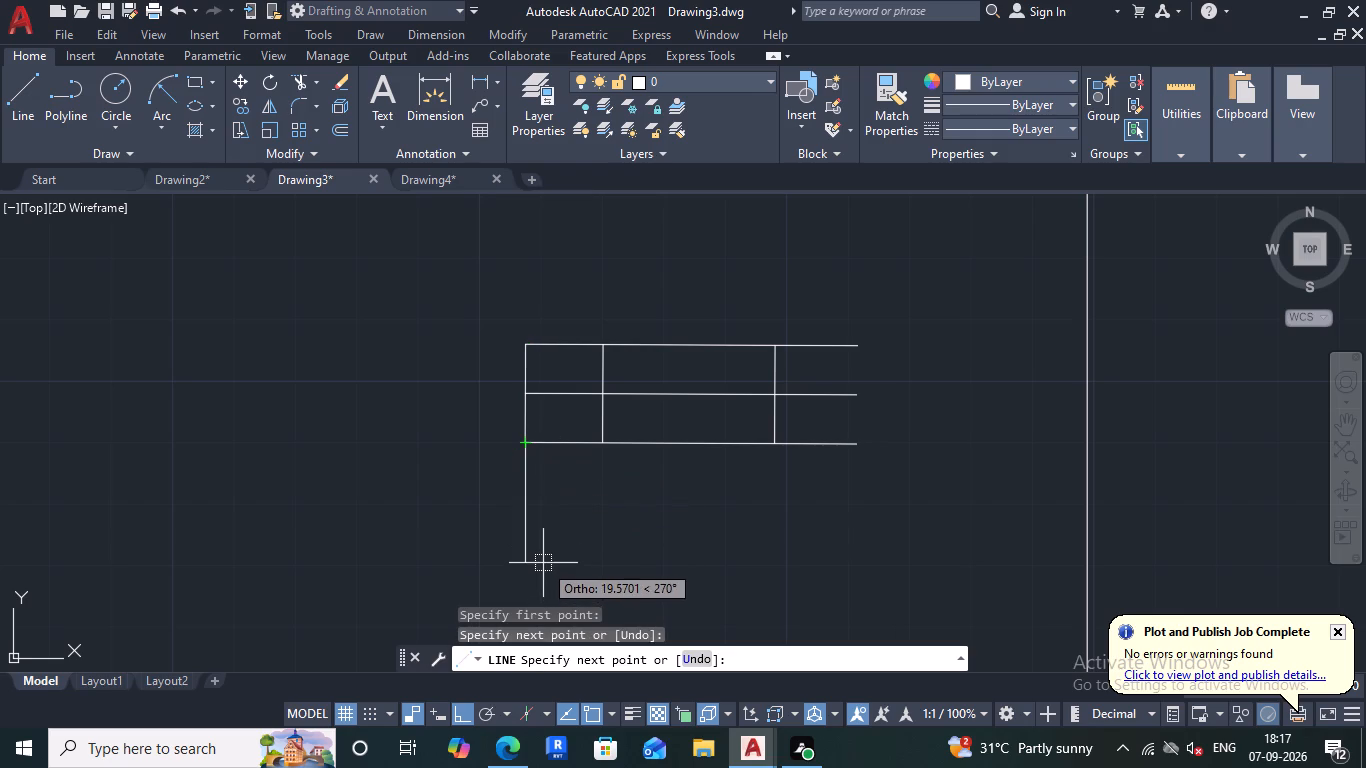
pyautogui.press('2')
pyautogui.press('3')
pyautogui.press('Return')
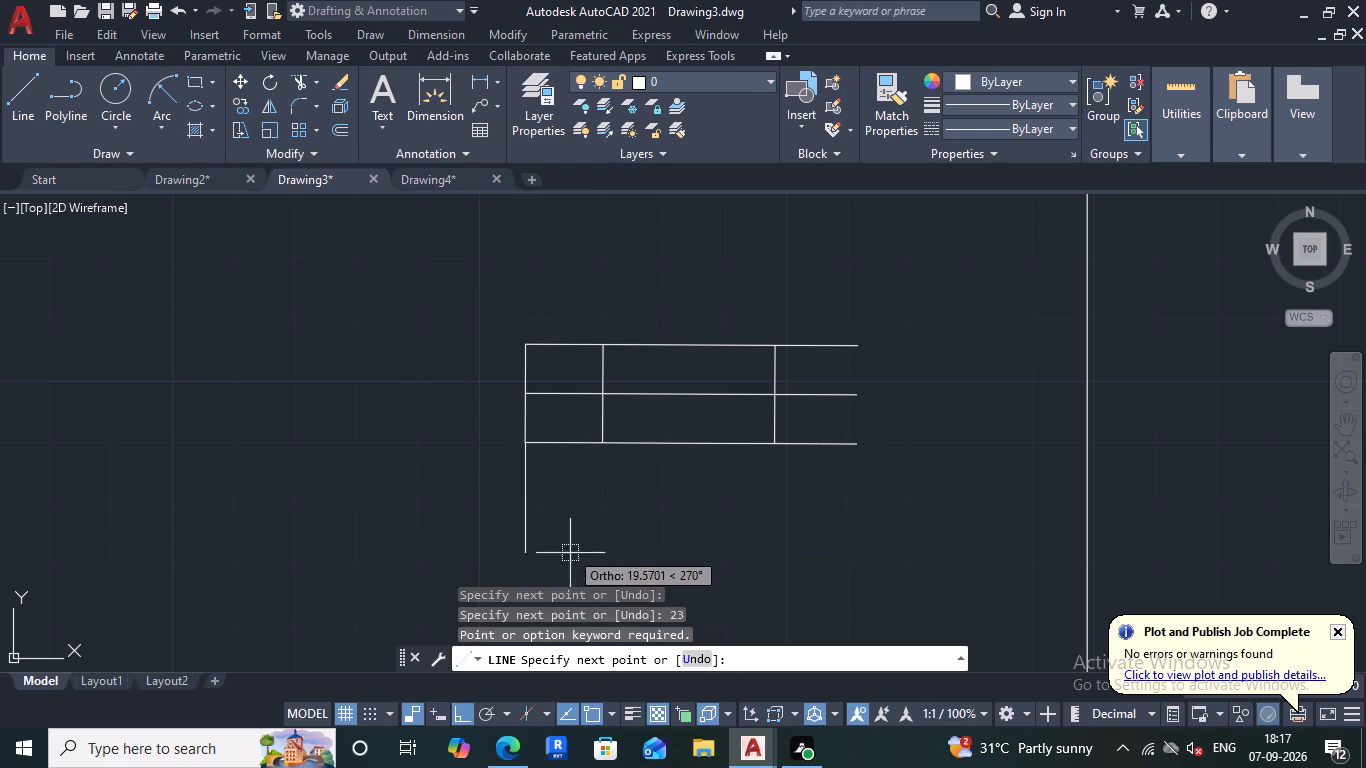
pyautogui.moveTo(567, 536); pyautogui.dragTo(567, 411, button='middle')
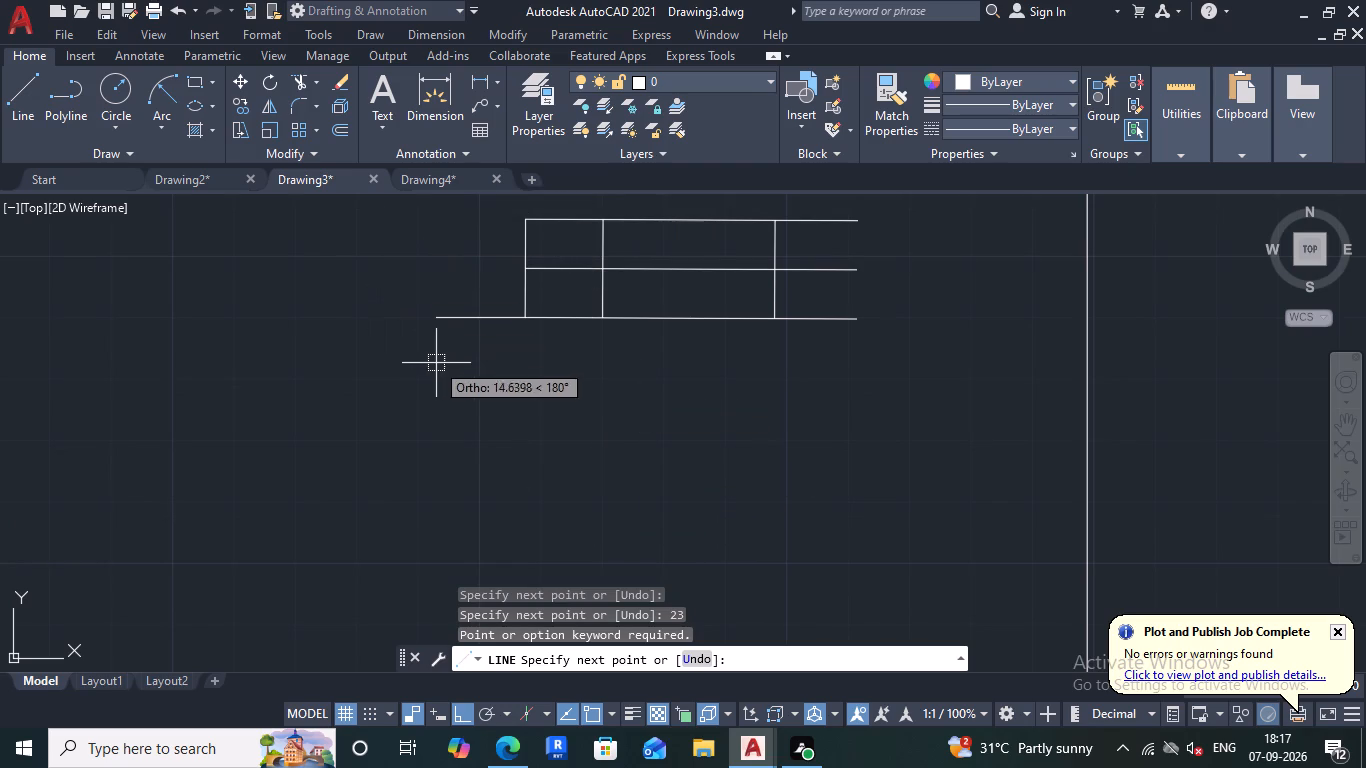
pyautogui.hotkey('ctrl', 'z')
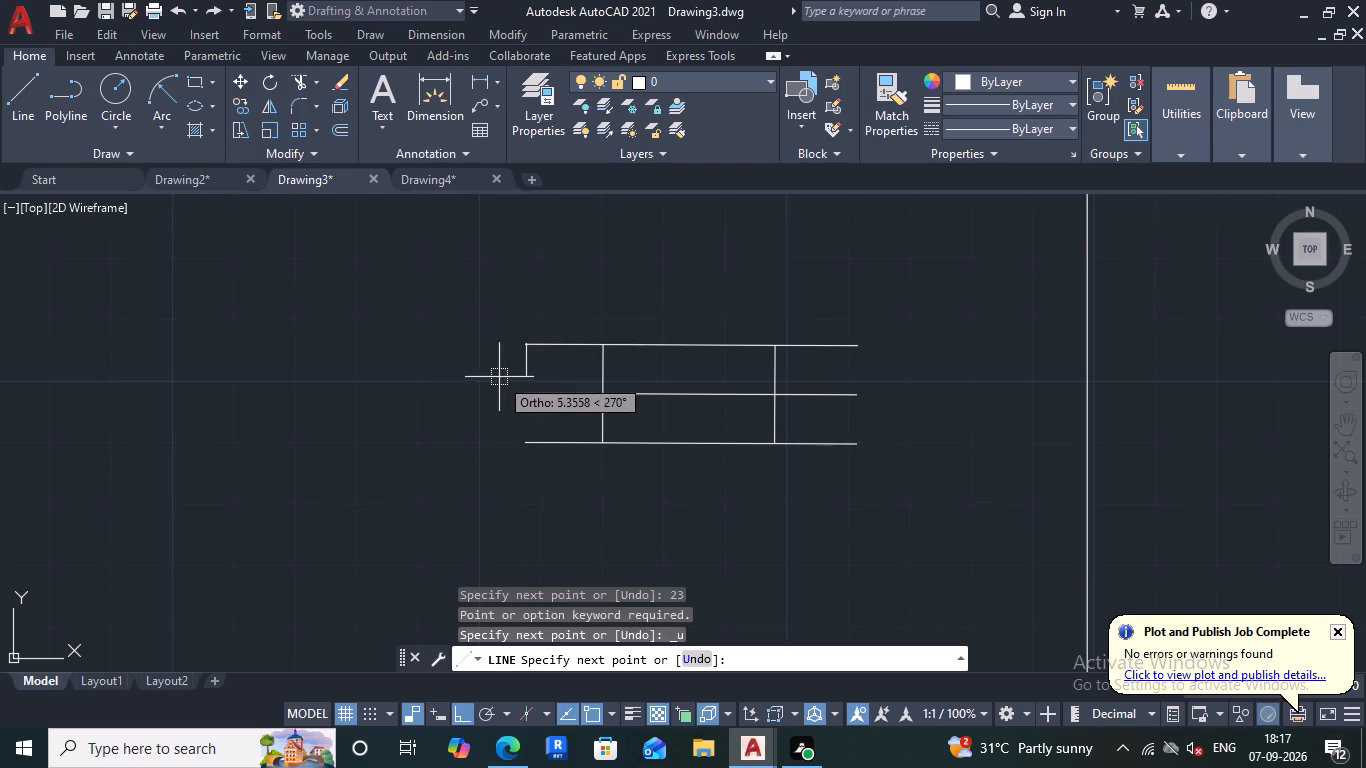
pyautogui.click(527, 439)
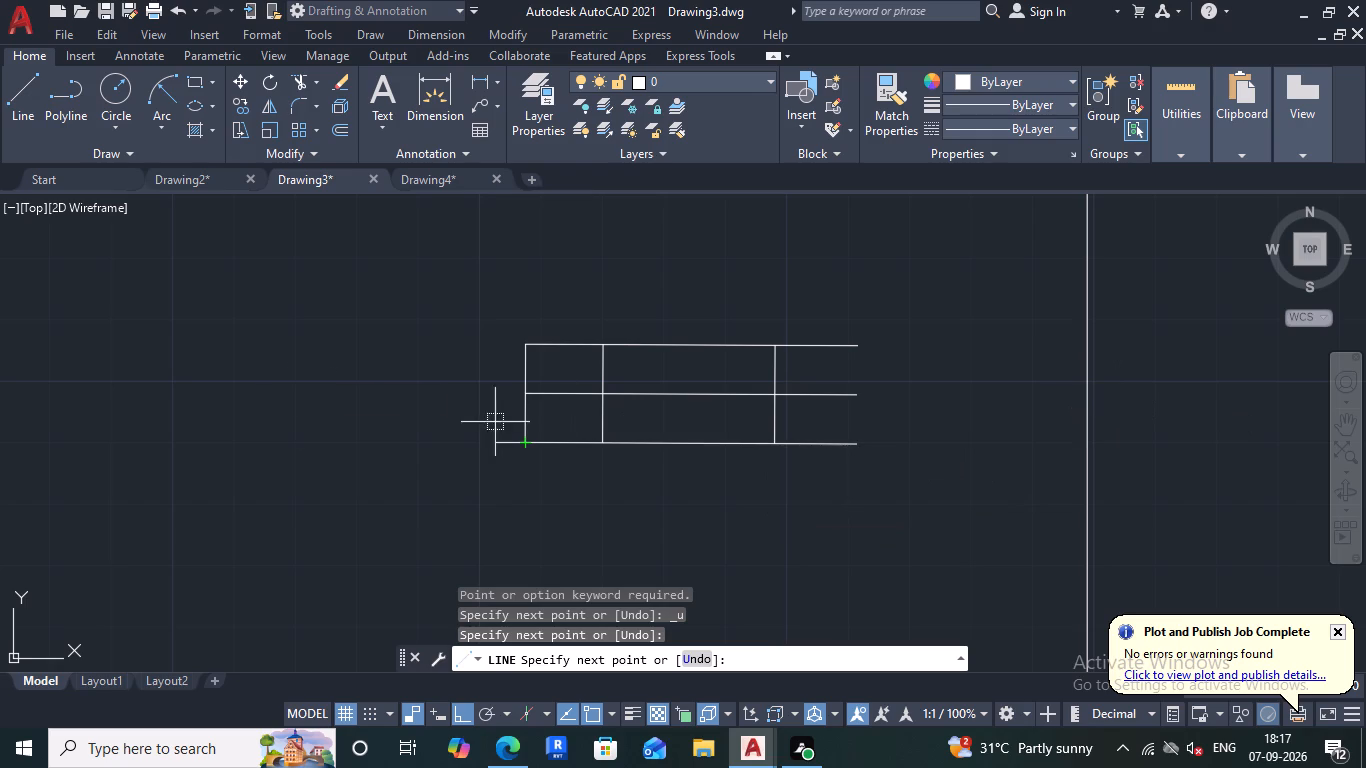
pyautogui.scroll(-3, 569, 550)
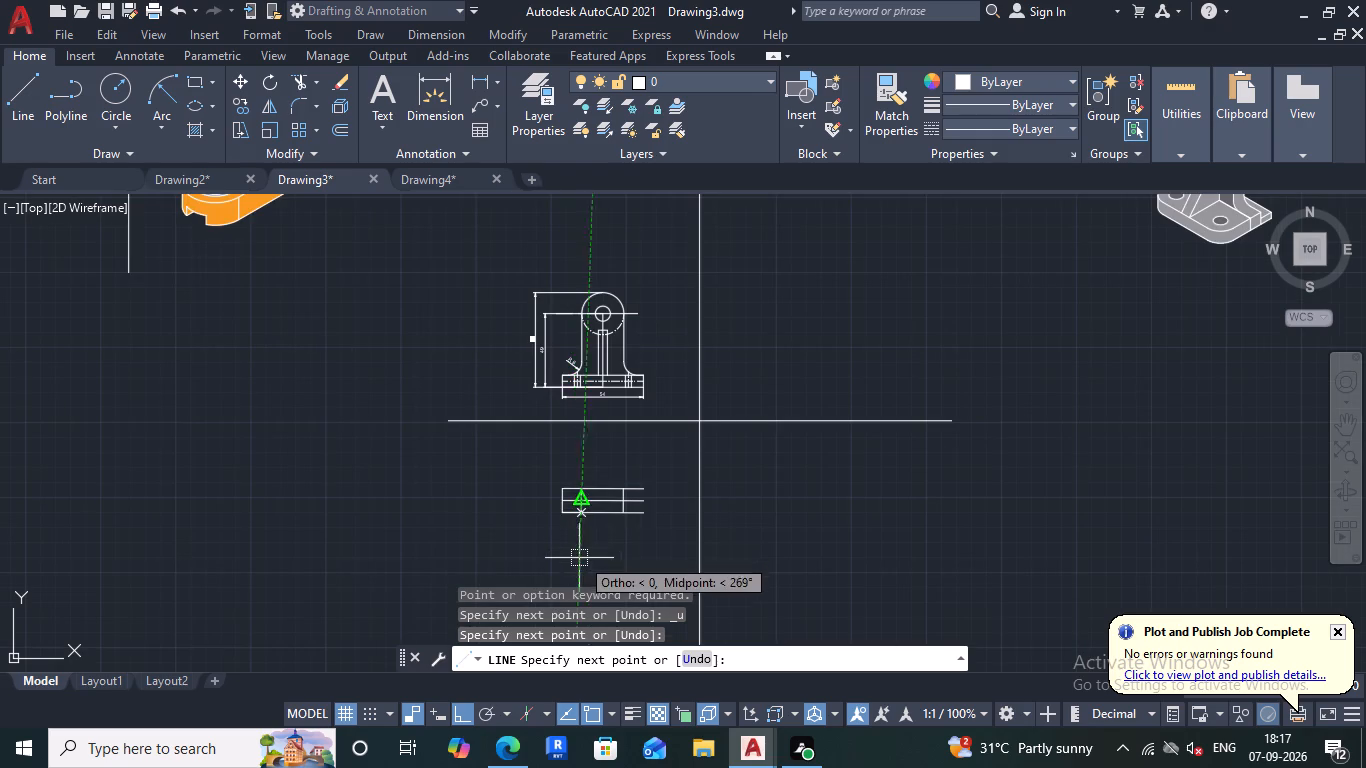
pyautogui.moveTo(545, 549); pyautogui.dragTo(550, 434, button='middle')
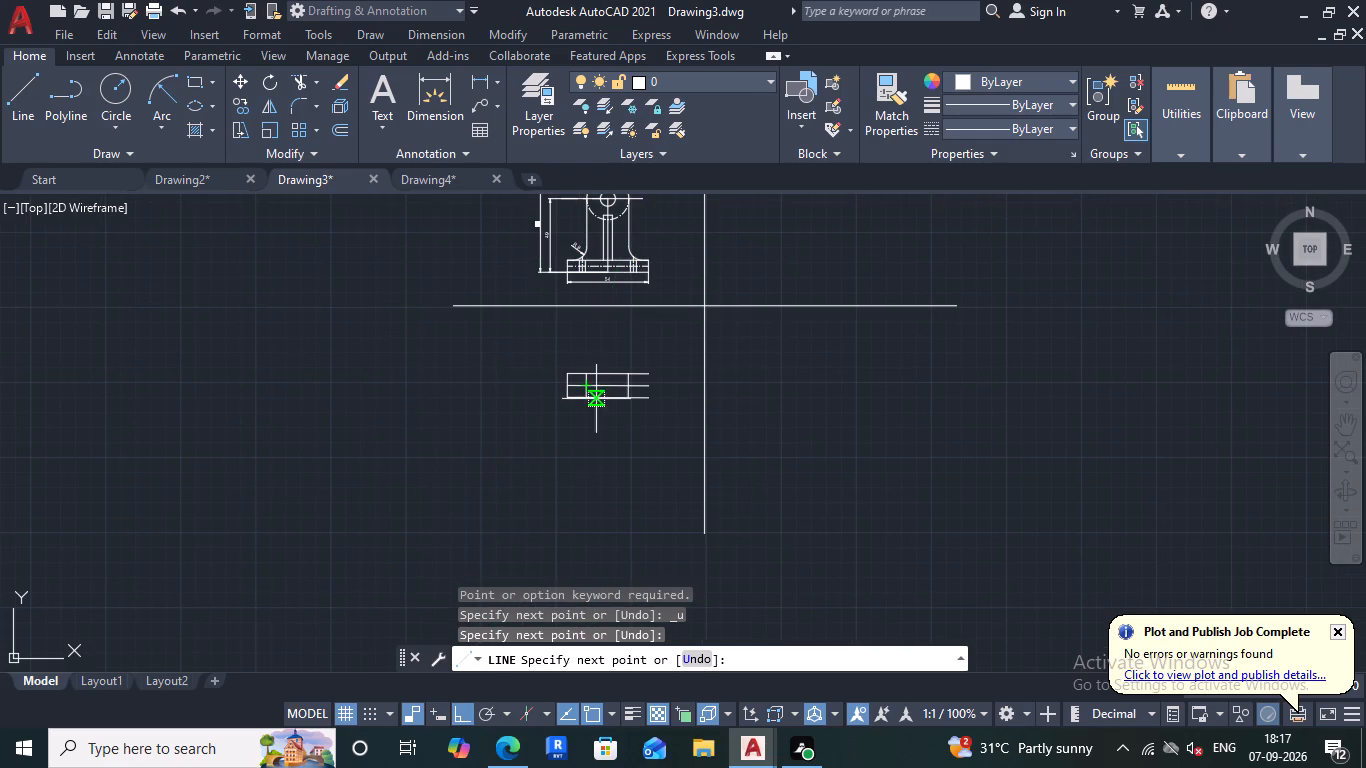
pyautogui.press('Escape')
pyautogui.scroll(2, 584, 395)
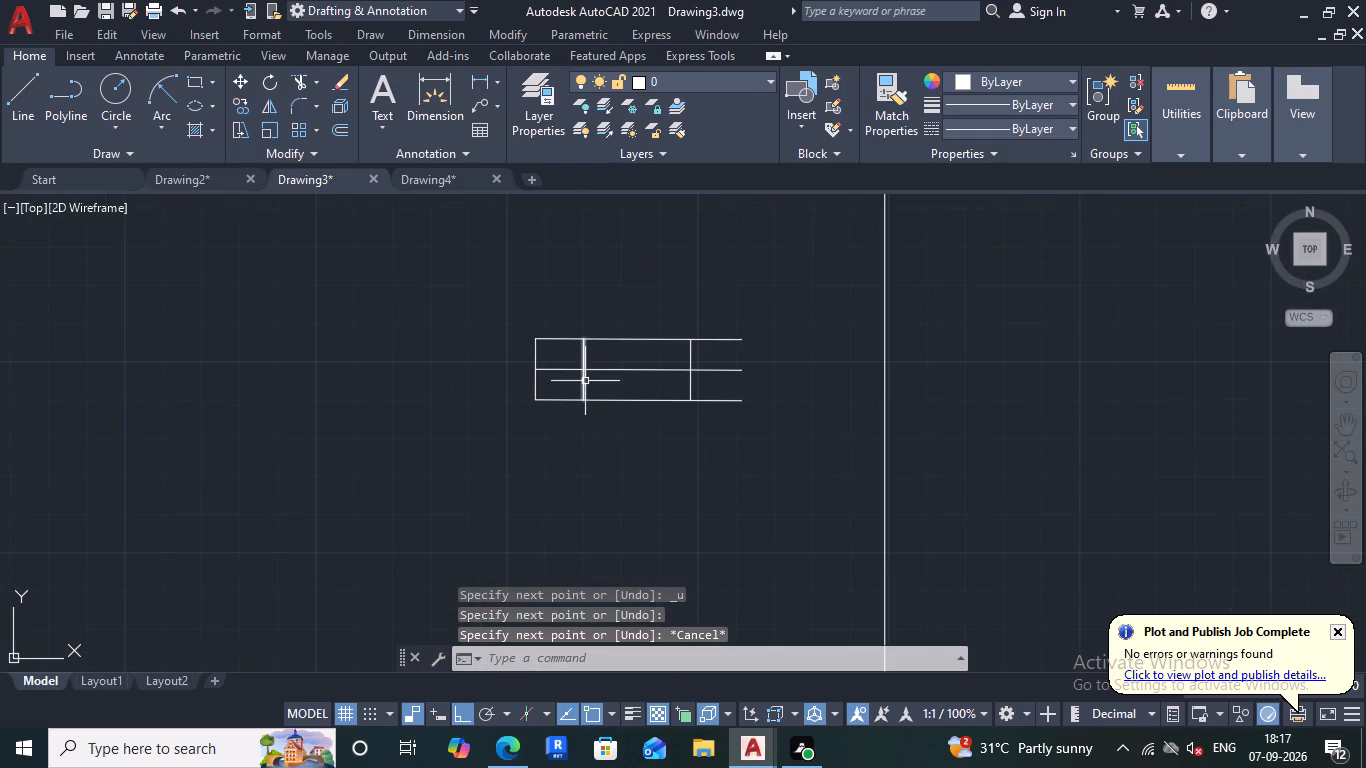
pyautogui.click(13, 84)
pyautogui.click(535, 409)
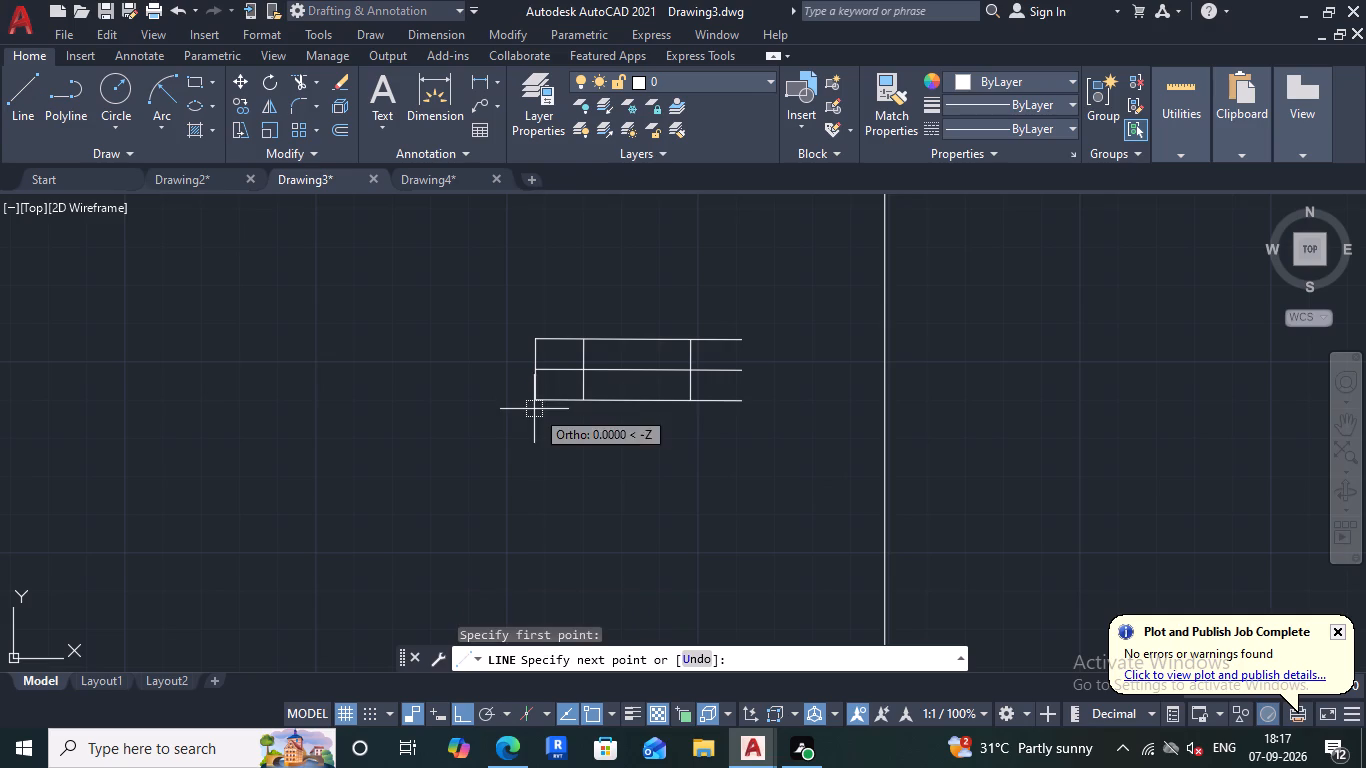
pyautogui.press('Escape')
# Complete the top view outline from its lower-left corner with lines 23 units down, 54 units right, and up to the uppermost line's right end.
pyautogui.click(17, 102)
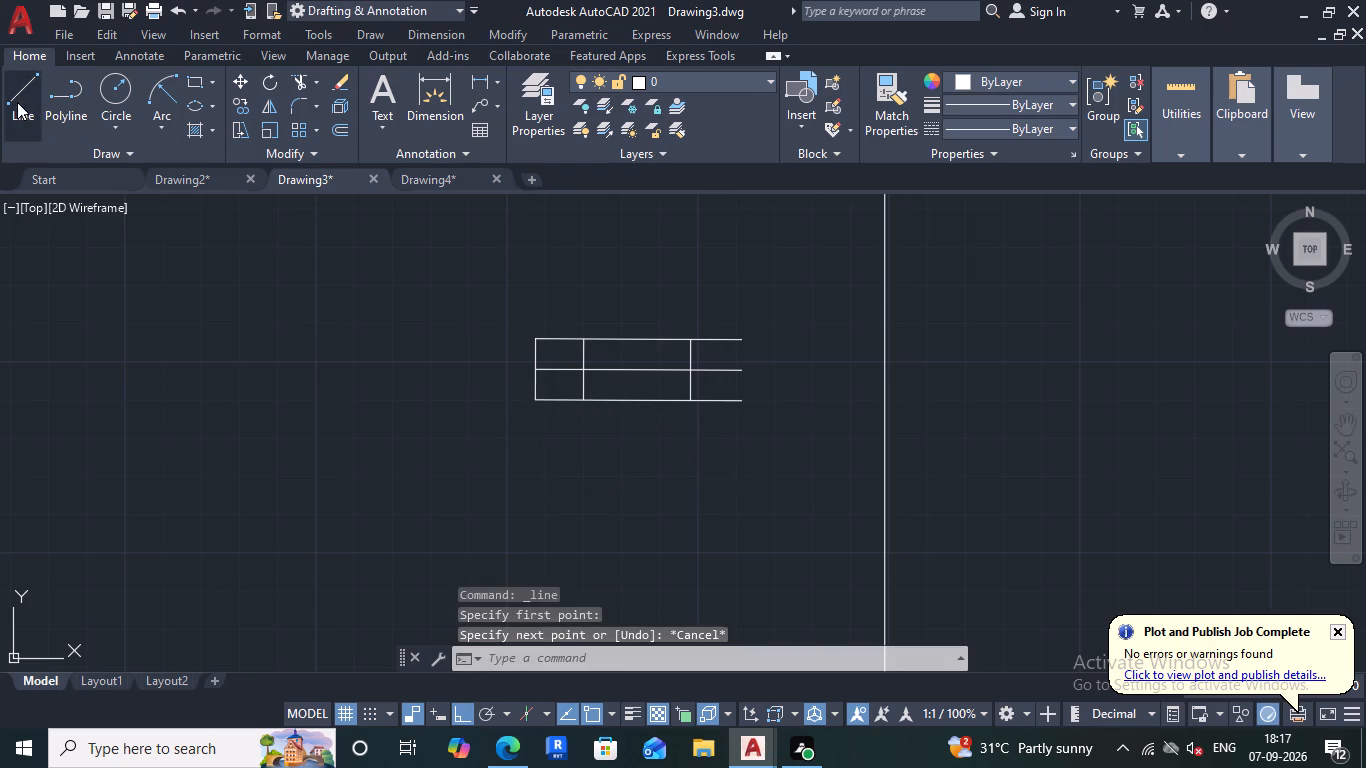
pyautogui.click(540, 395)
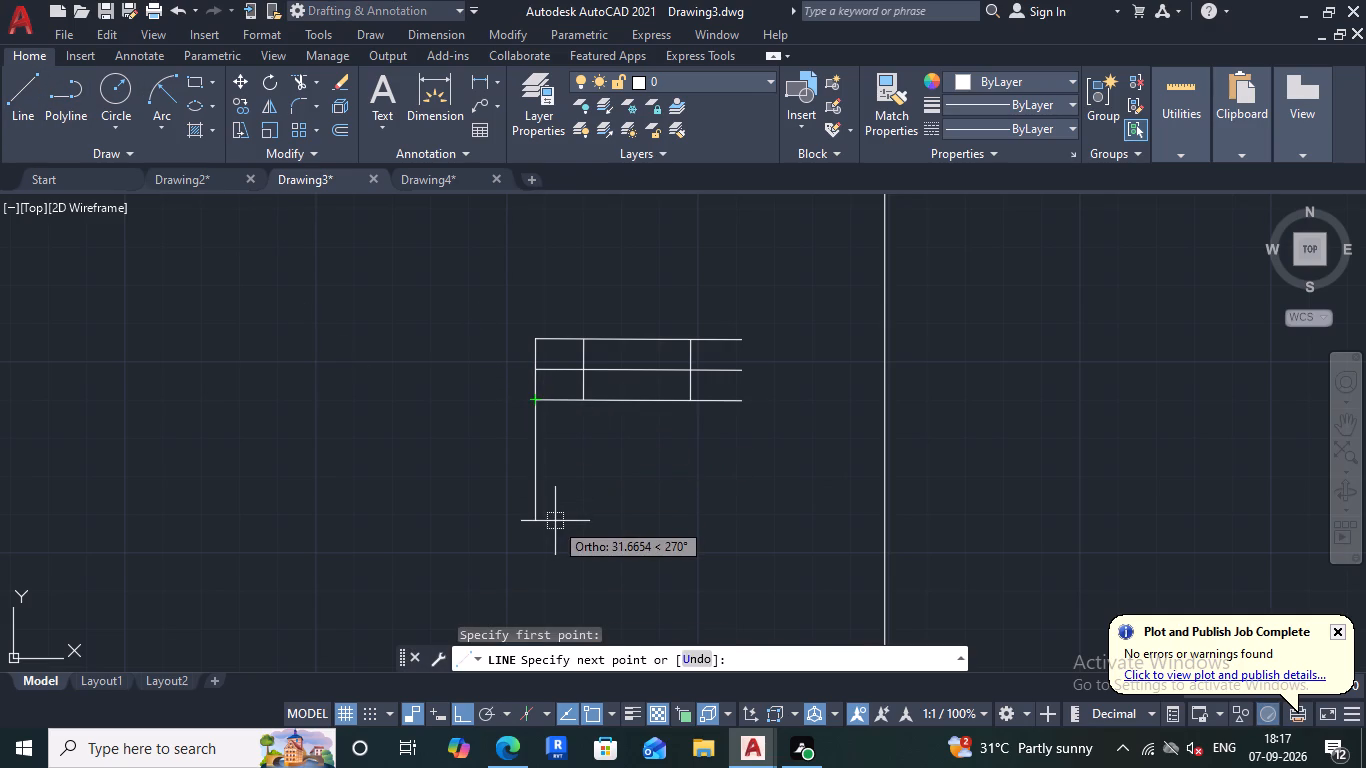
pyautogui.write('23')
pyautogui.press('Return')
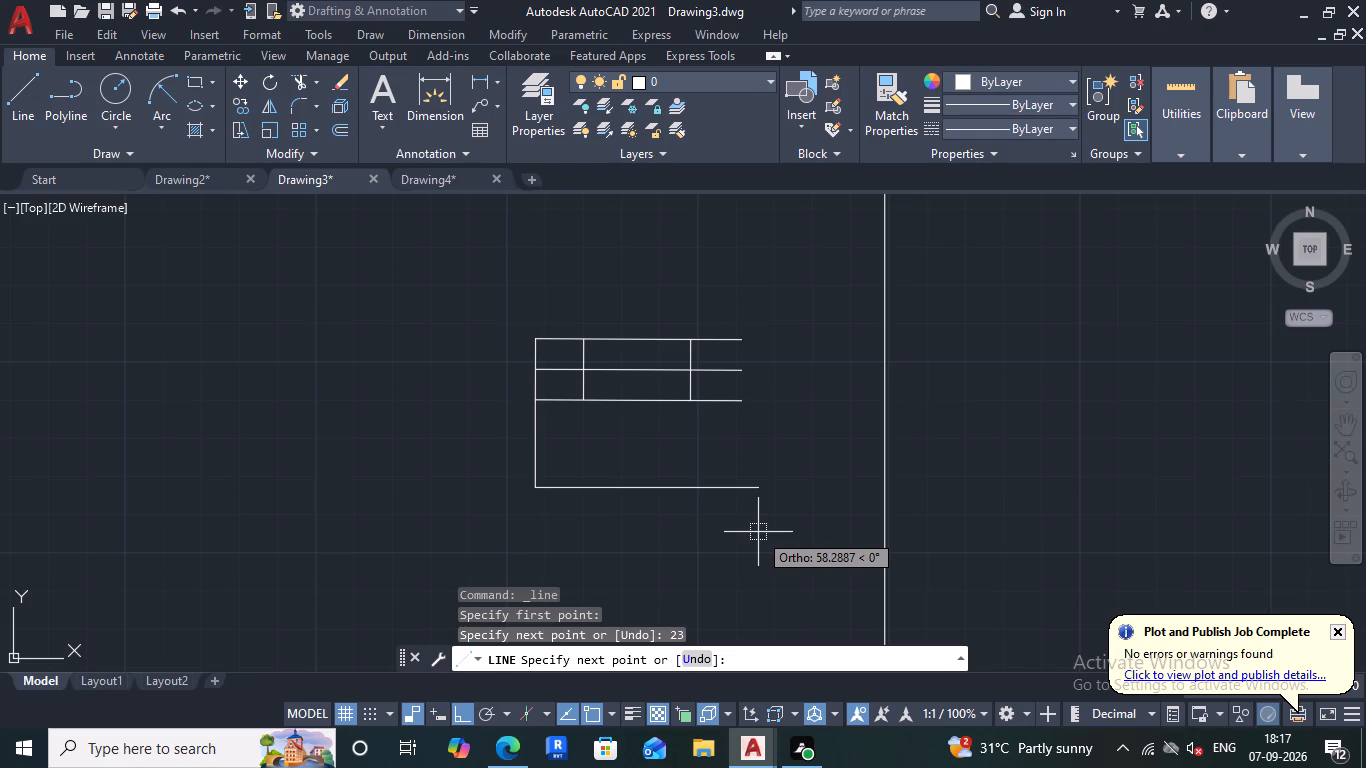
pyautogui.write('54')
pyautogui.press('Return')
pyautogui.click(739, 344)
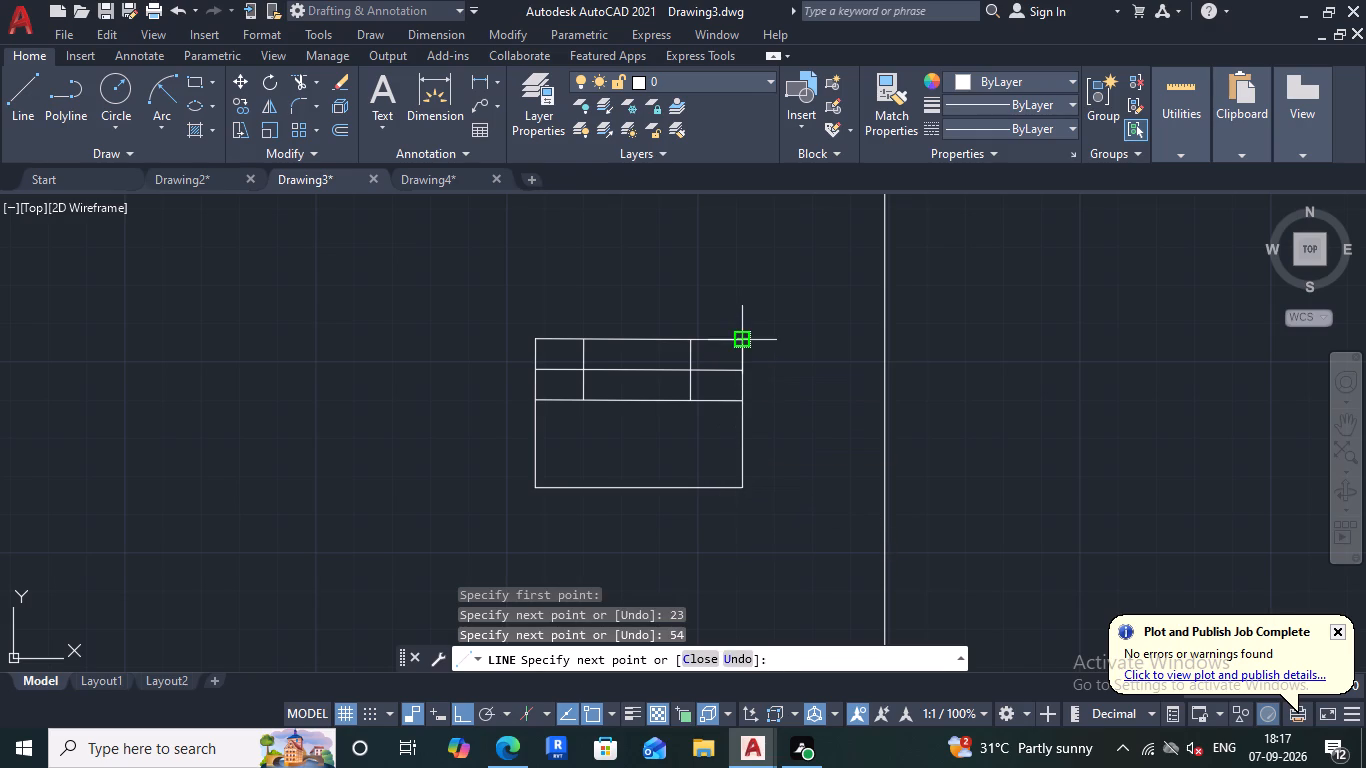
pyautogui.press('Escape')
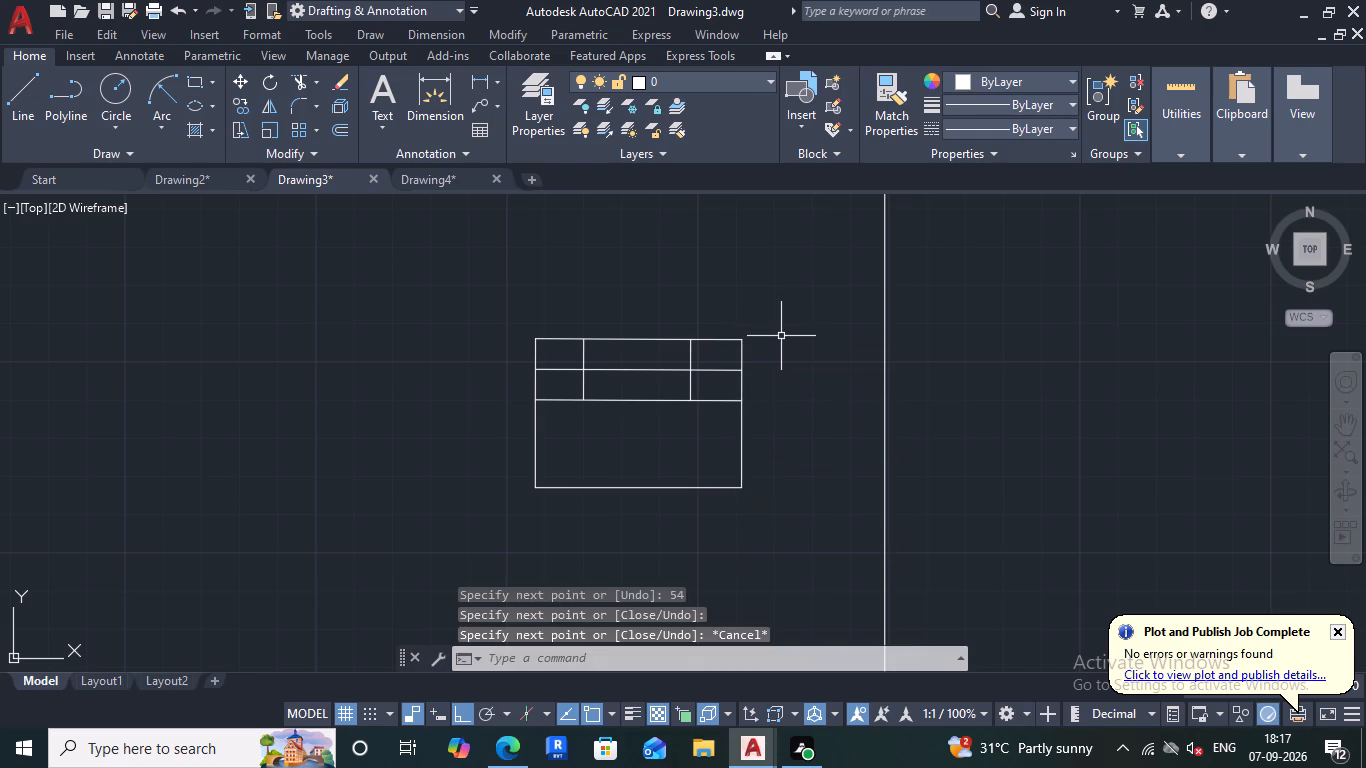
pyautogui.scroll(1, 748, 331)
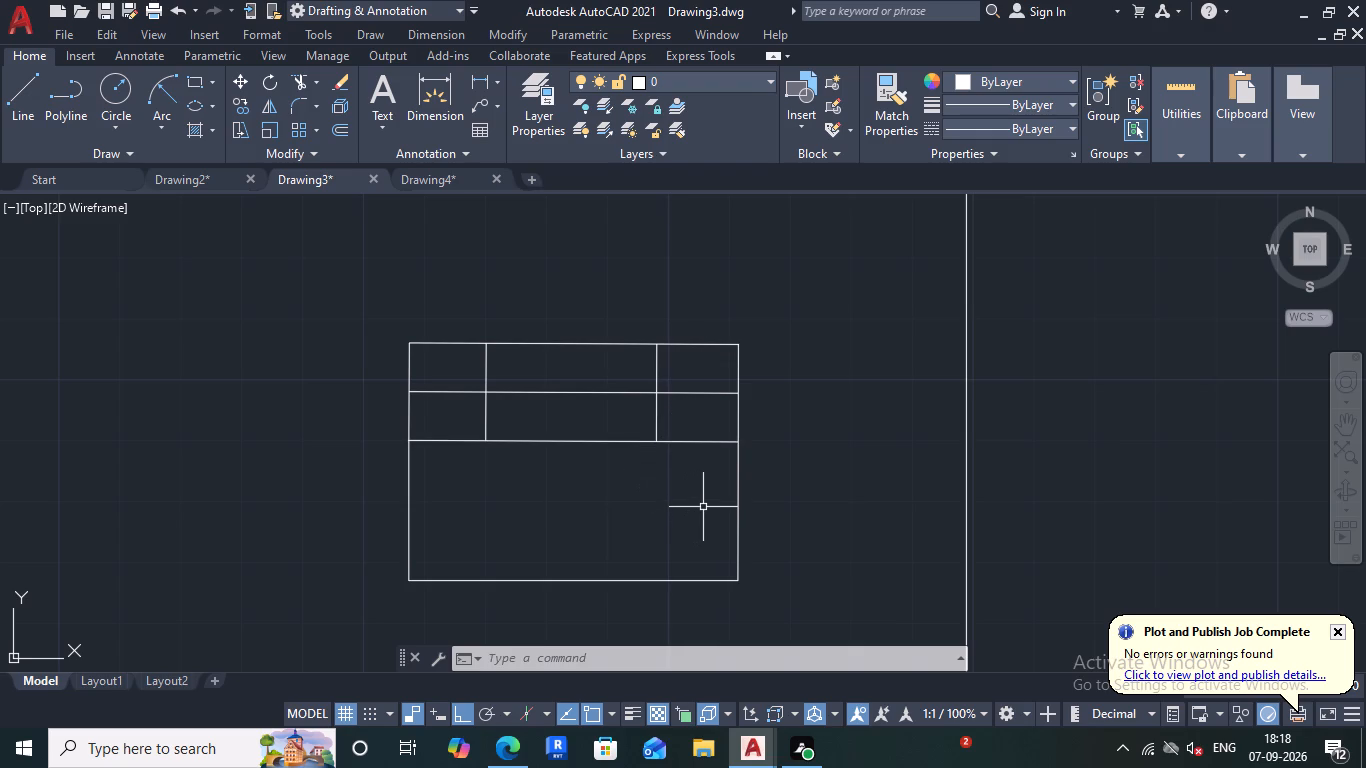
# Draw a circle of radius 4 centred 10 units left of and 10 units above the top view's lower-right corner.
pyautogui.click(106, 91)
pyautogui.write('tk')
pyautogui.press('Return')
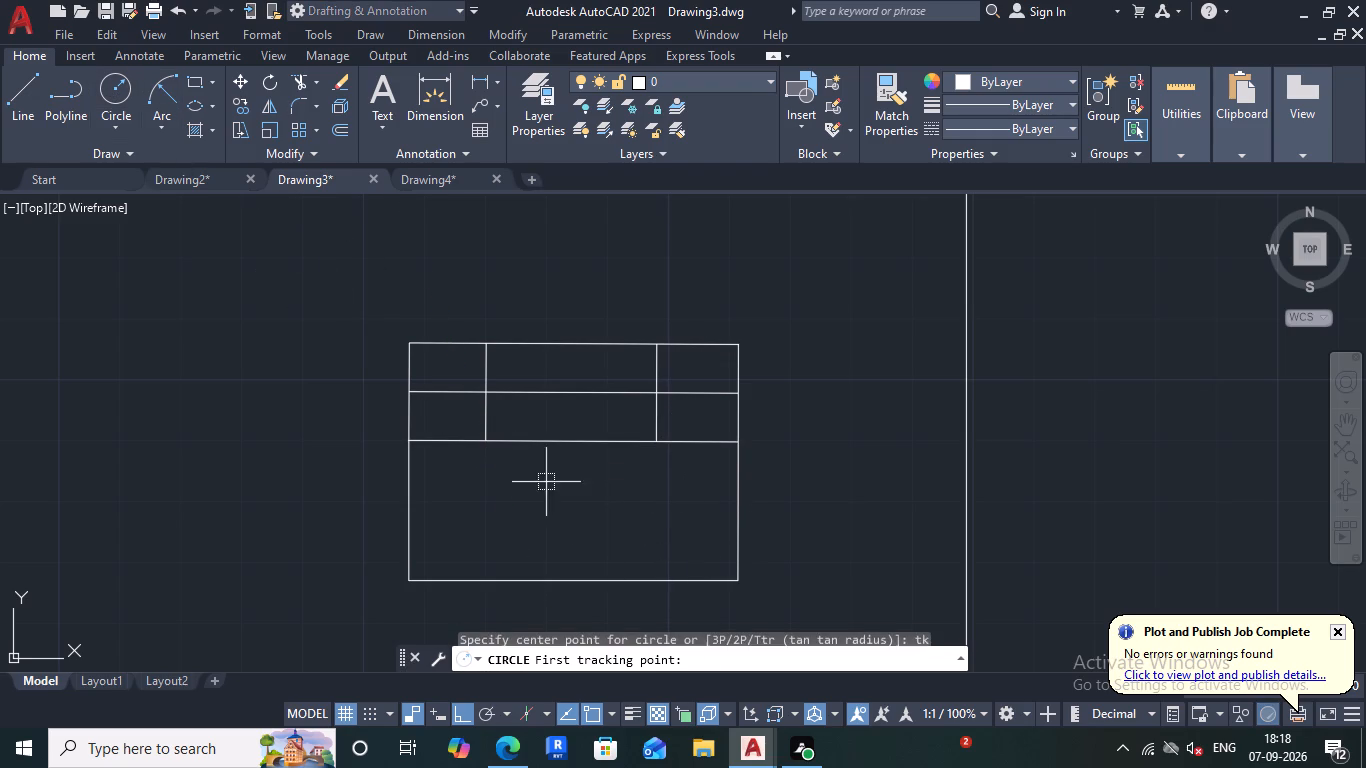
pyautogui.click(740, 581)
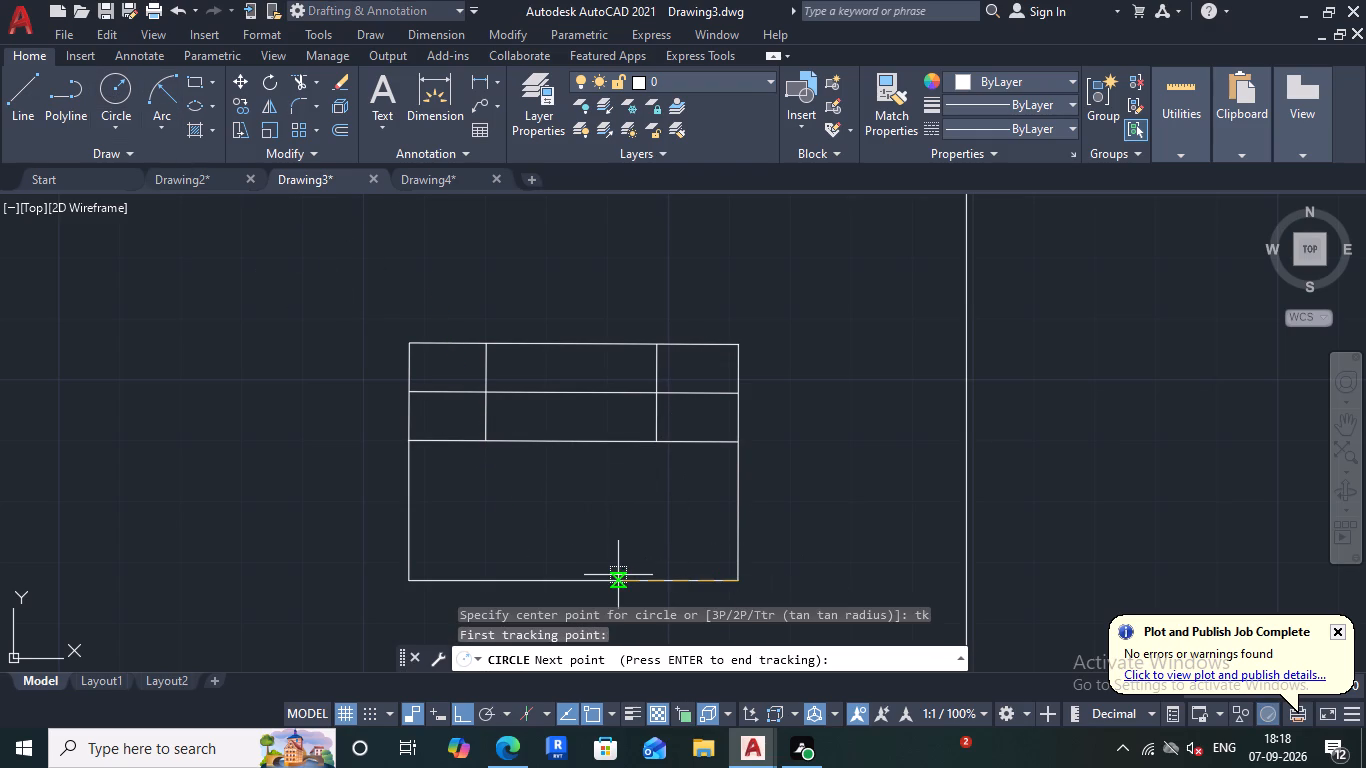
pyautogui.write('10')
pyautogui.press('Return')
pyautogui.write('10')
pyautogui.press('Return')
pyautogui.press('Return')
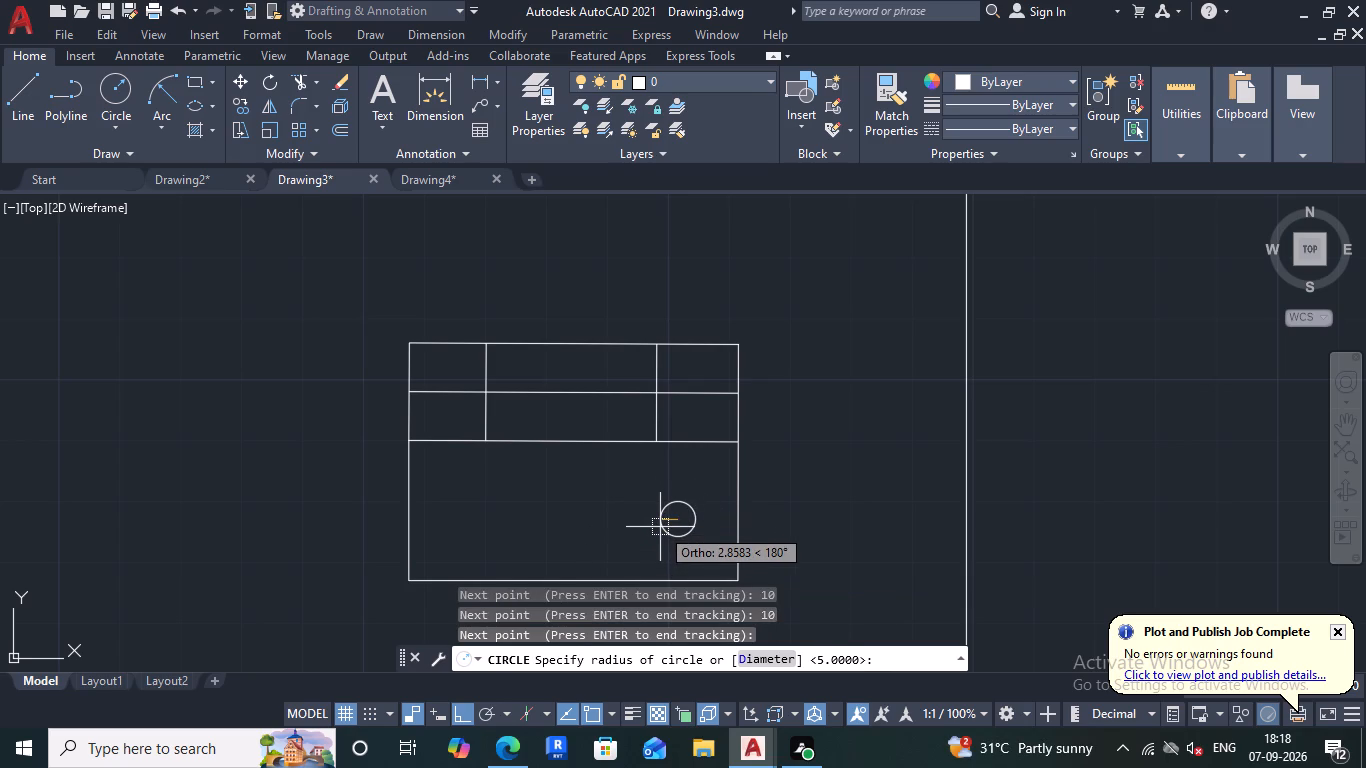
pyautogui.press('4')
pyautogui.press('Return')
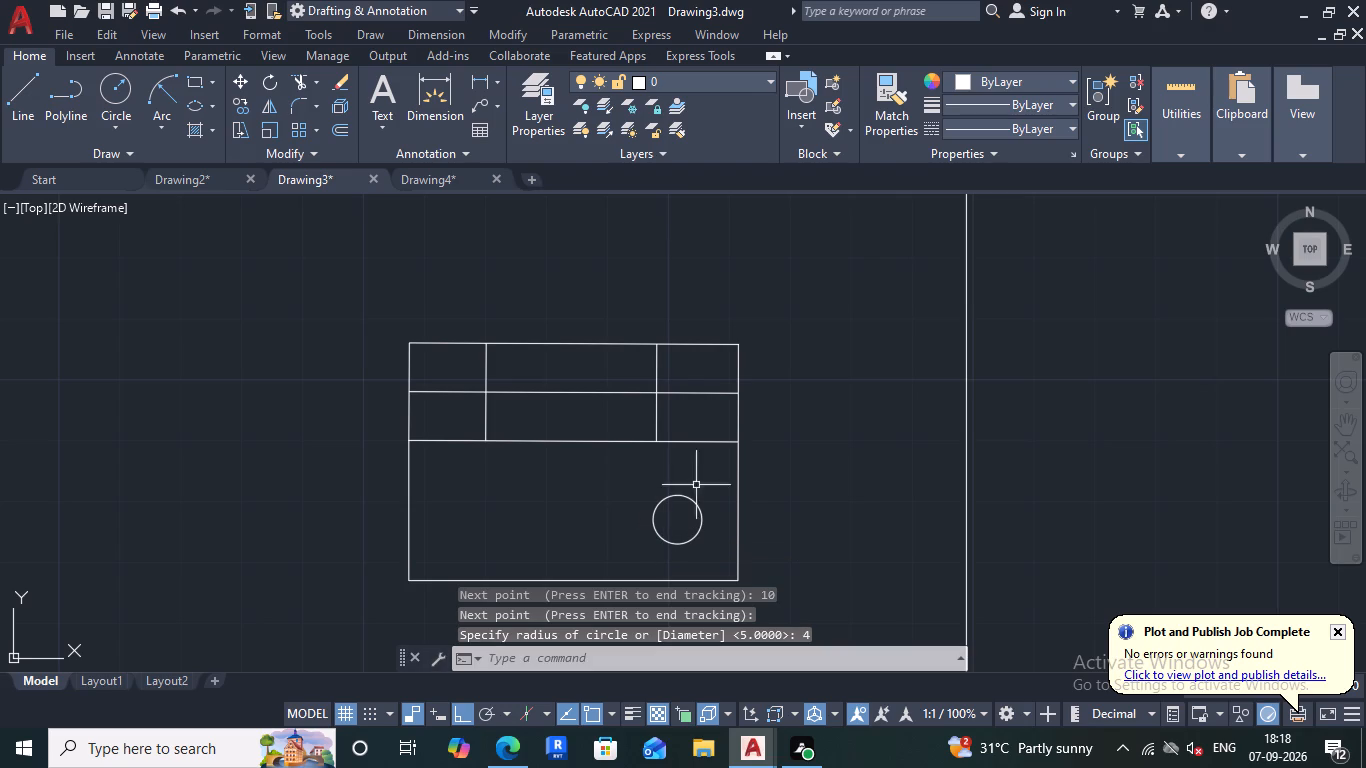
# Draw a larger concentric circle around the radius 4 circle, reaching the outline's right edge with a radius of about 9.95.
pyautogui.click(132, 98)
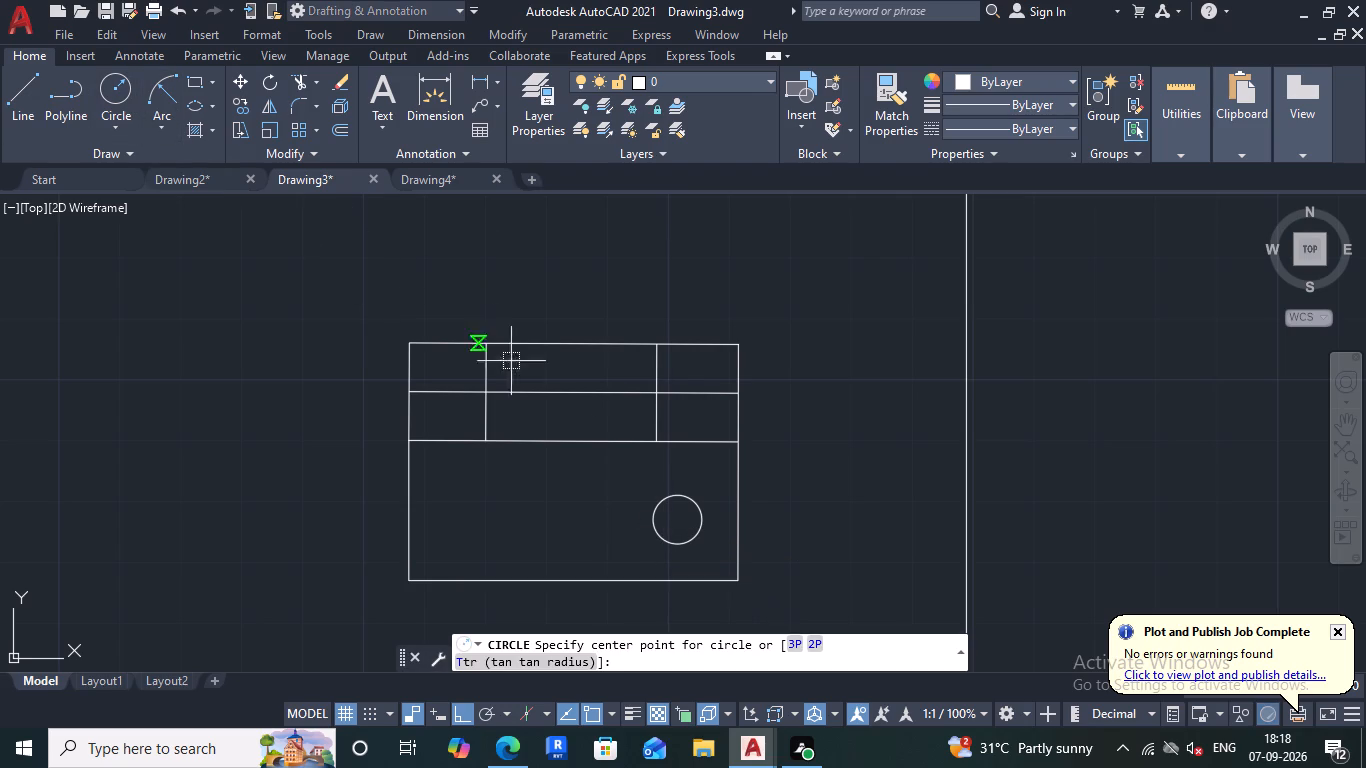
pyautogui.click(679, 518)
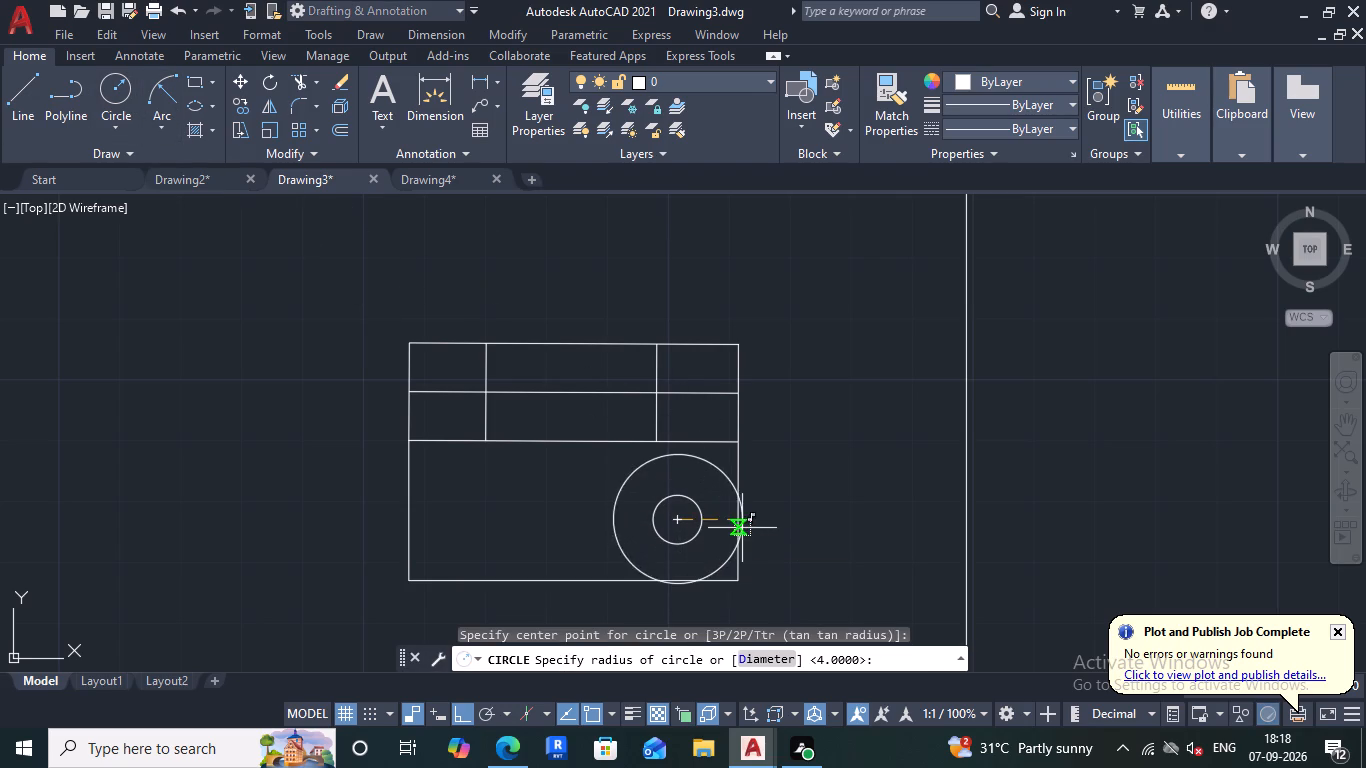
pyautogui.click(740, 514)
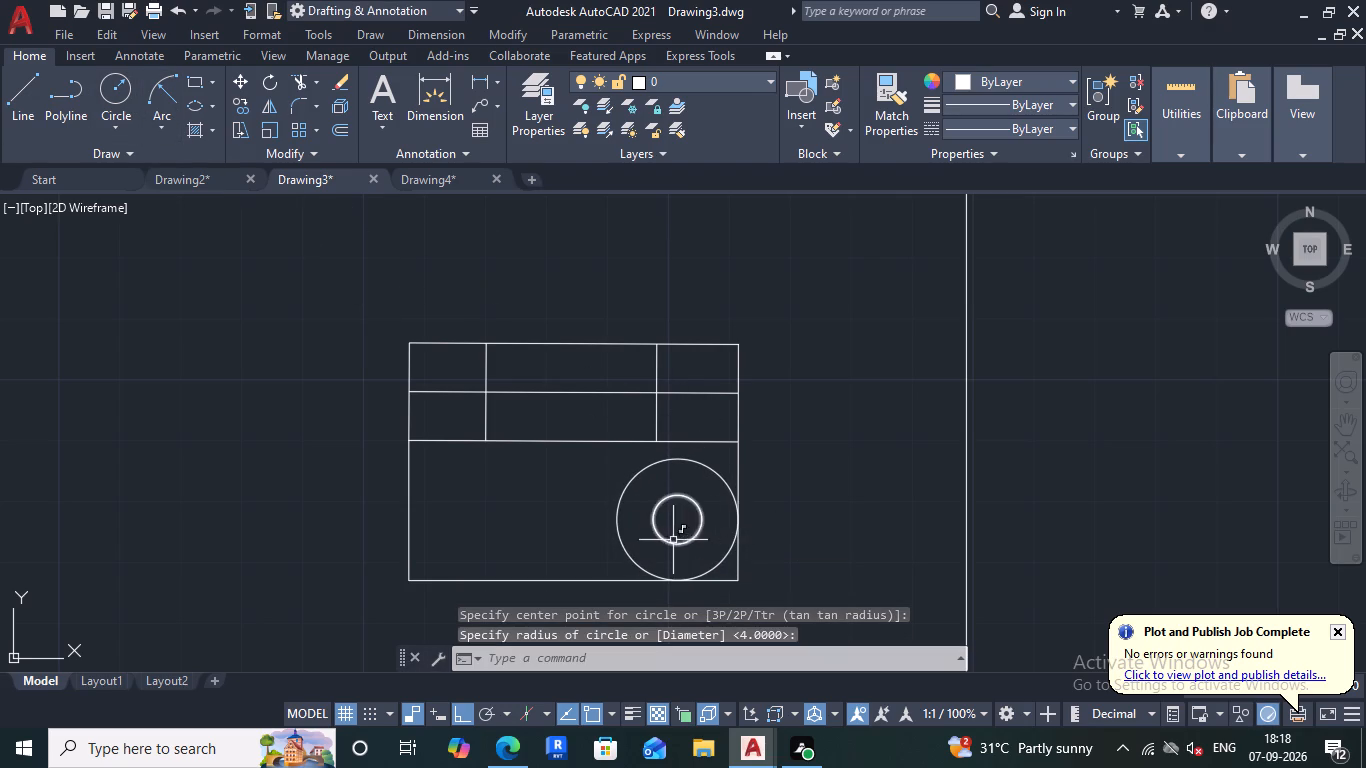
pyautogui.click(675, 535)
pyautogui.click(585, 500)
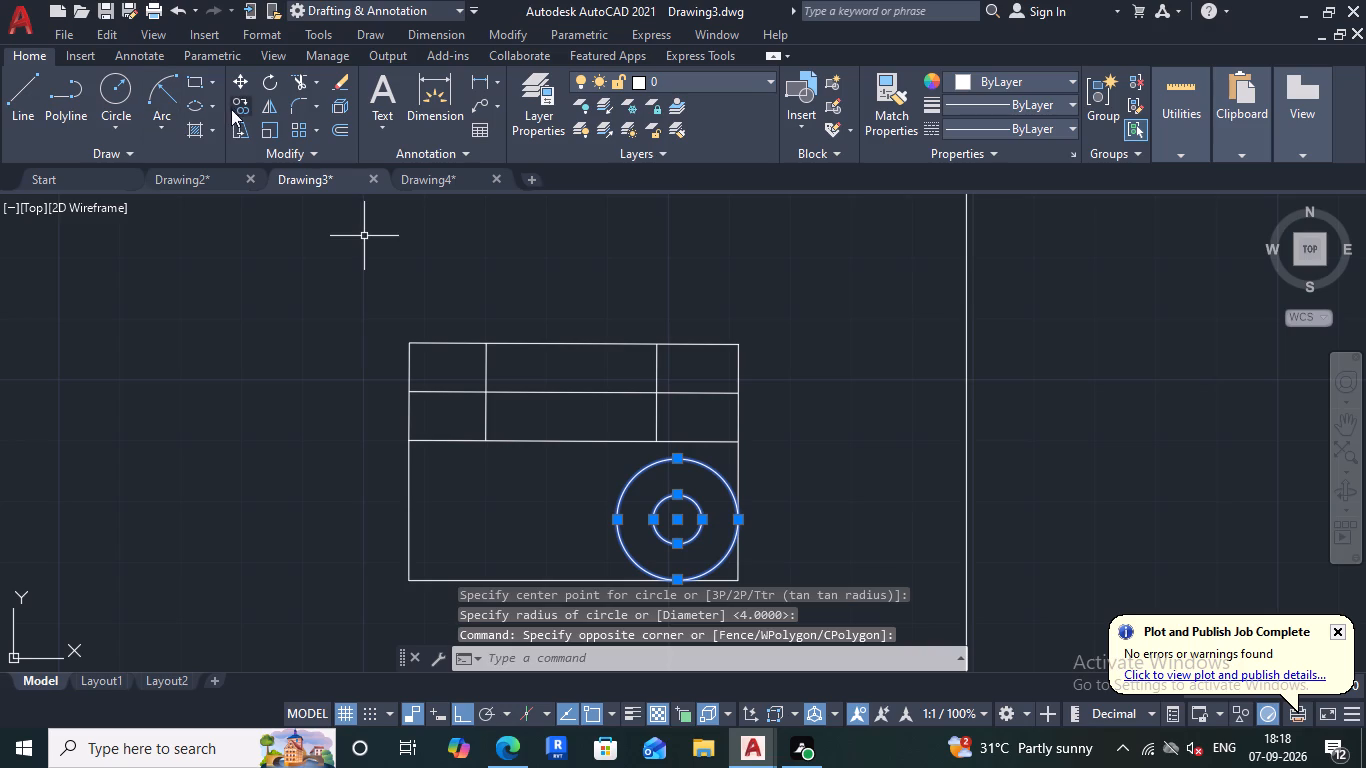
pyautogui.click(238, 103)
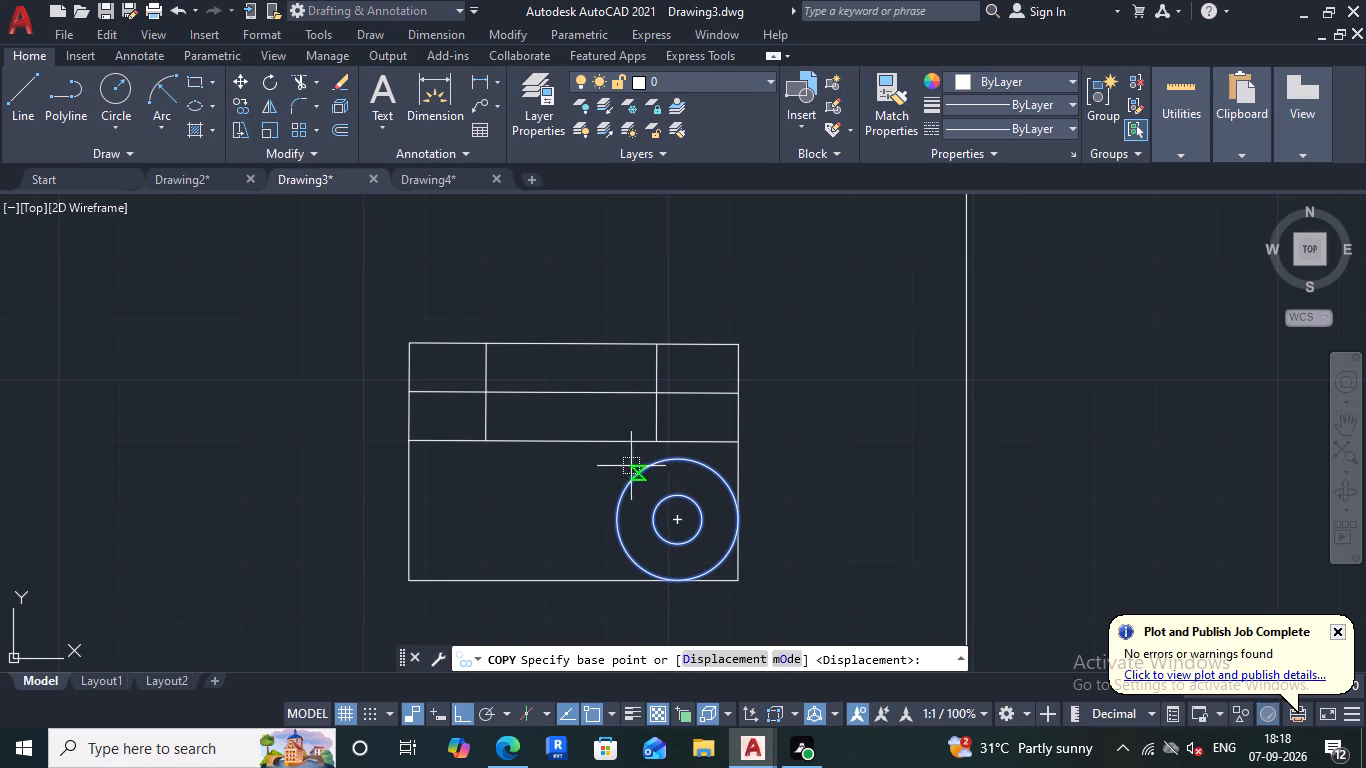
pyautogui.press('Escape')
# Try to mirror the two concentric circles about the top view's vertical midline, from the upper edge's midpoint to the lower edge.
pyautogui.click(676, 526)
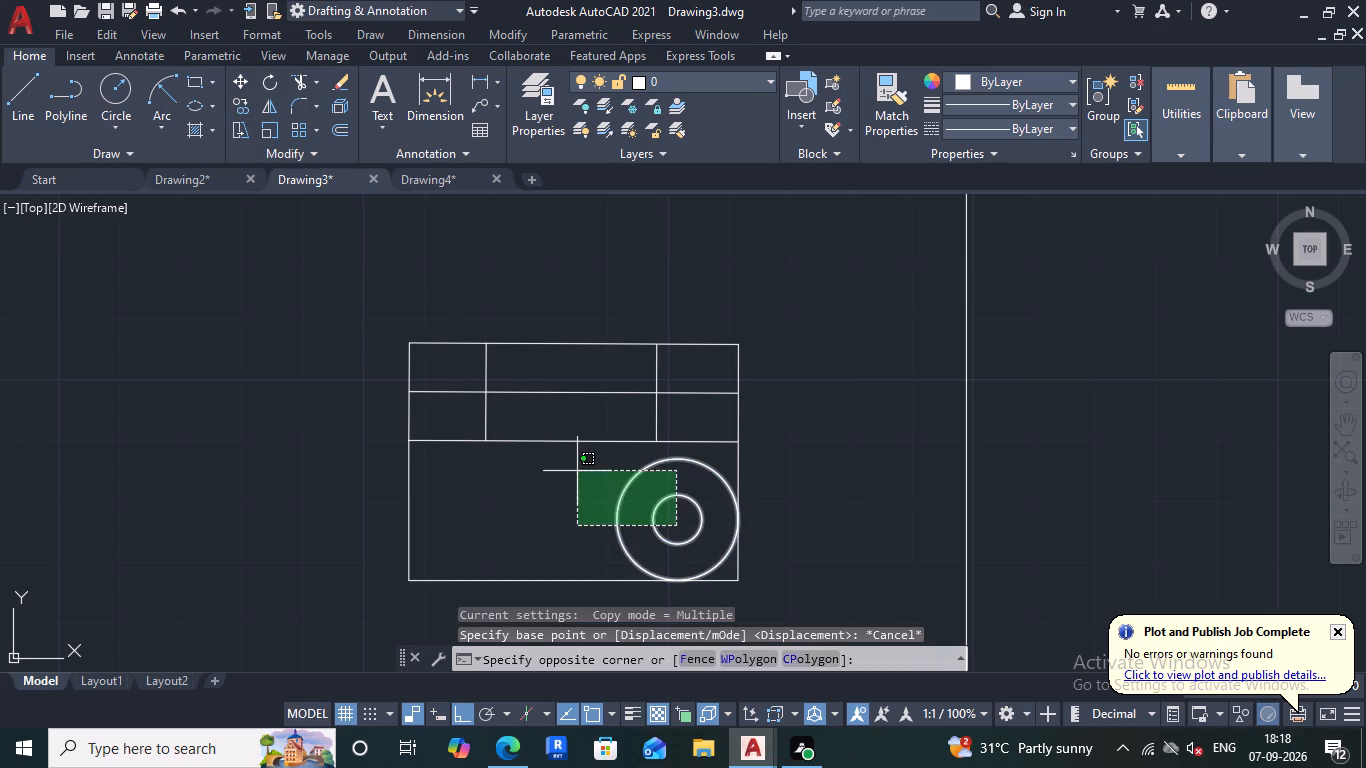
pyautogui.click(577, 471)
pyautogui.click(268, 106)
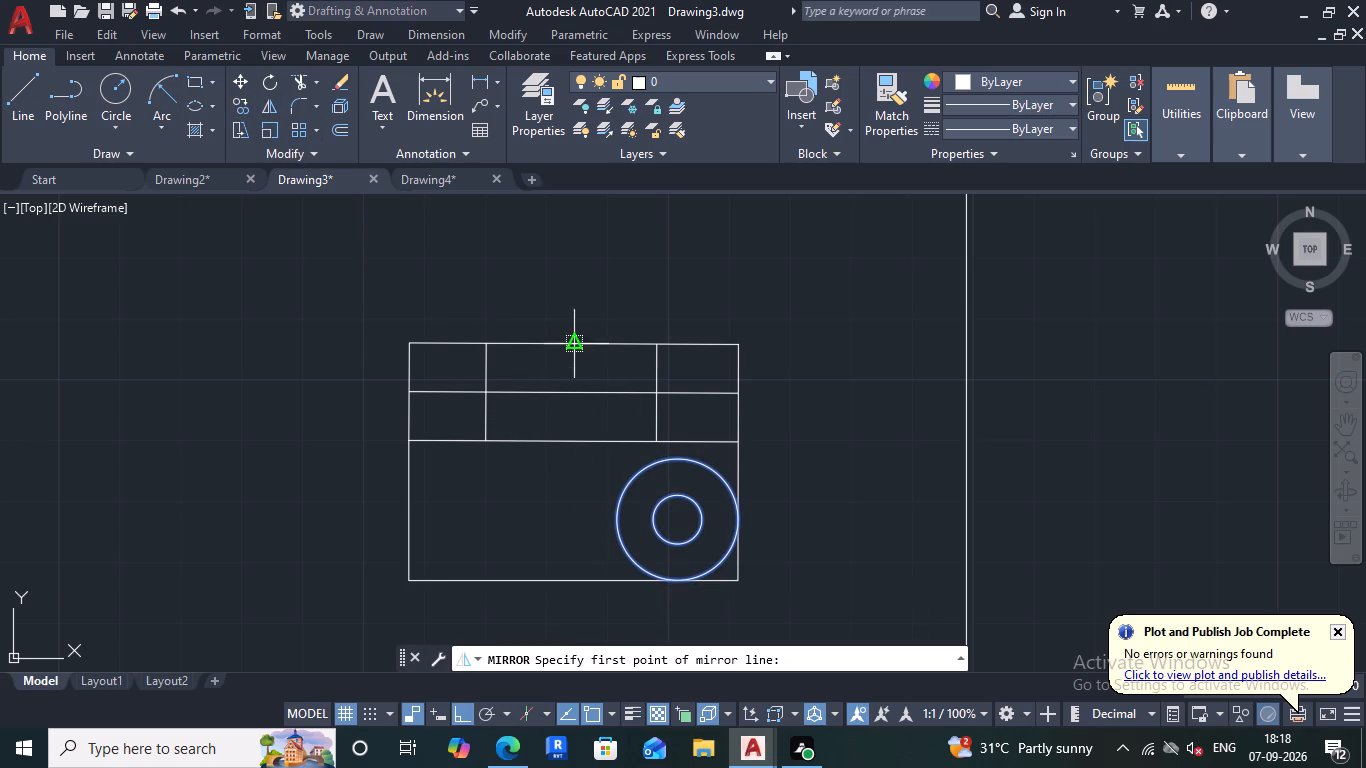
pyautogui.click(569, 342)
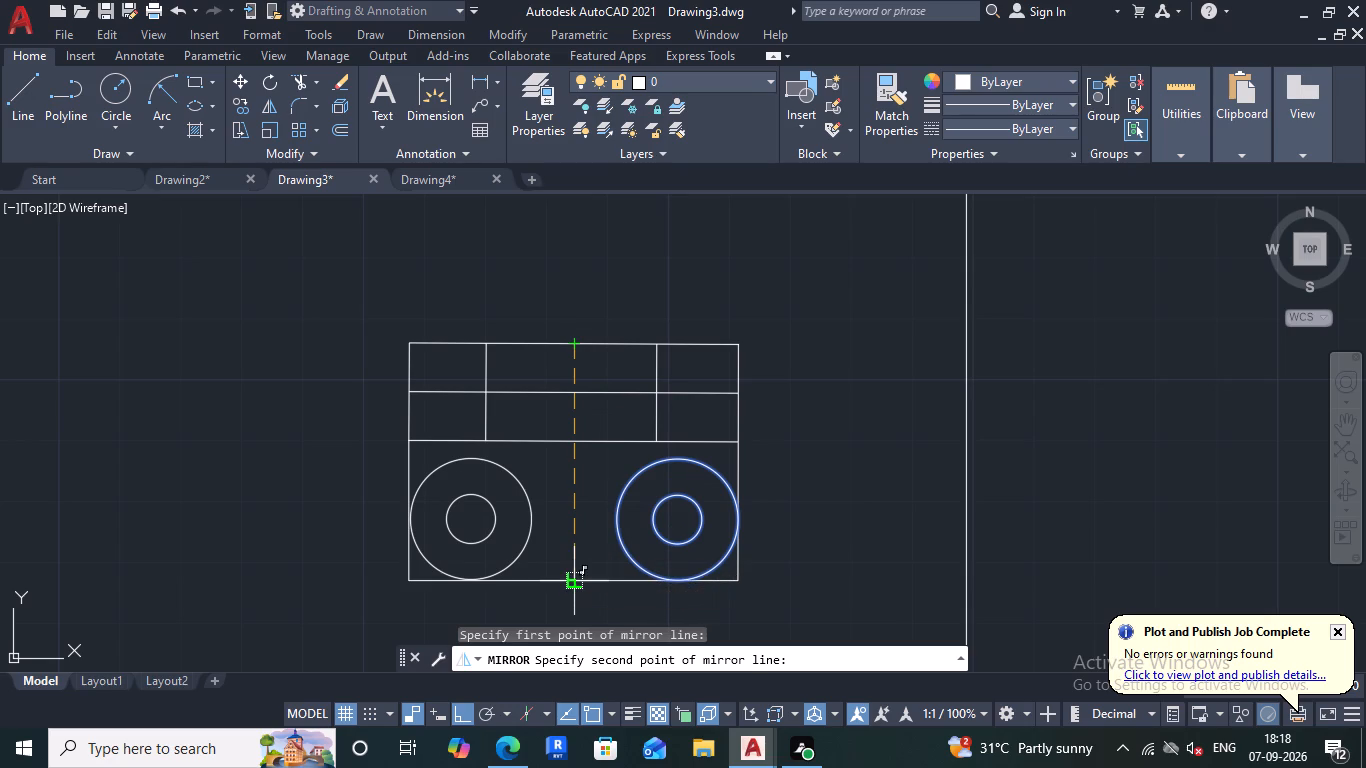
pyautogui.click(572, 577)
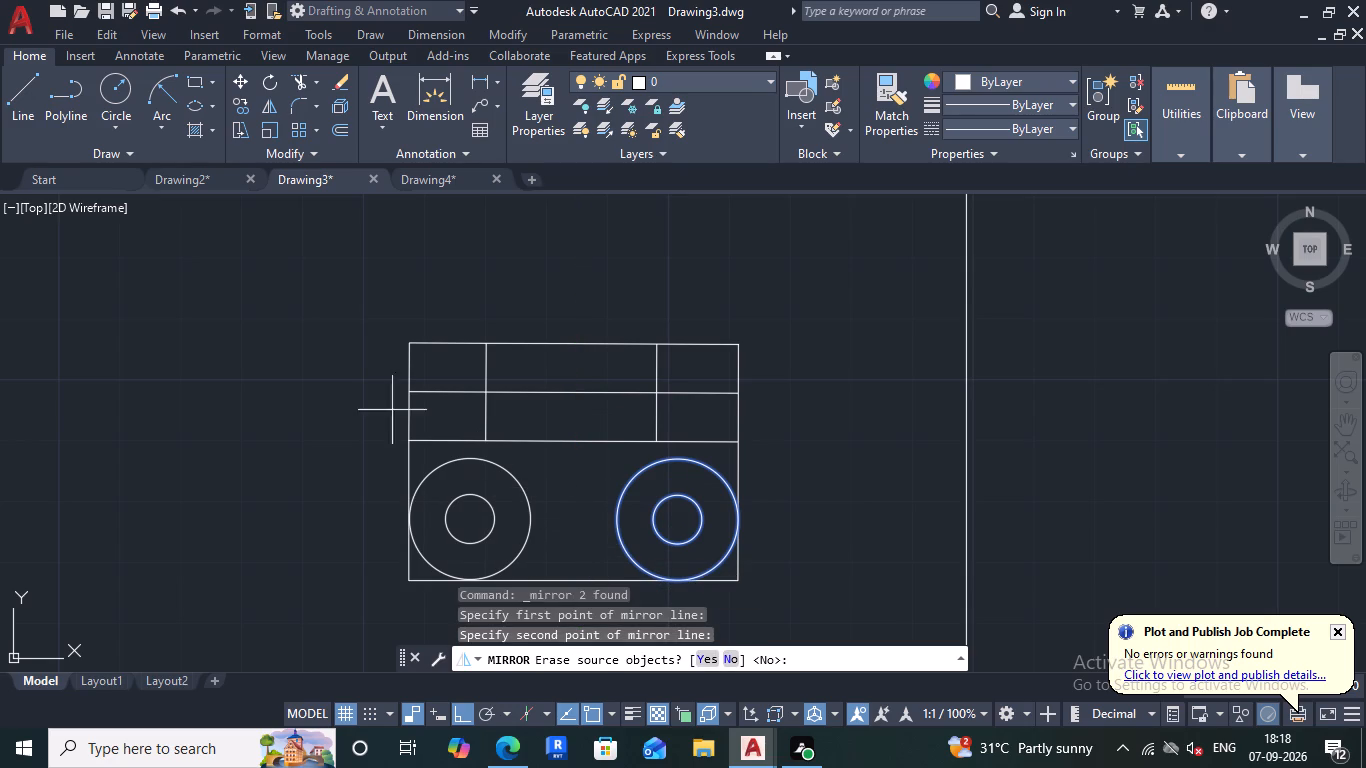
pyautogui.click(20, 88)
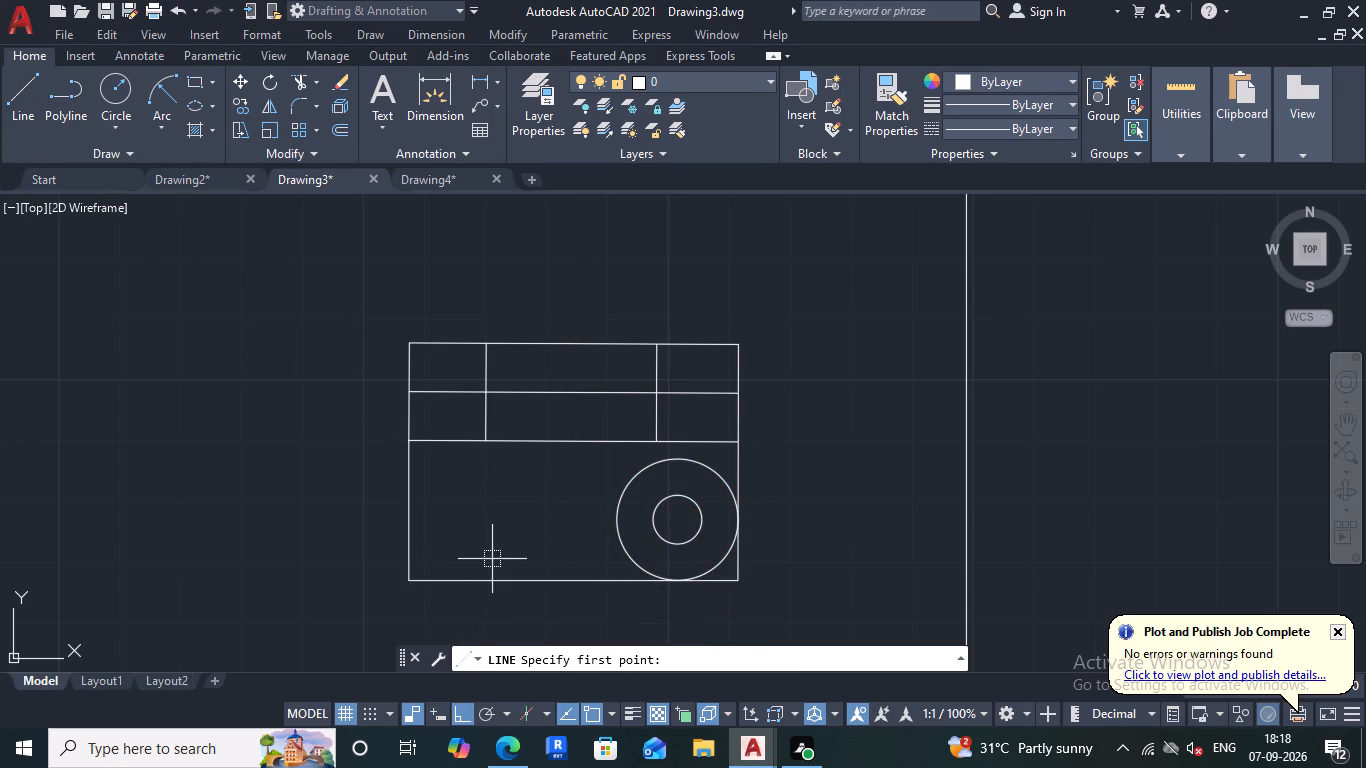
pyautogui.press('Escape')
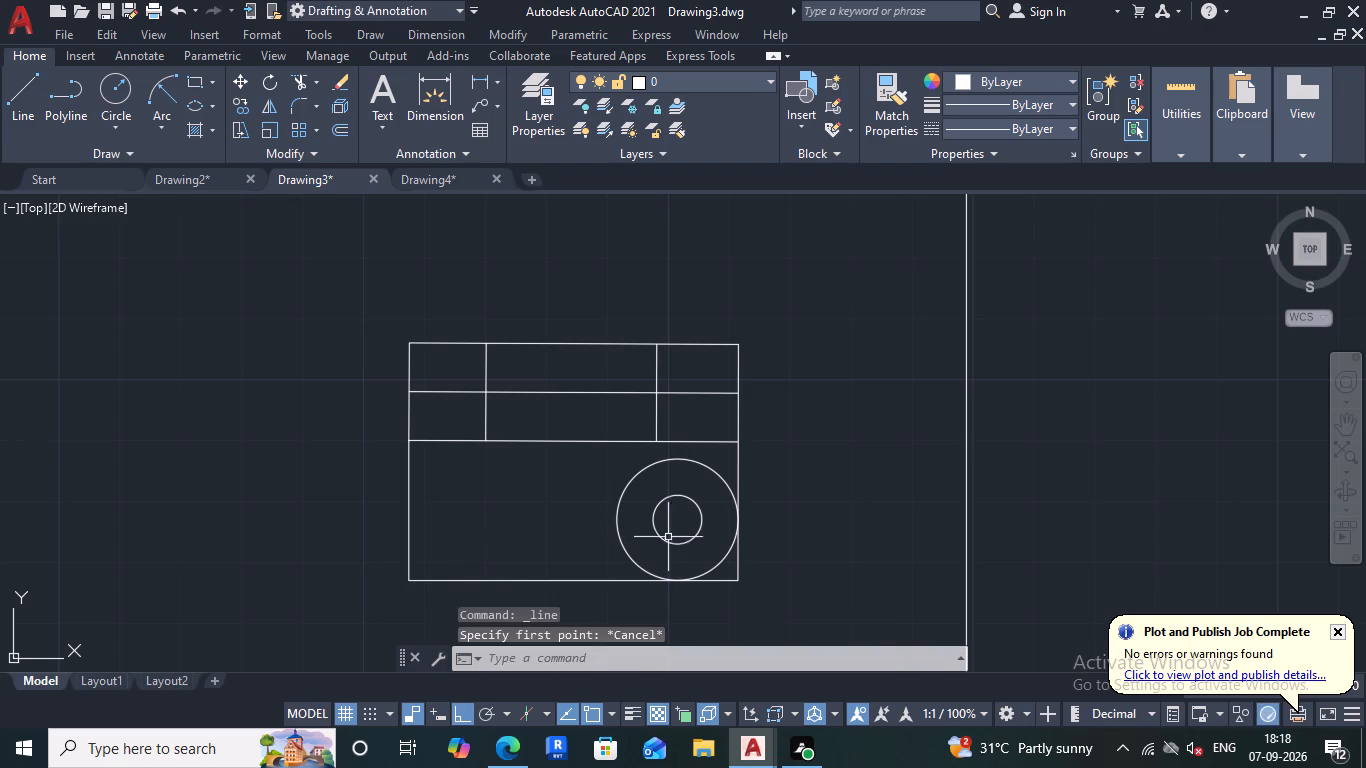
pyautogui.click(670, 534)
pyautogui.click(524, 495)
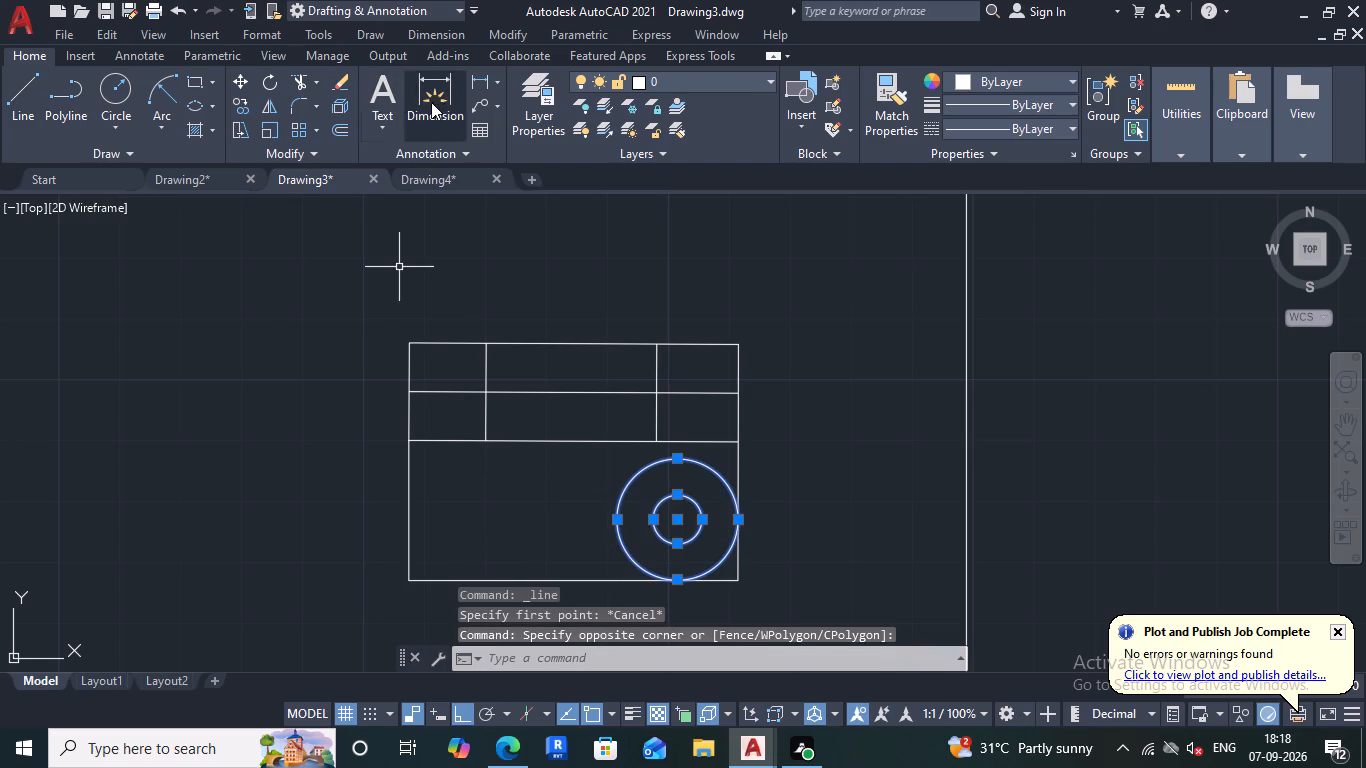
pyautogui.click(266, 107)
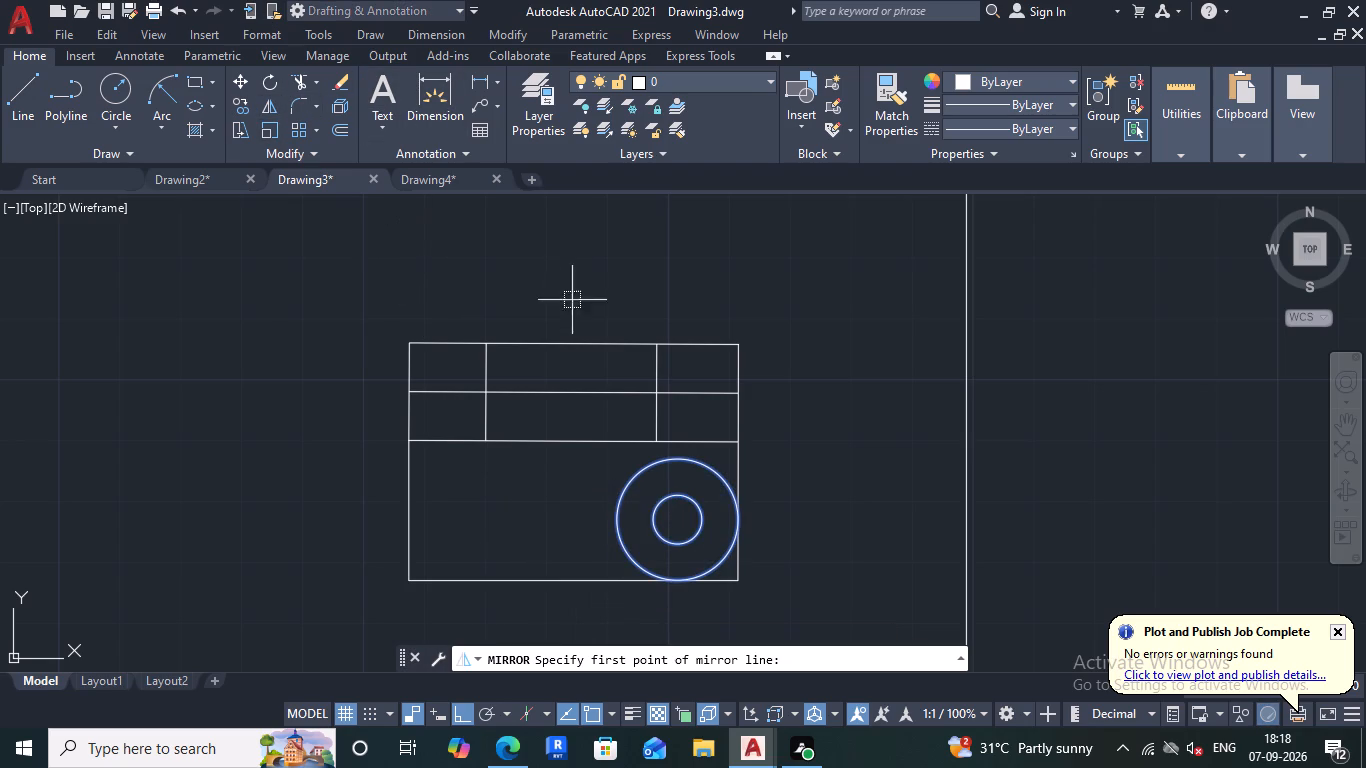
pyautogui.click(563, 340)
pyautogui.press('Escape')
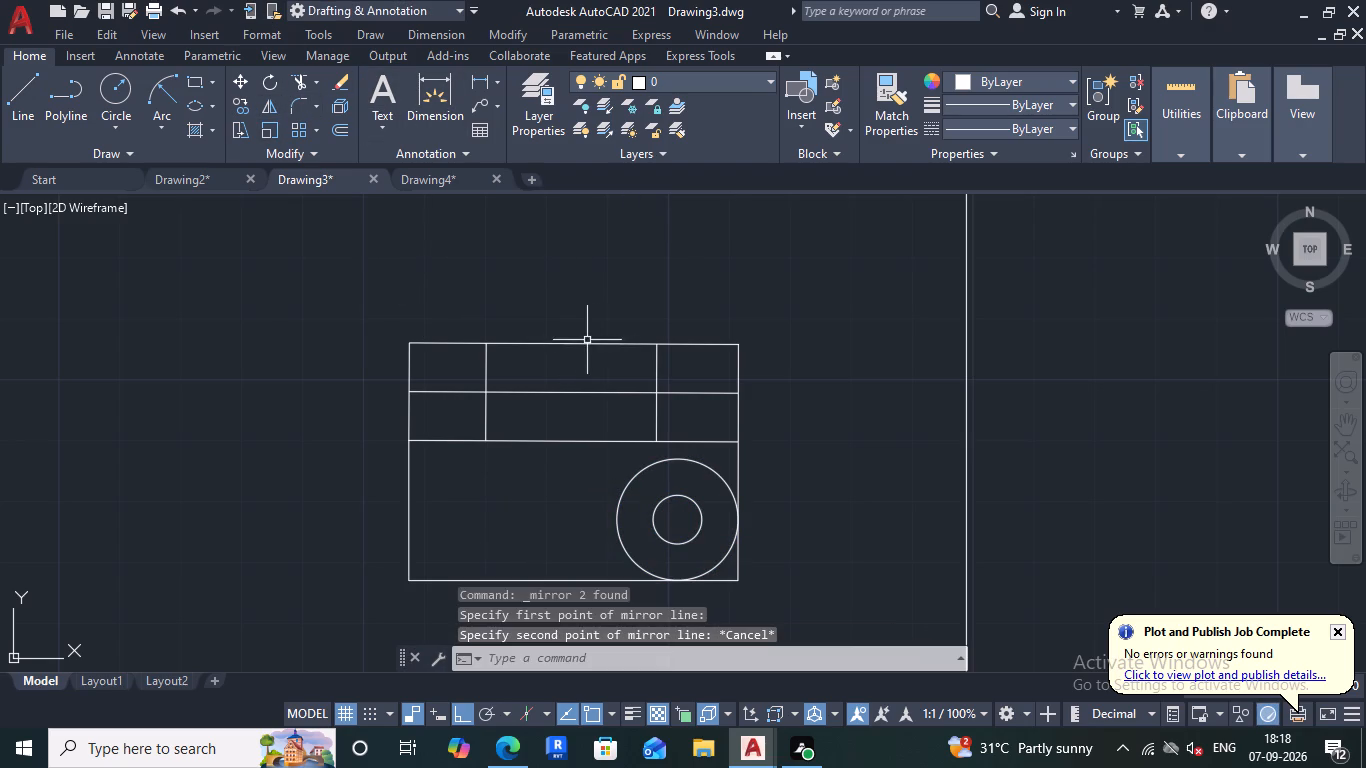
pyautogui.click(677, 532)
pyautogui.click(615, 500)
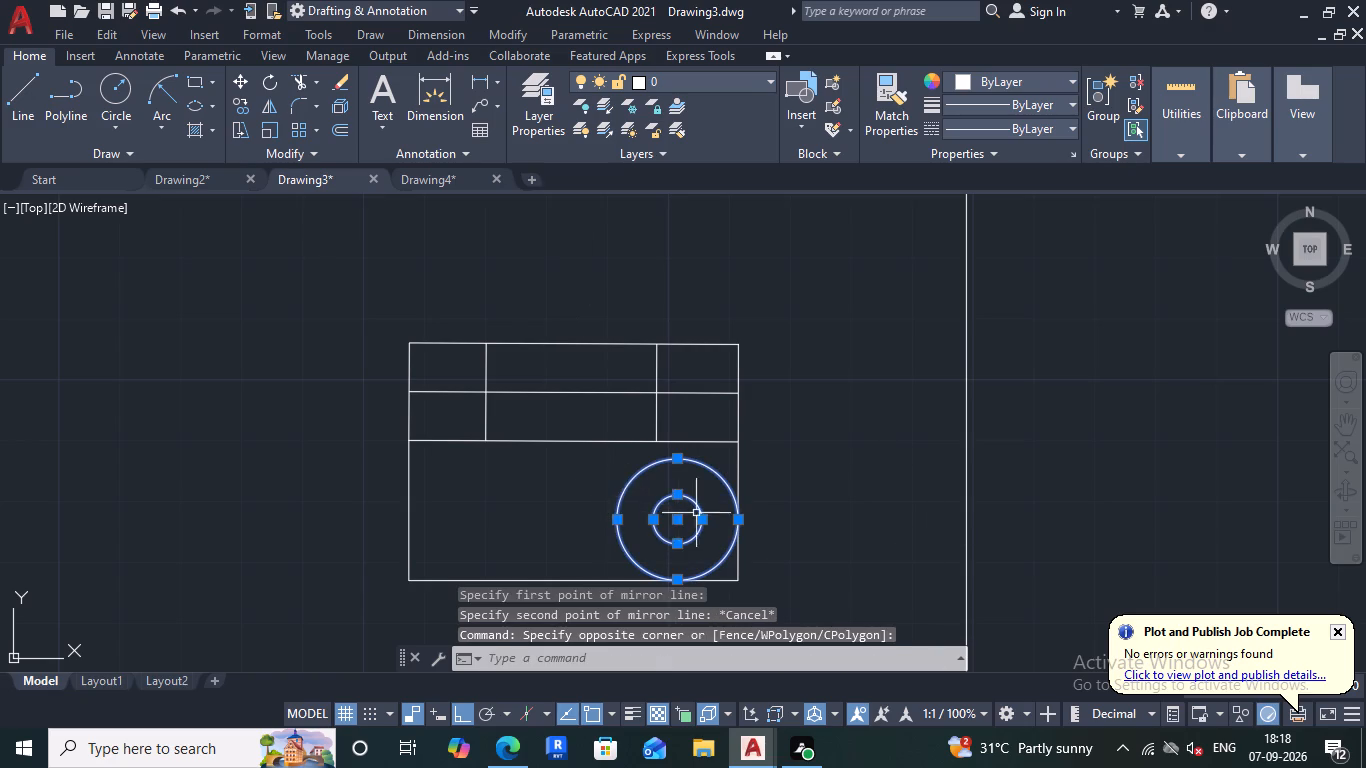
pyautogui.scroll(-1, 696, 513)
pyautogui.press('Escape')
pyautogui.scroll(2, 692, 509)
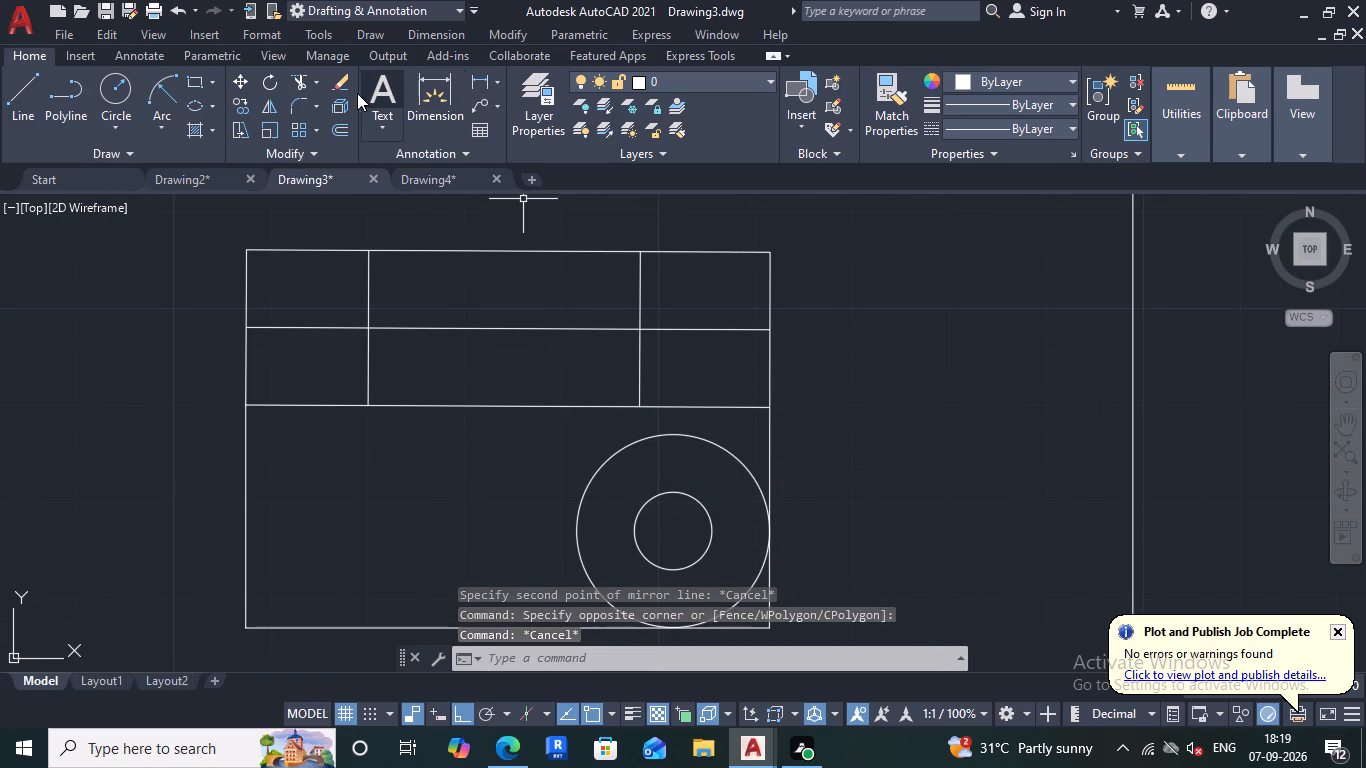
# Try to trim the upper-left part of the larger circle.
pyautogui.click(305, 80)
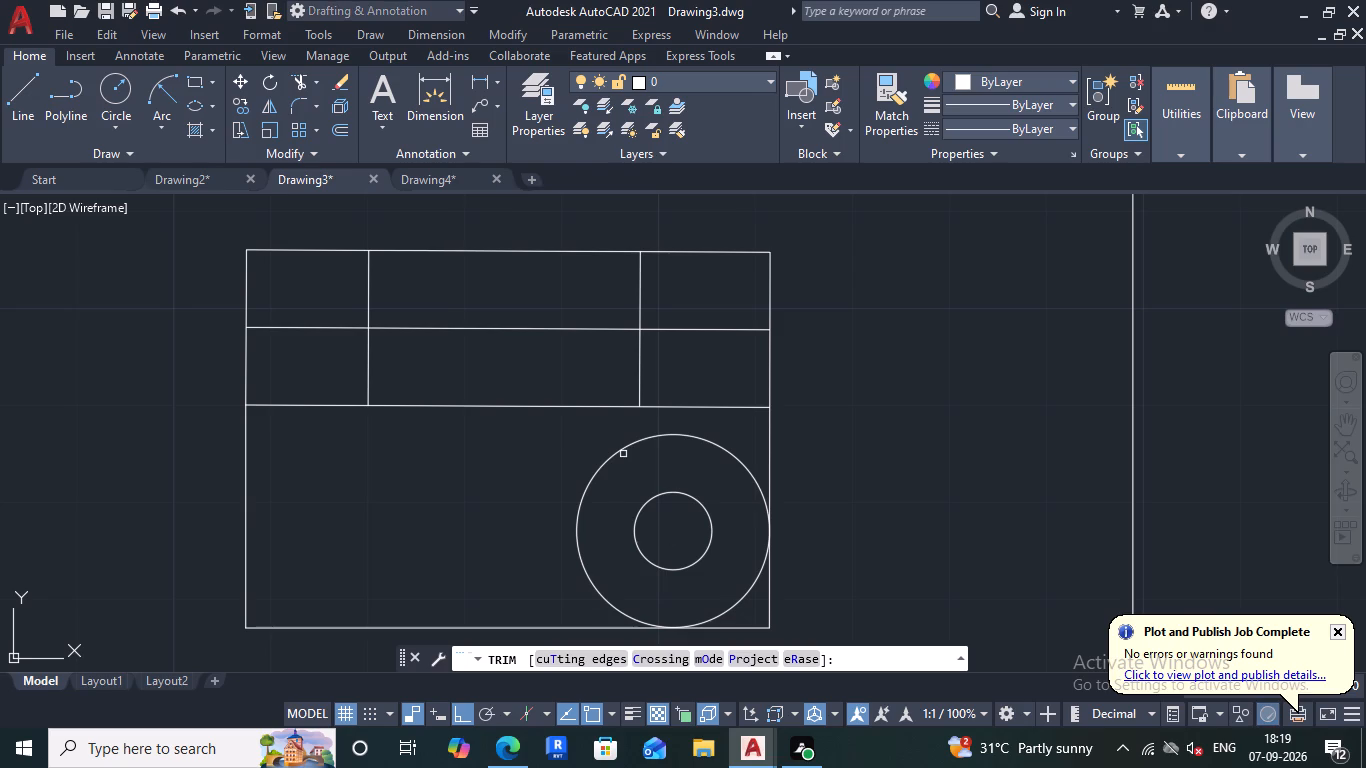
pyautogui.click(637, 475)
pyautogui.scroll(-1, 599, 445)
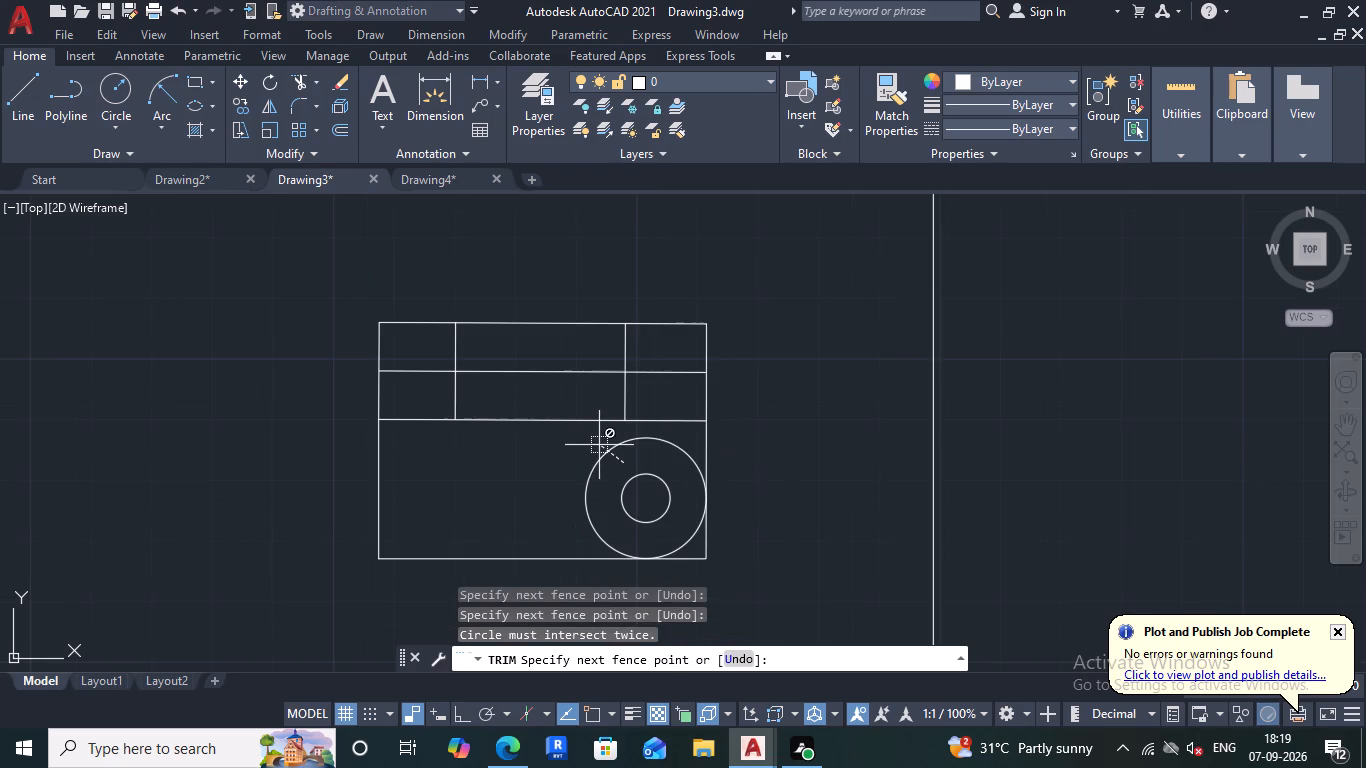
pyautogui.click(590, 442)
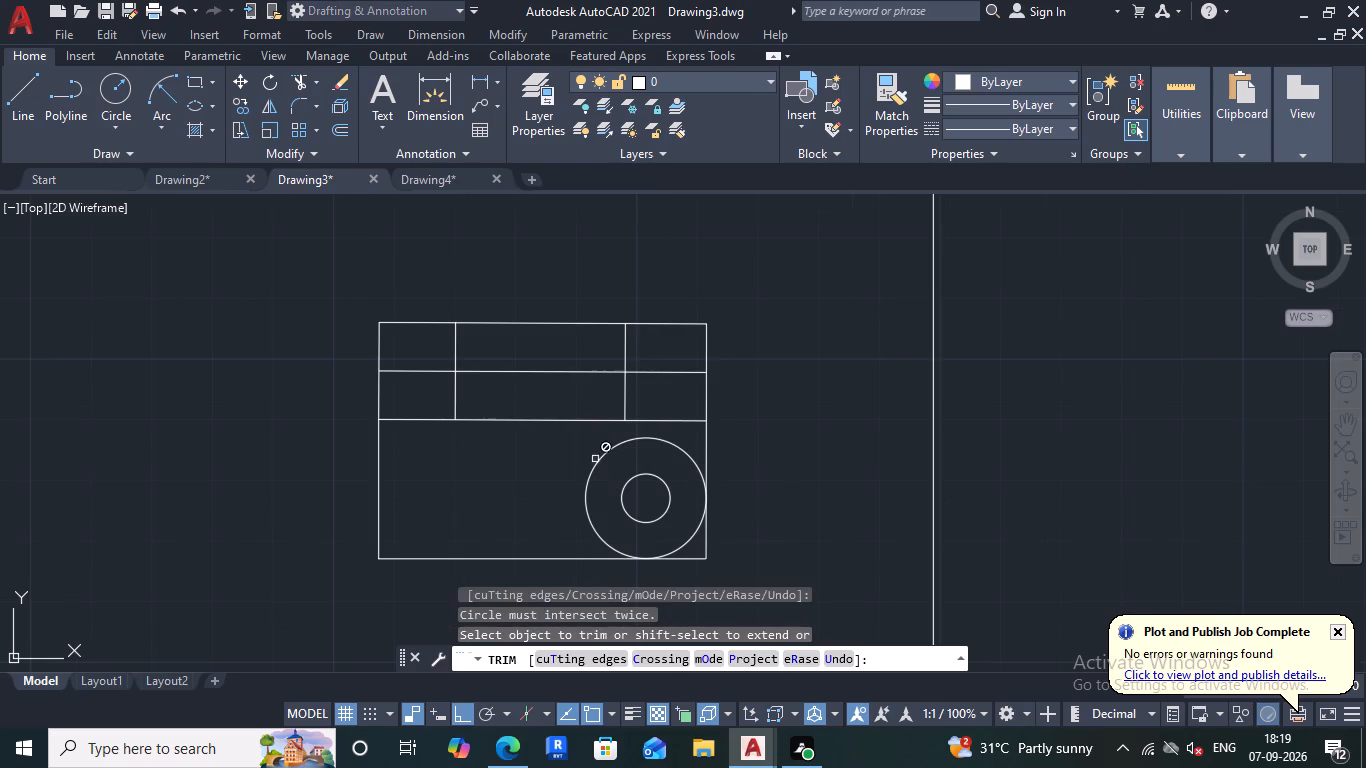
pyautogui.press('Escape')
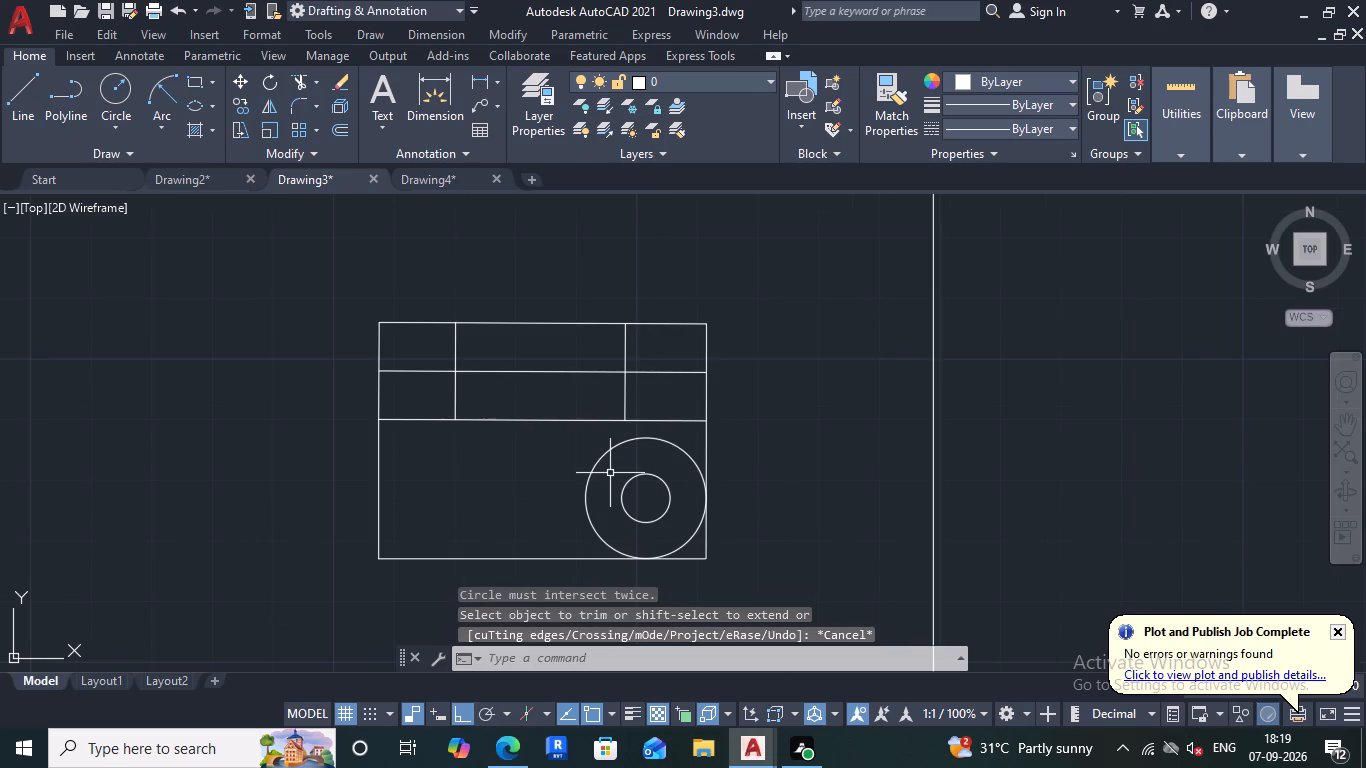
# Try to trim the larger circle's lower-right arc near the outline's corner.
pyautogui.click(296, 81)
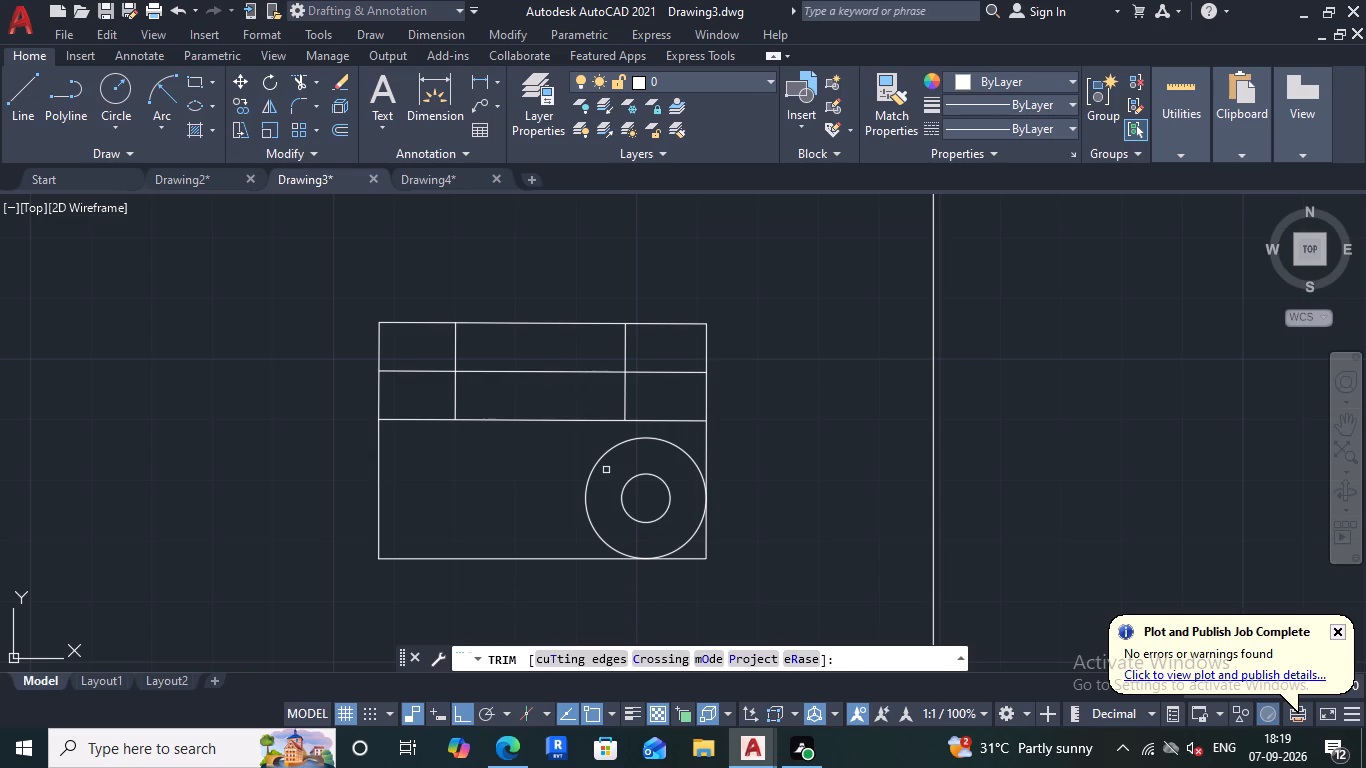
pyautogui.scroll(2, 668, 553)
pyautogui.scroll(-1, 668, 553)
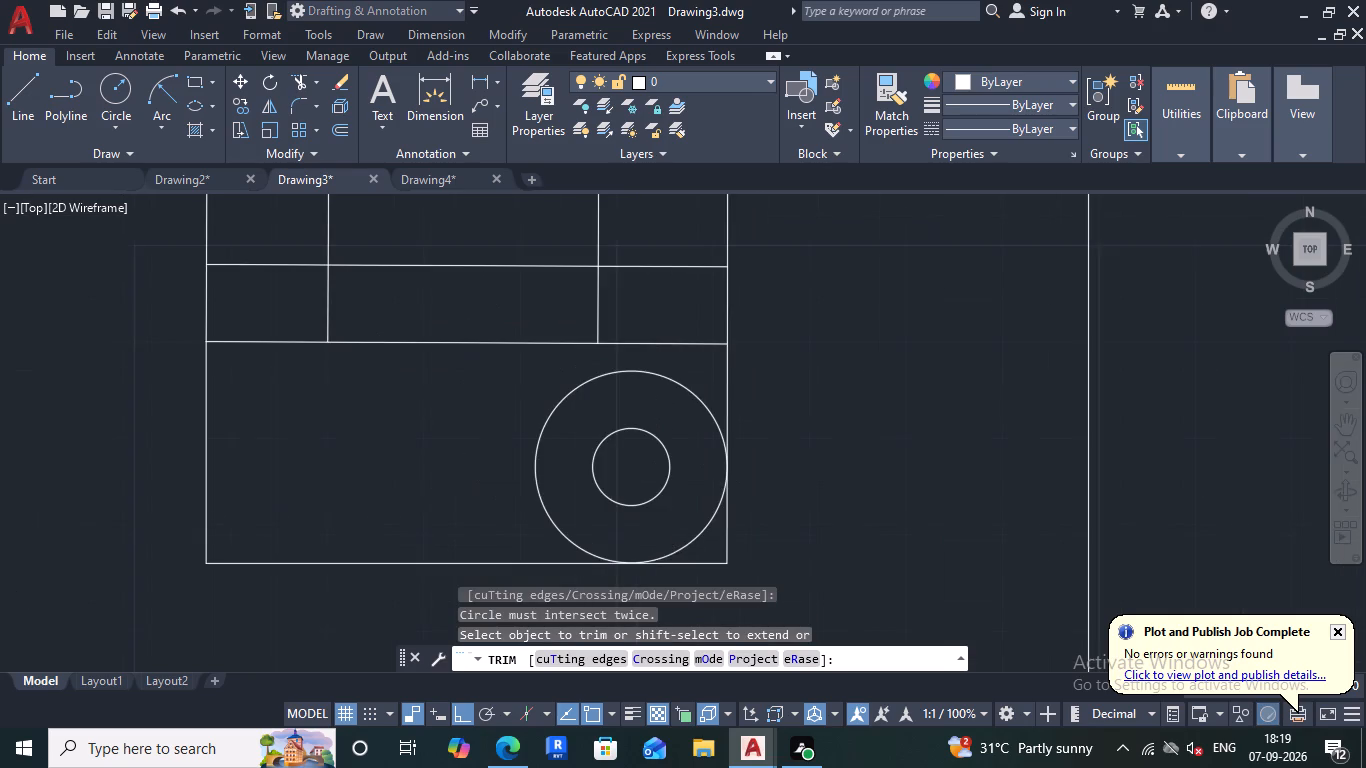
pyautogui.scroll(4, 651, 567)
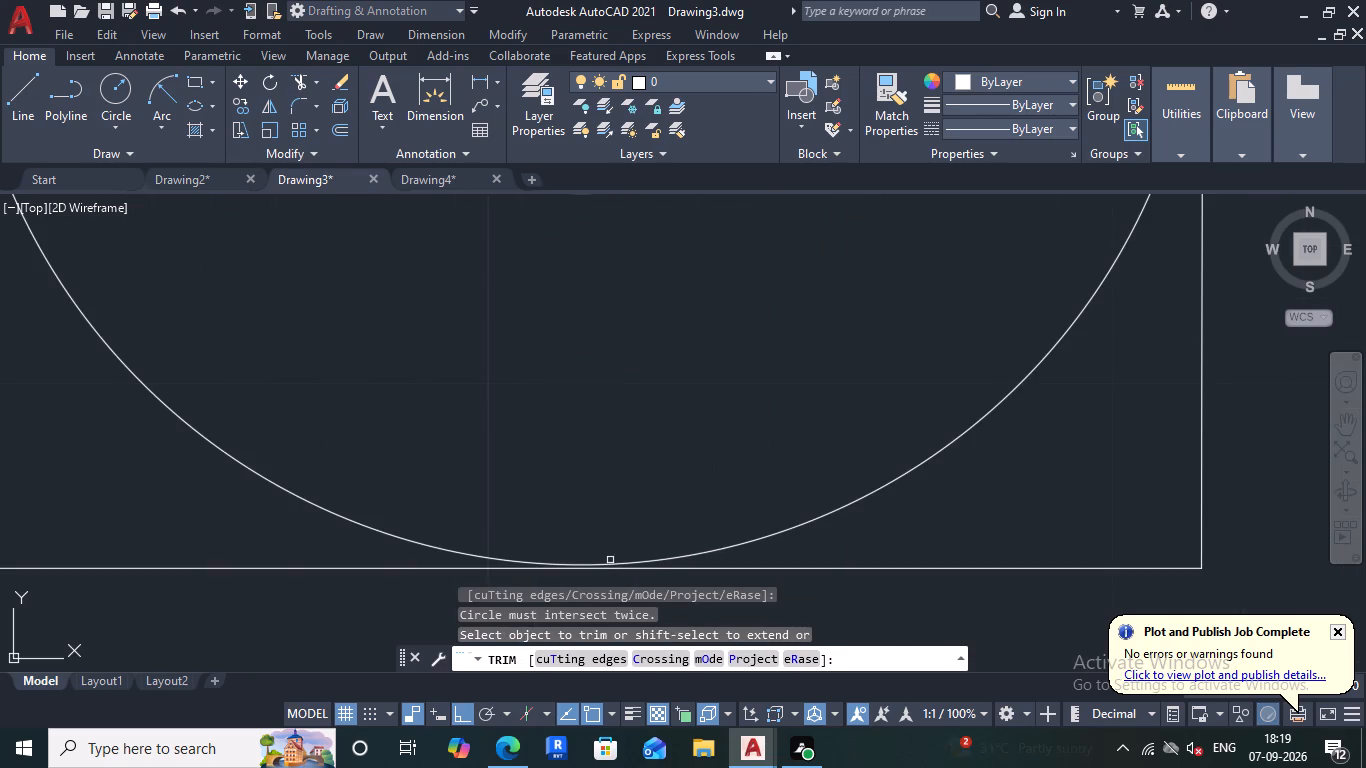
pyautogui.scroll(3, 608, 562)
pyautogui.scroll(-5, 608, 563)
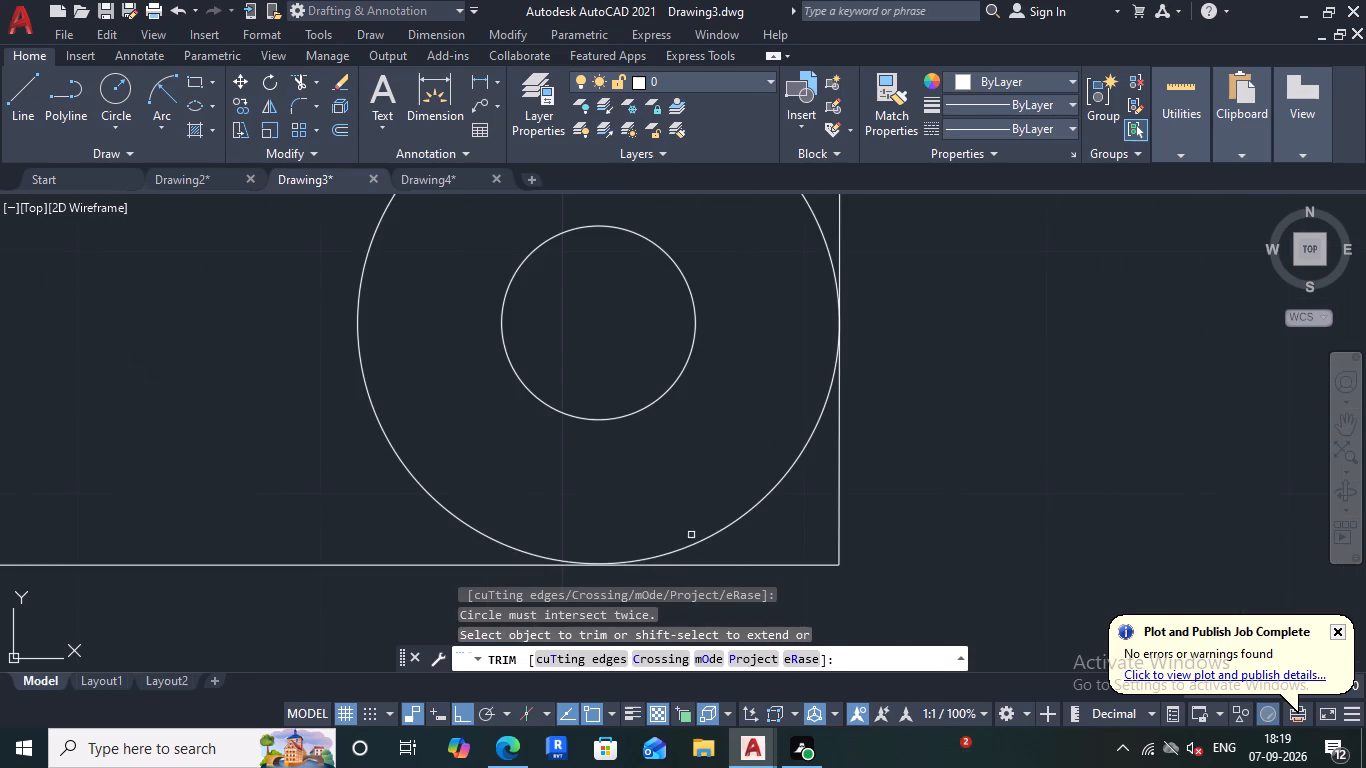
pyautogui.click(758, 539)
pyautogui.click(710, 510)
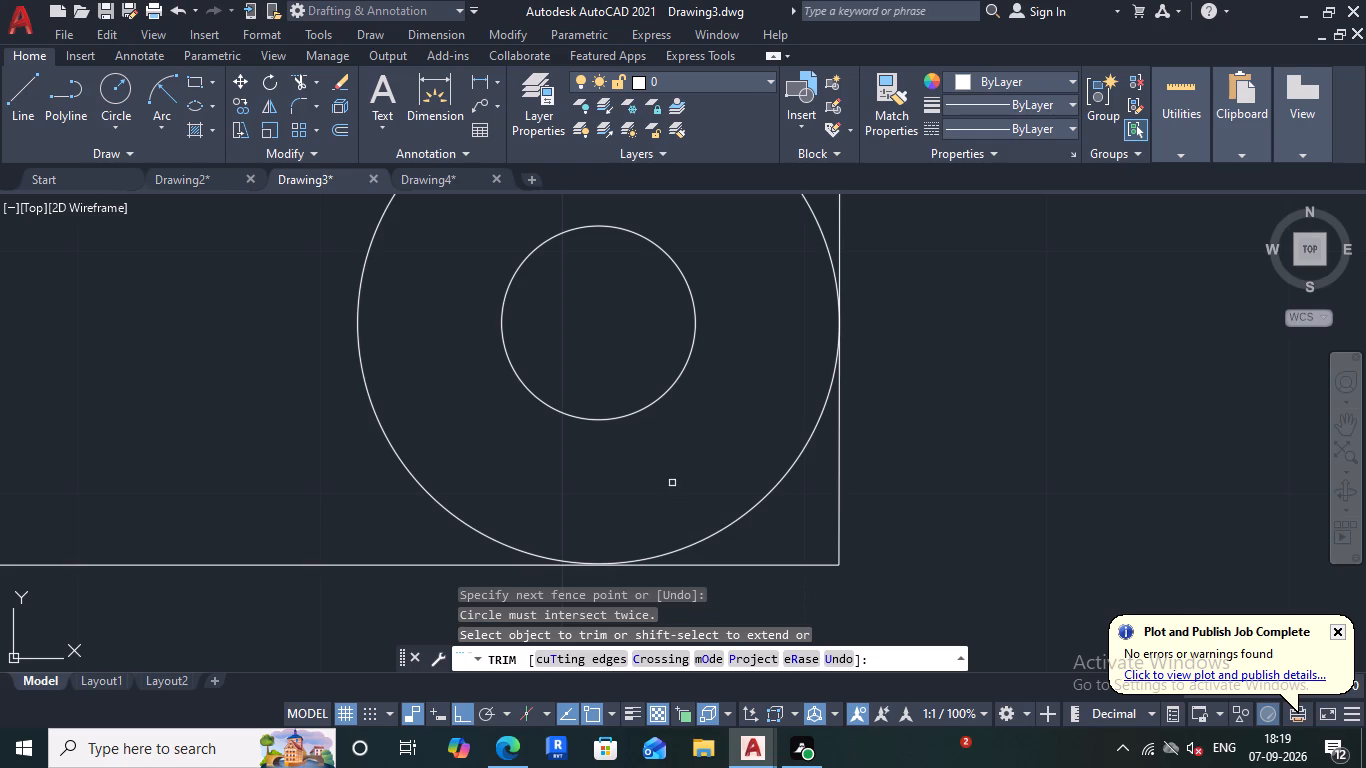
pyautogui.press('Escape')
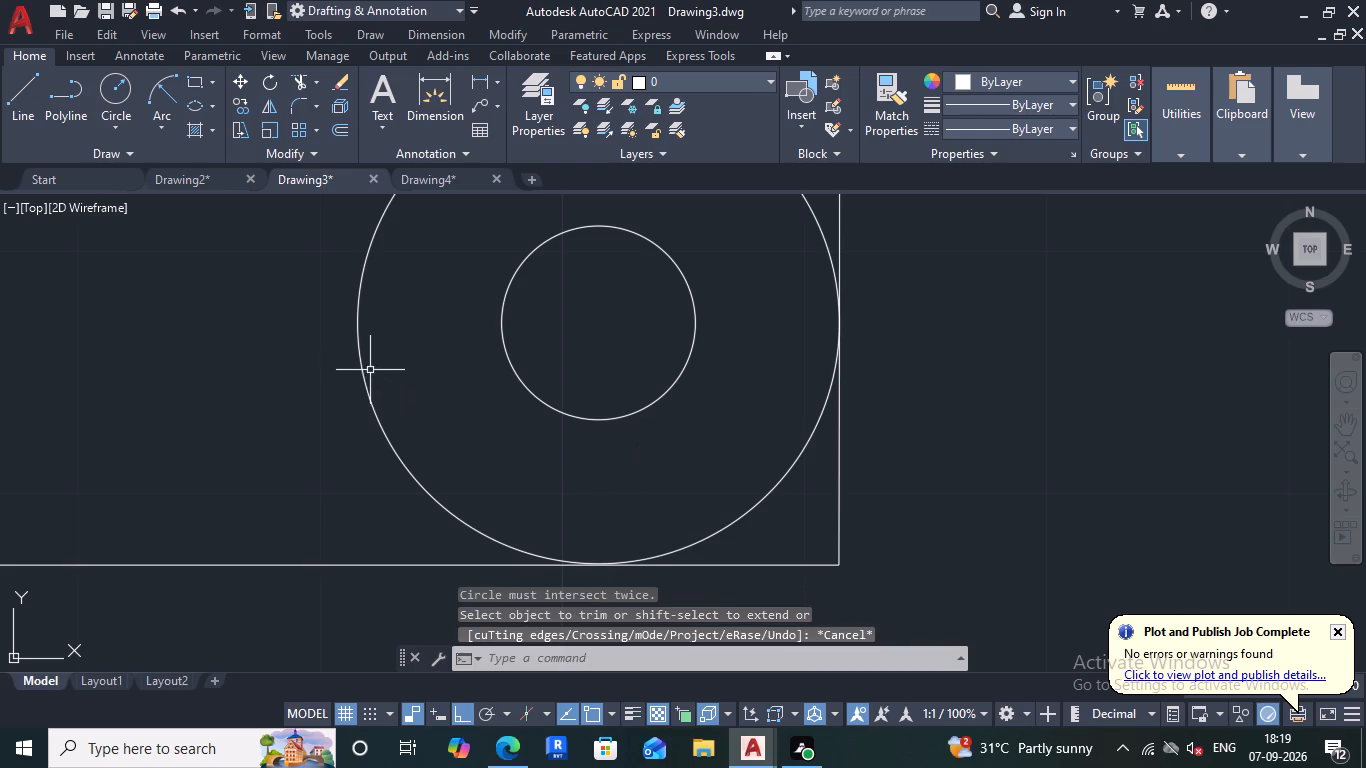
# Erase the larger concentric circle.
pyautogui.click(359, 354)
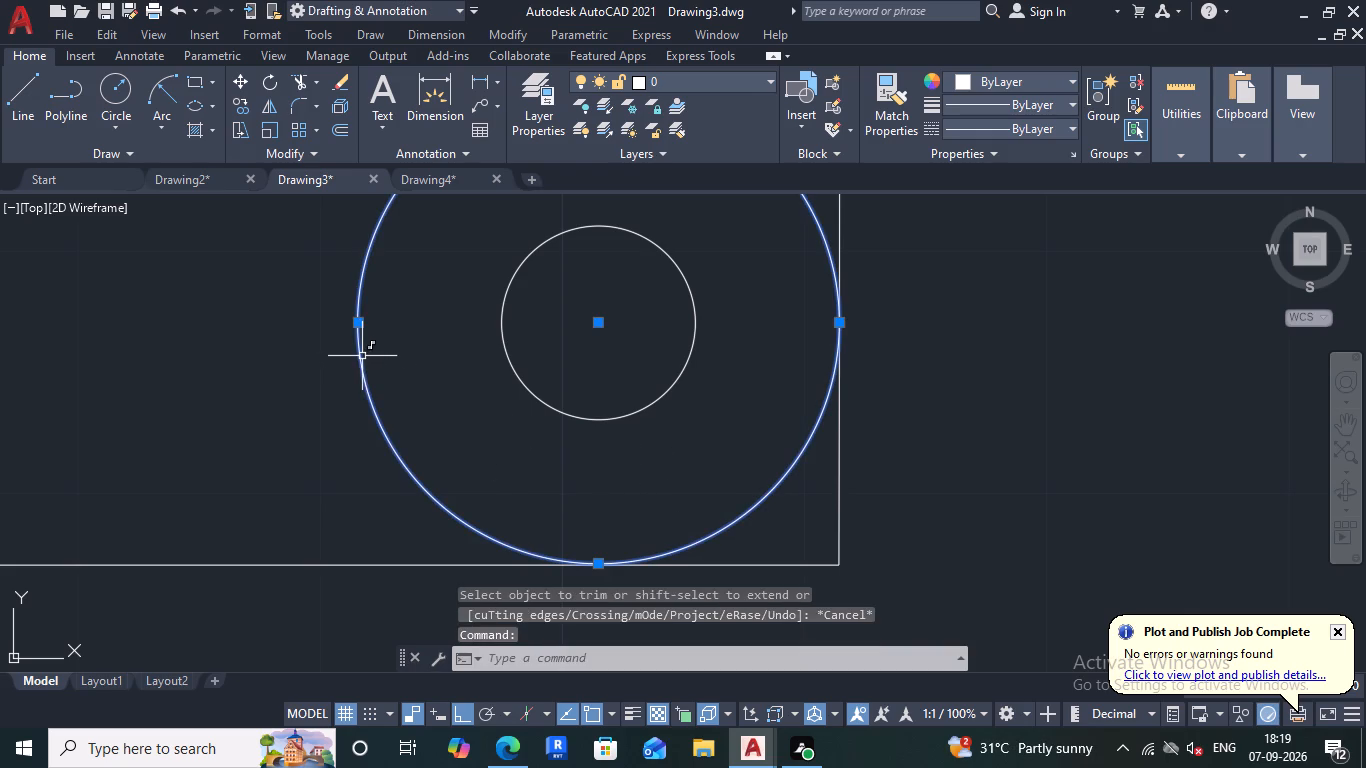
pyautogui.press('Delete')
# Draw a new larger circle concentric with the radius 4 circle, with its radius reaching the outline's right edge.
pyautogui.scroll(-2, 469, 379)
pyautogui.scroll(2, 492, 348)
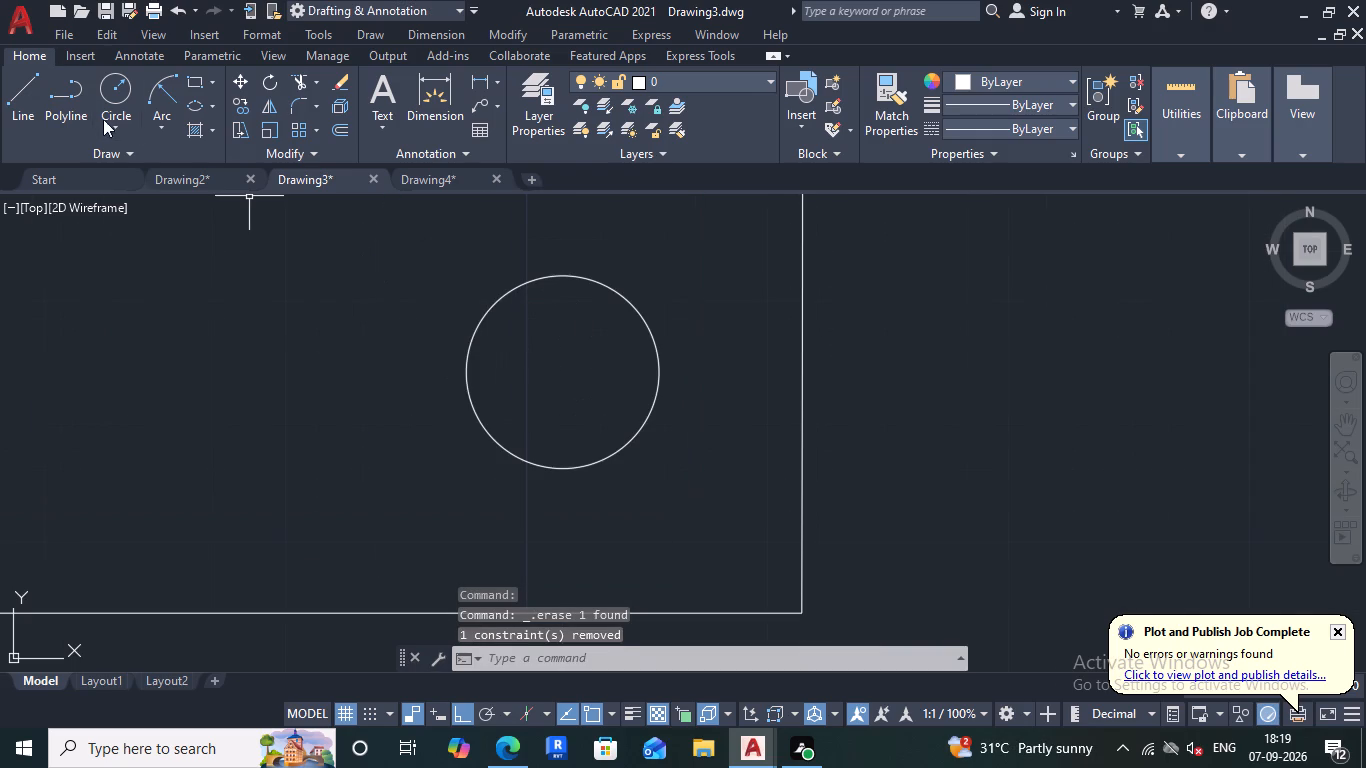
pyautogui.click(114, 90)
pyautogui.click(557, 372)
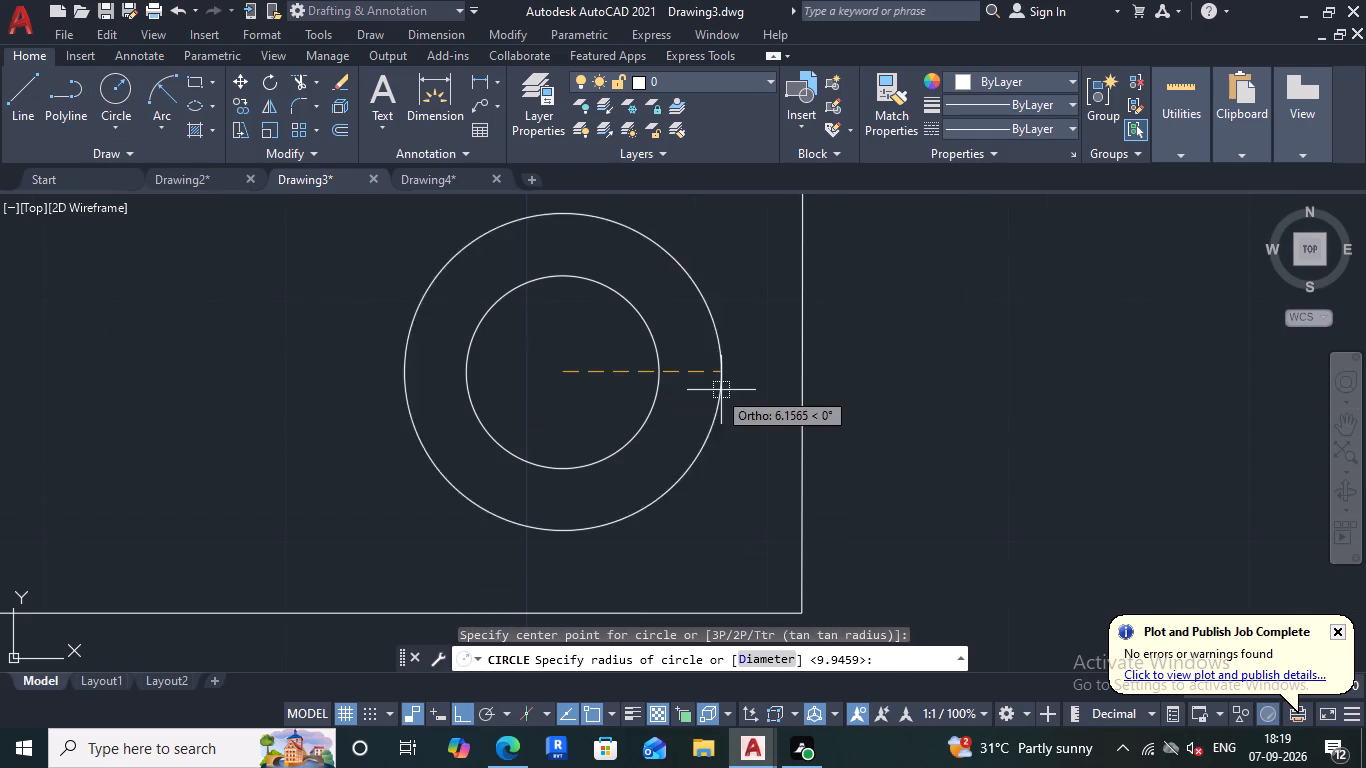
pyautogui.click(804, 369)
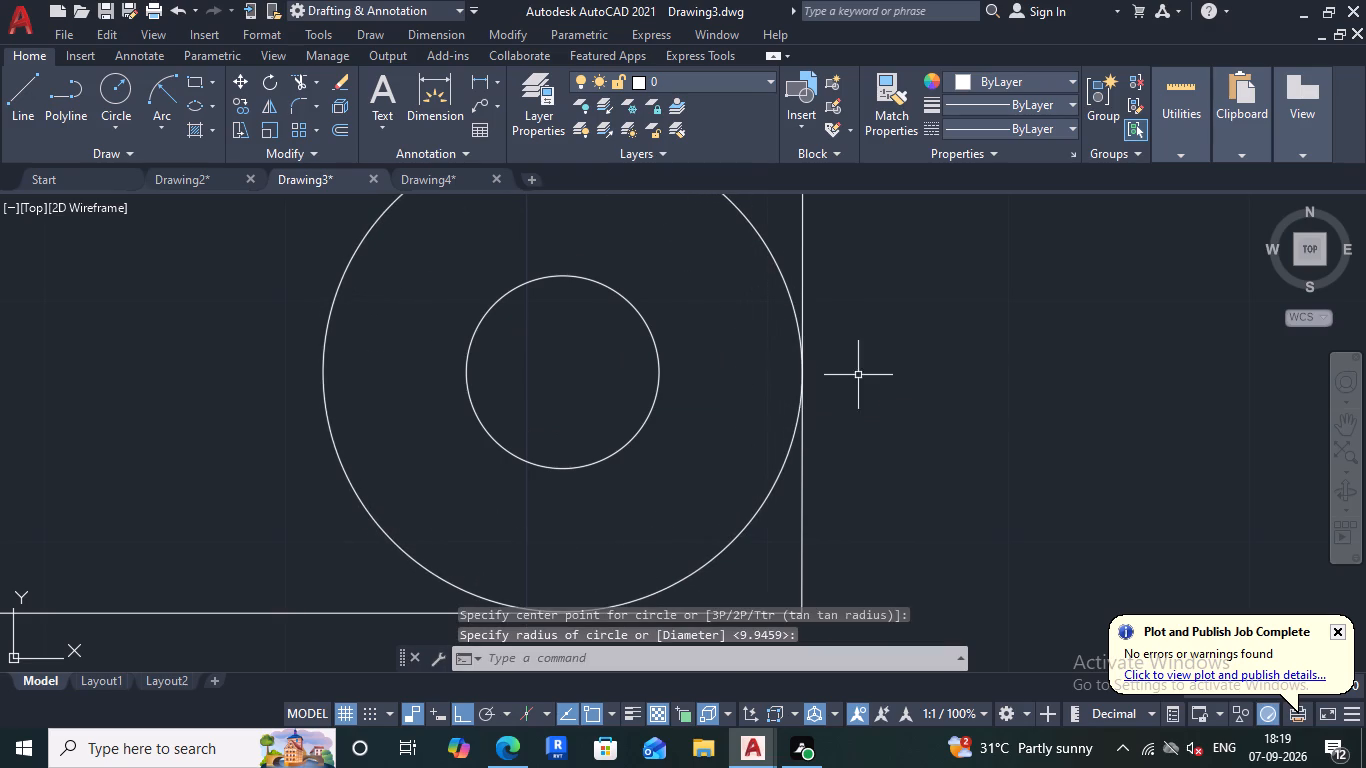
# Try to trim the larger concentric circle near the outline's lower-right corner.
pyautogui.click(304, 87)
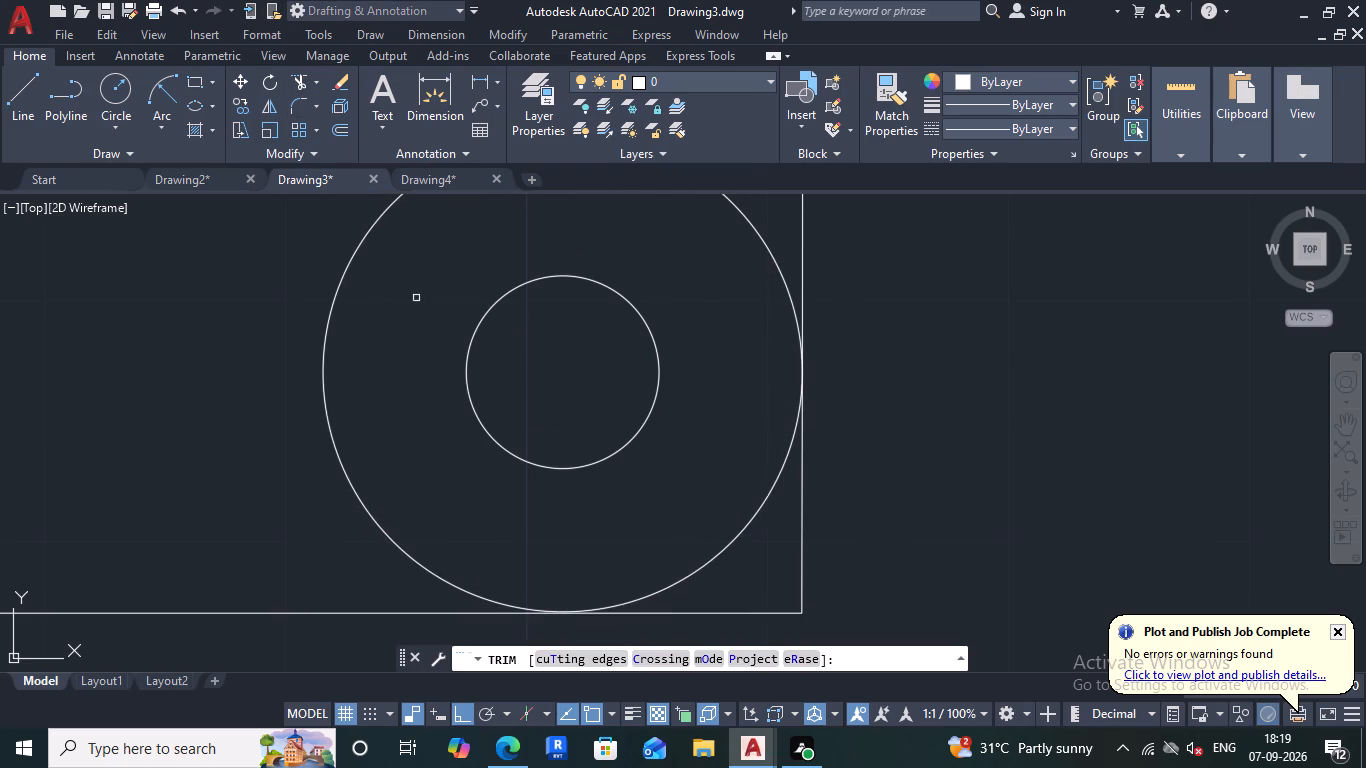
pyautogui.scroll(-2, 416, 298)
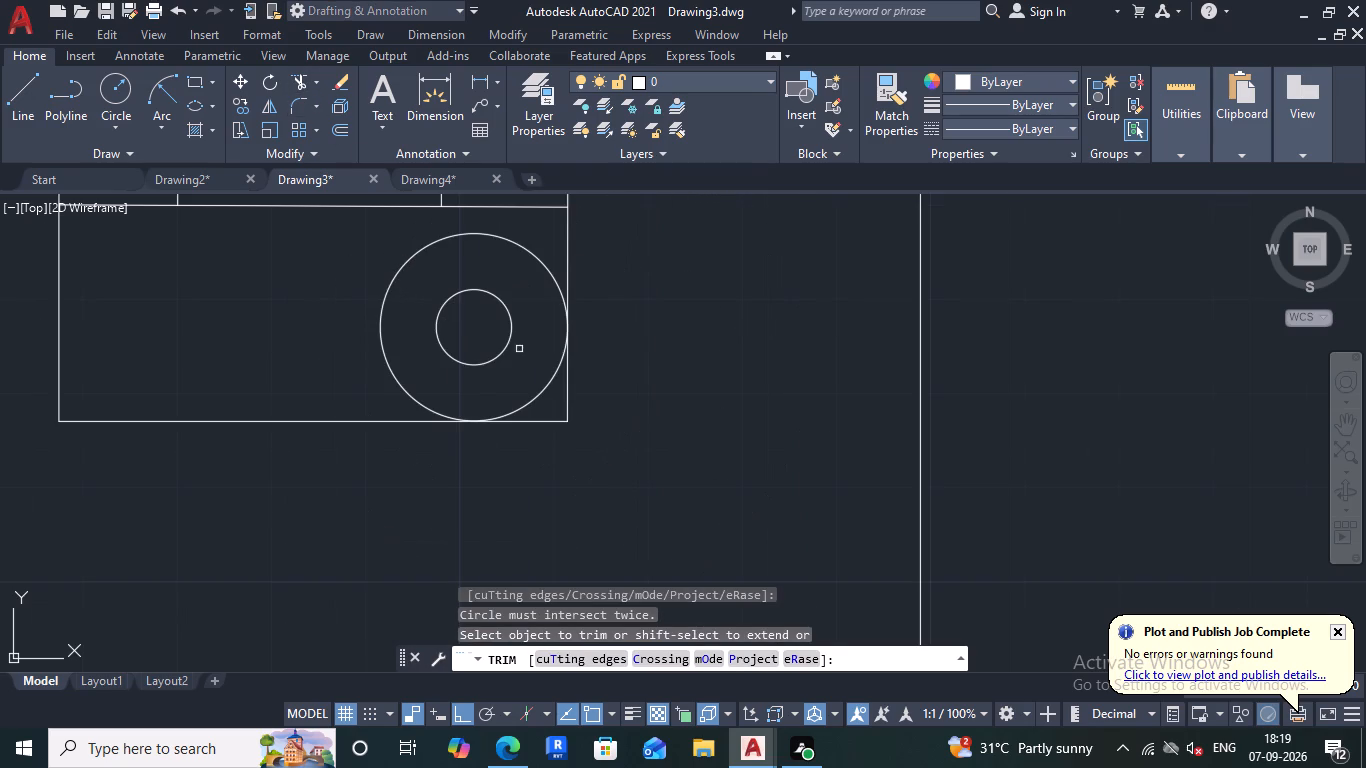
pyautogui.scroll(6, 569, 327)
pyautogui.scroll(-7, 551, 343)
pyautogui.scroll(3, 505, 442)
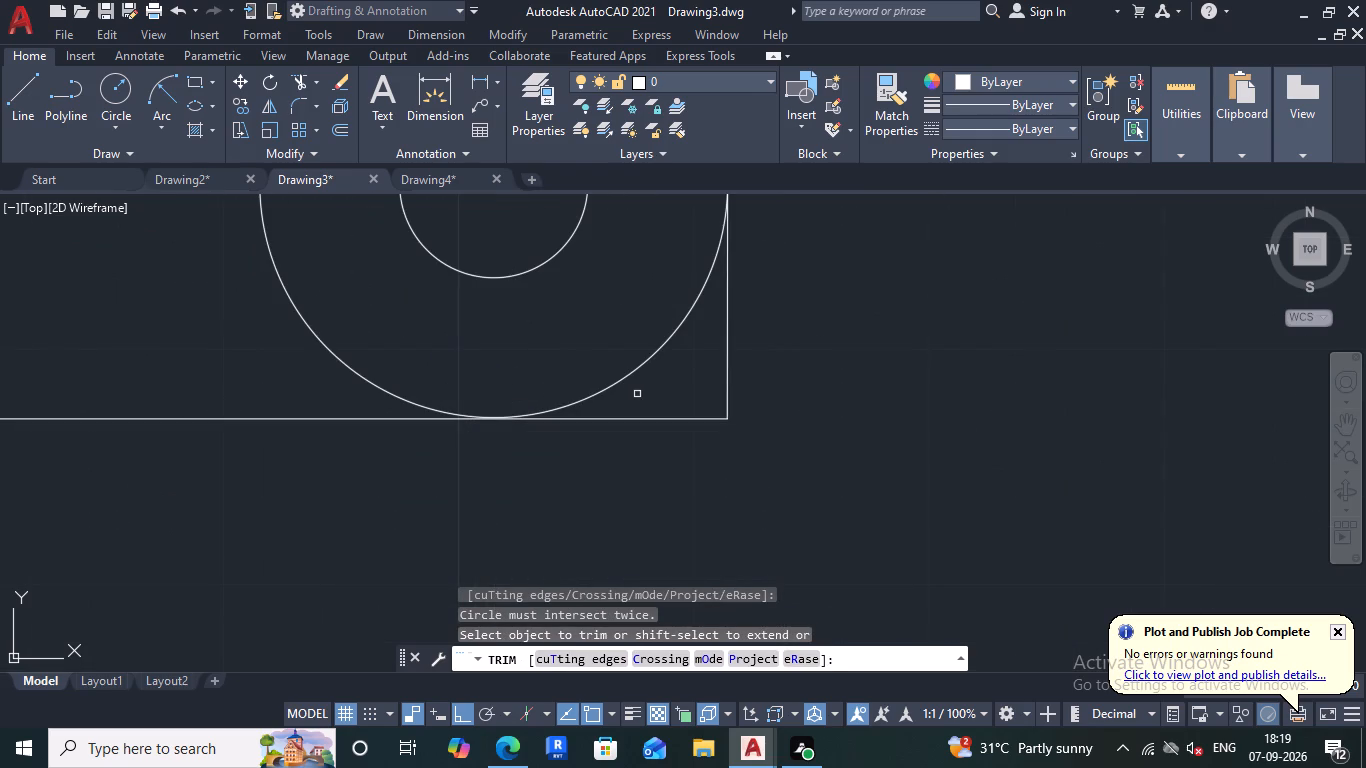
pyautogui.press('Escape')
# Erase the larger concentric circle around the radius 4 hole.
pyautogui.moveTo(634, 389); pyautogui.dragTo(621, 374)
pyautogui.click(599, 347)
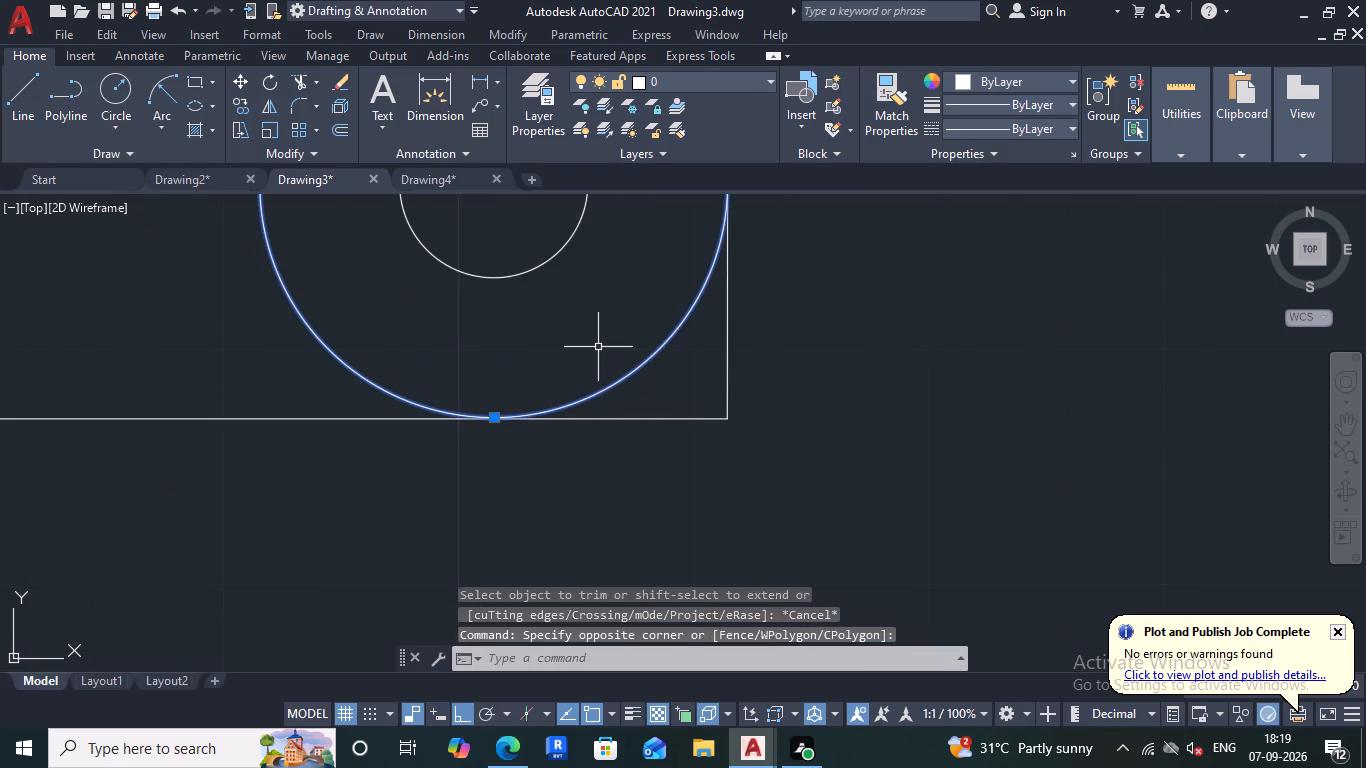
pyautogui.press('Delete')
# Draw two construction lines from the hole's centre, one down past the bottom edge and one right past the right edge.
pyautogui.scroll(-3, 620, 373)
pyautogui.scroll(1, 588, 330)
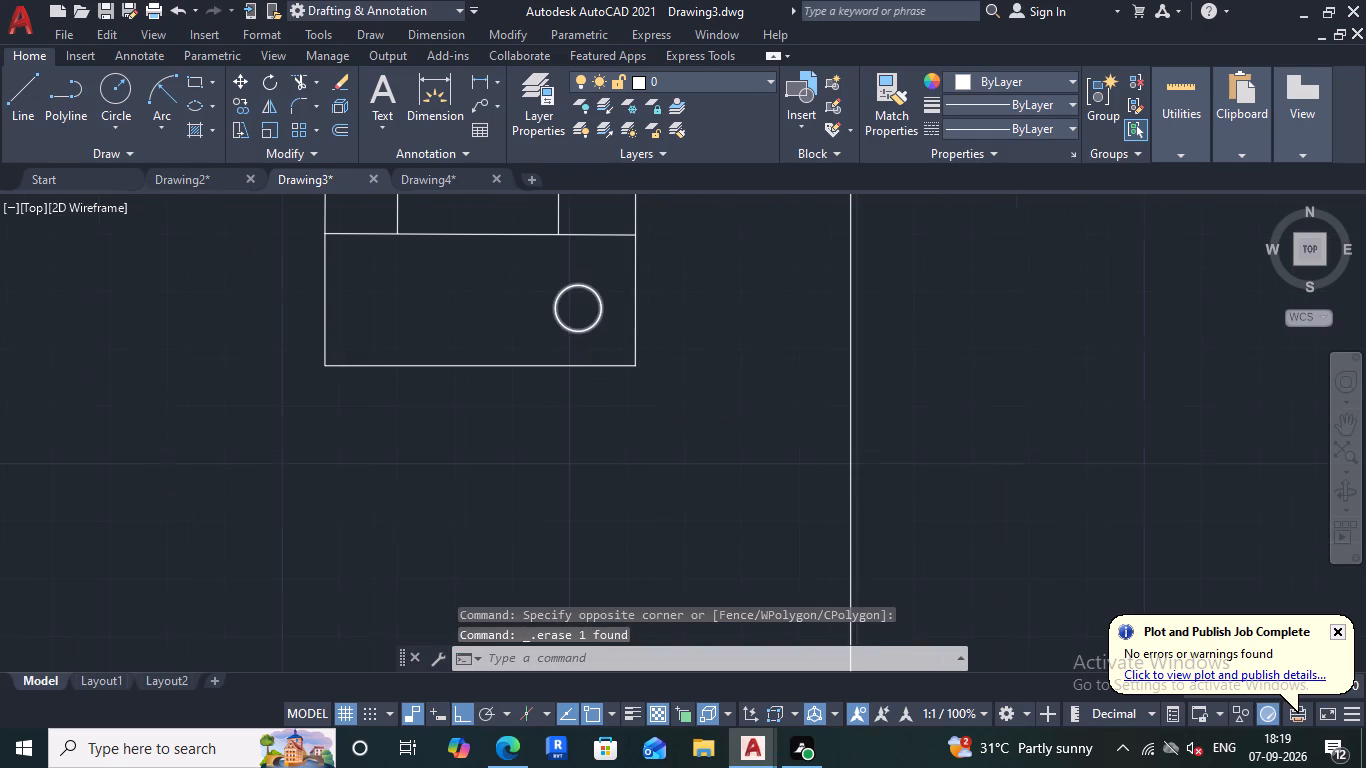
pyautogui.scroll(-2, 595, 339)
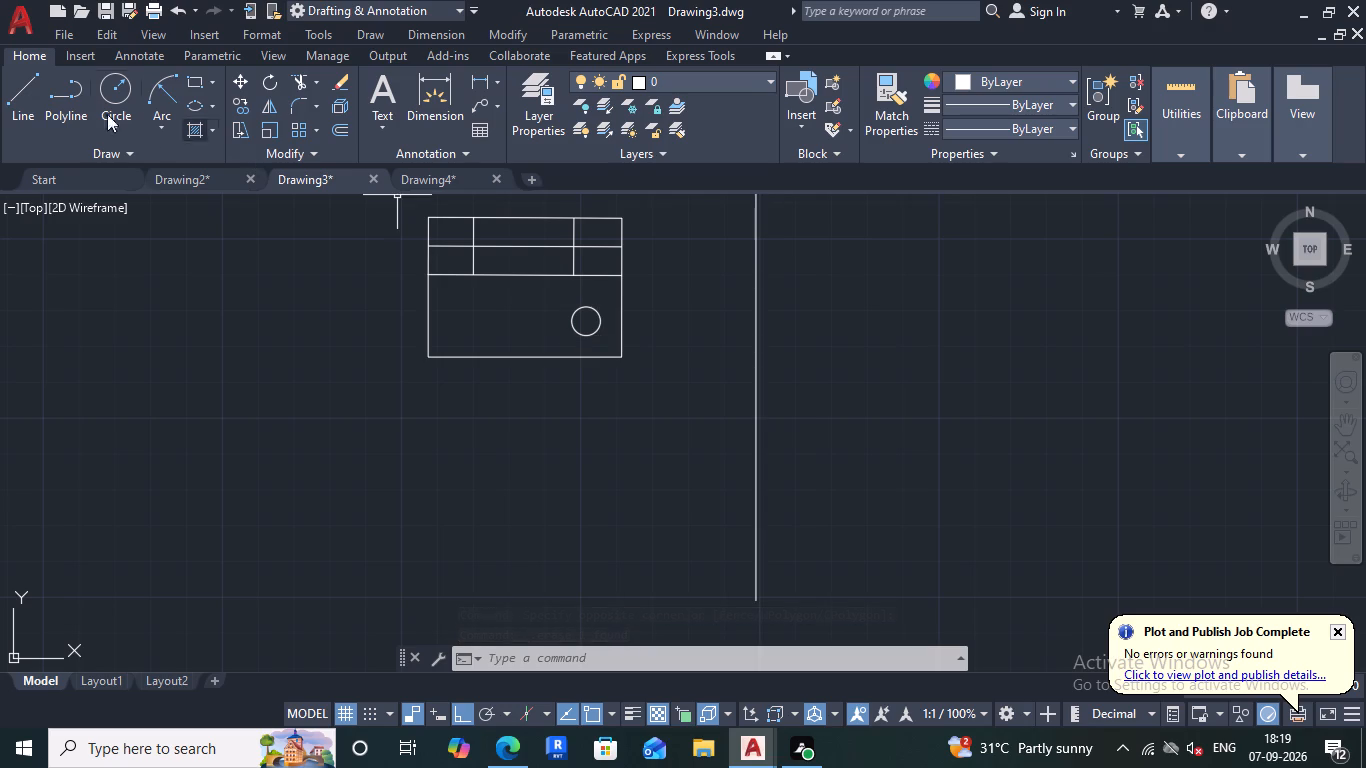
pyautogui.click(21, 98)
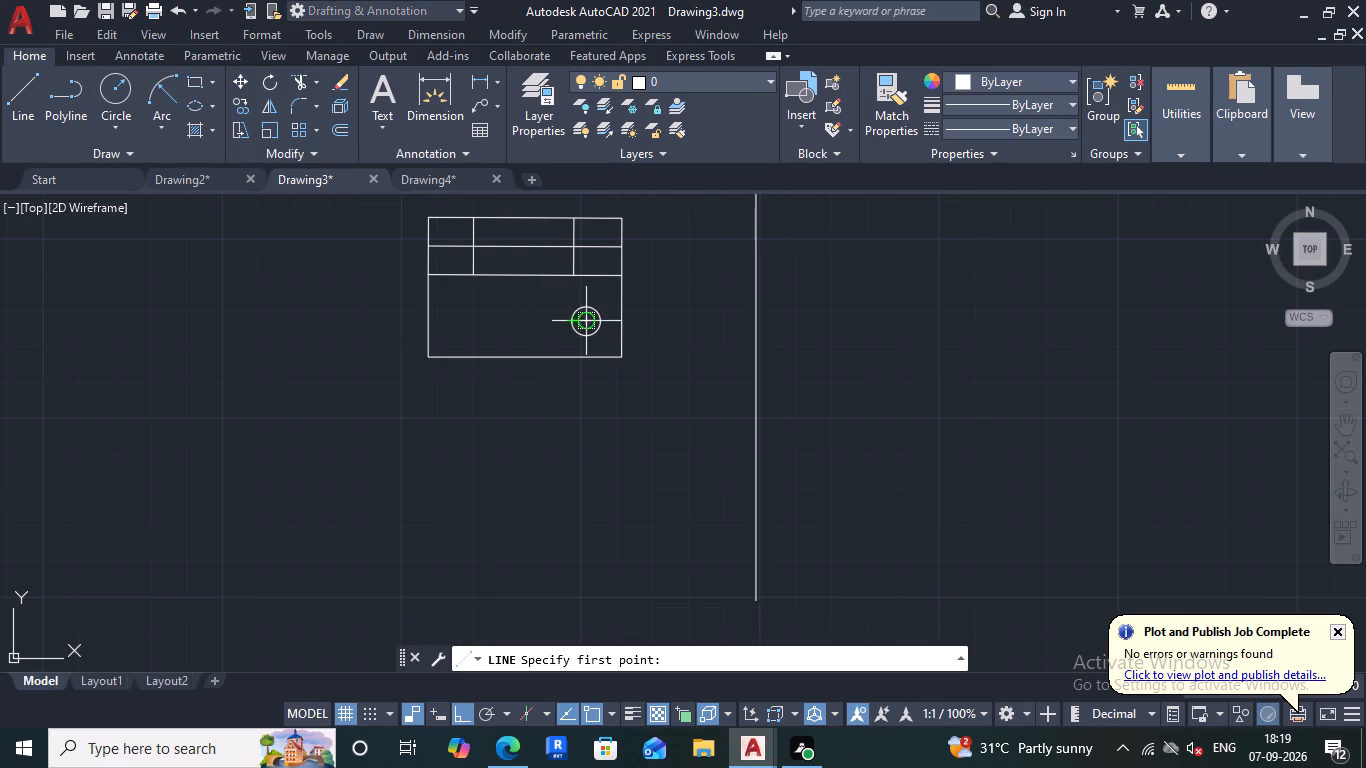
pyautogui.click(586, 321)
pyautogui.click(595, 392)
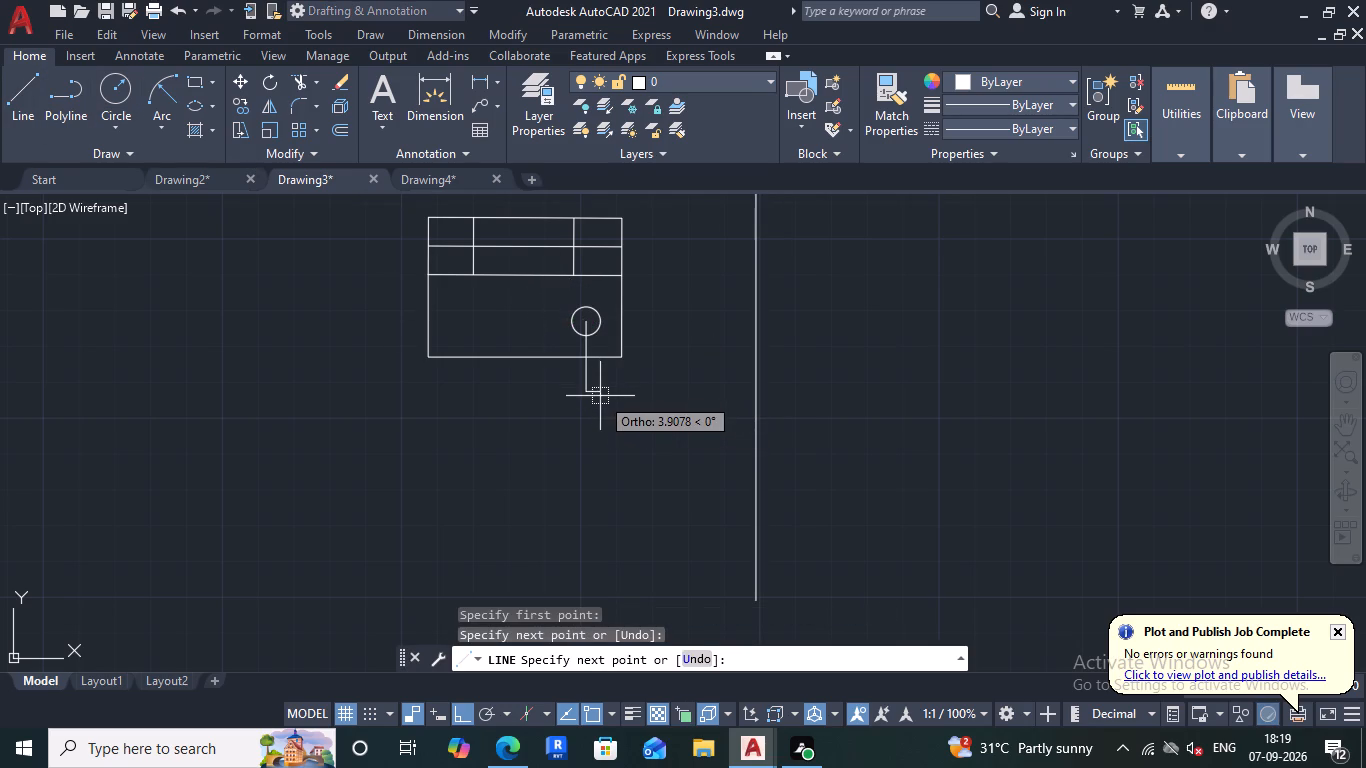
pyautogui.press('Escape')
pyautogui.press('space')
pyautogui.click(585, 321)
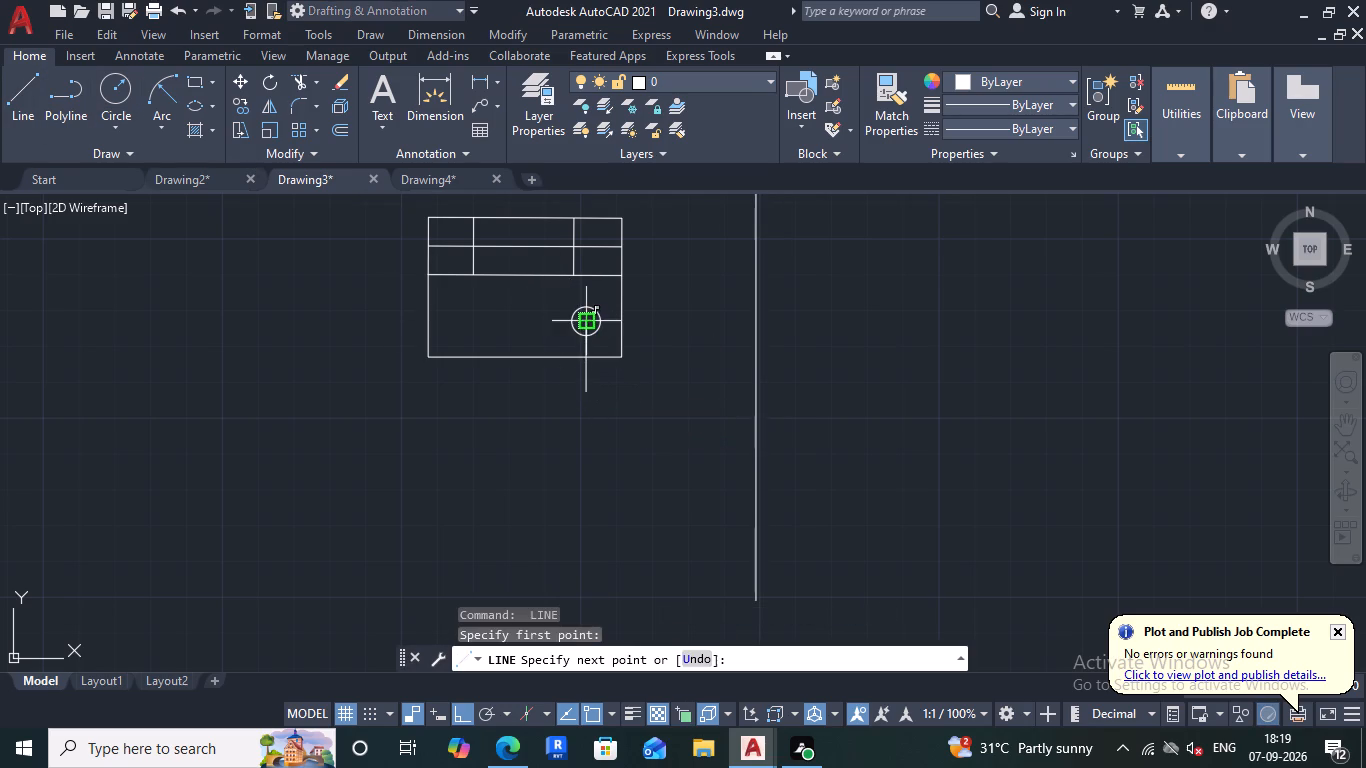
pyautogui.click(664, 323)
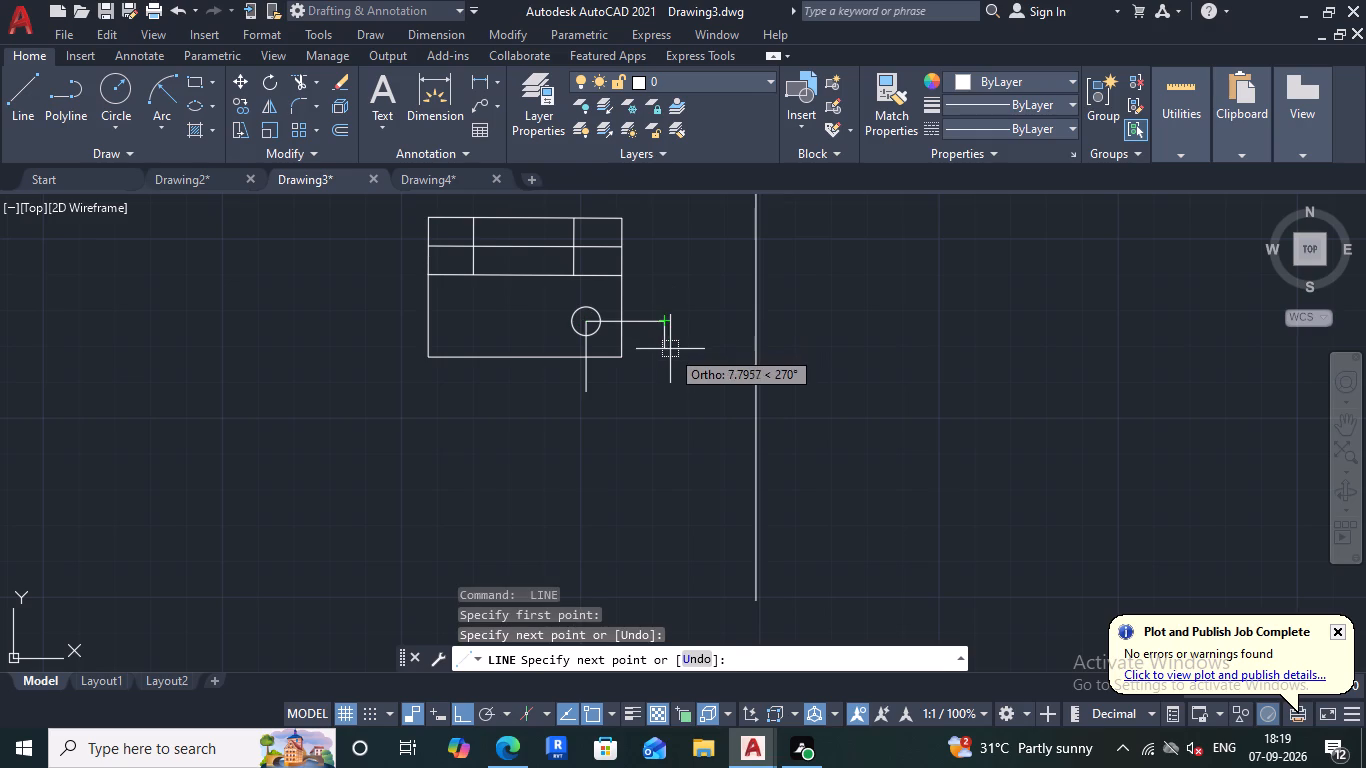
pyautogui.press('space')
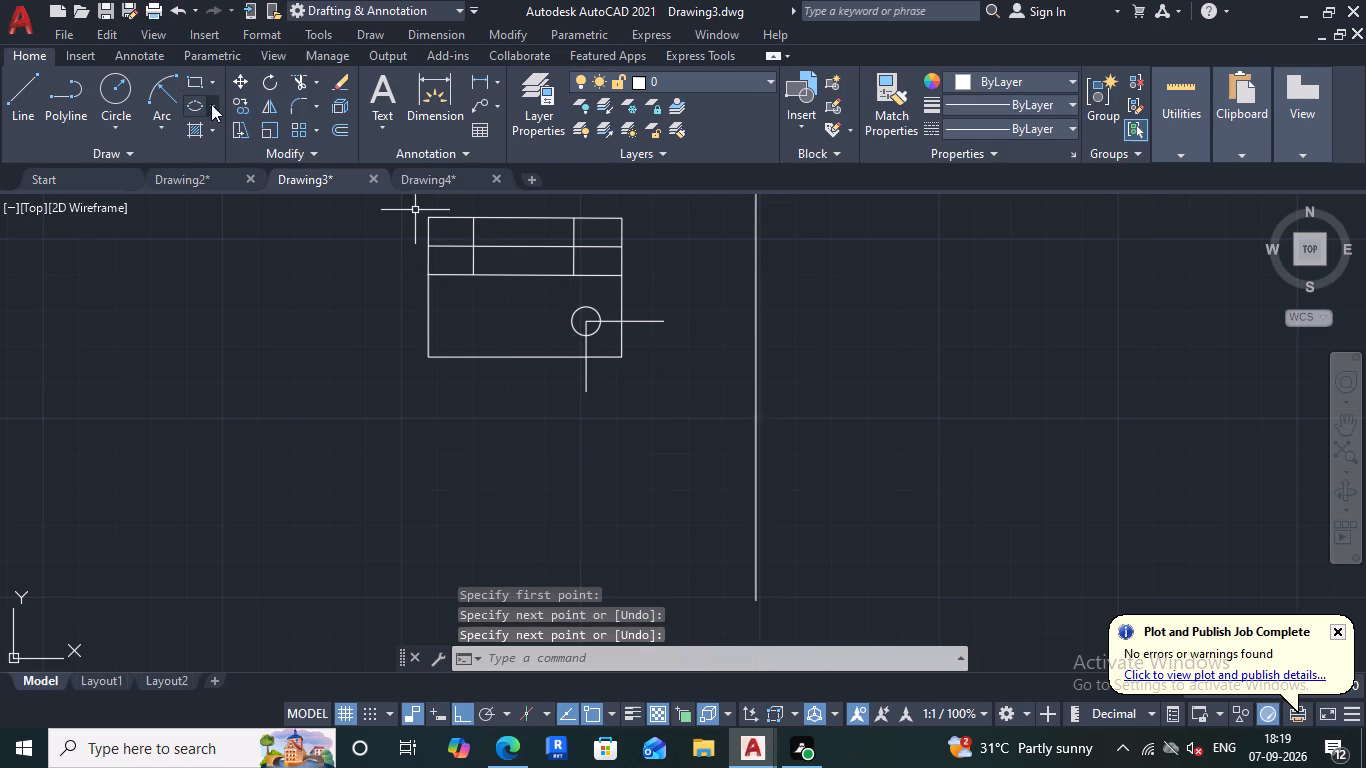
# Draw a Start, End, Radius arc from the bottom-edge intersection to the right-edge intersection, taking its radius to the hole's centre.
pyautogui.click(211, 104)
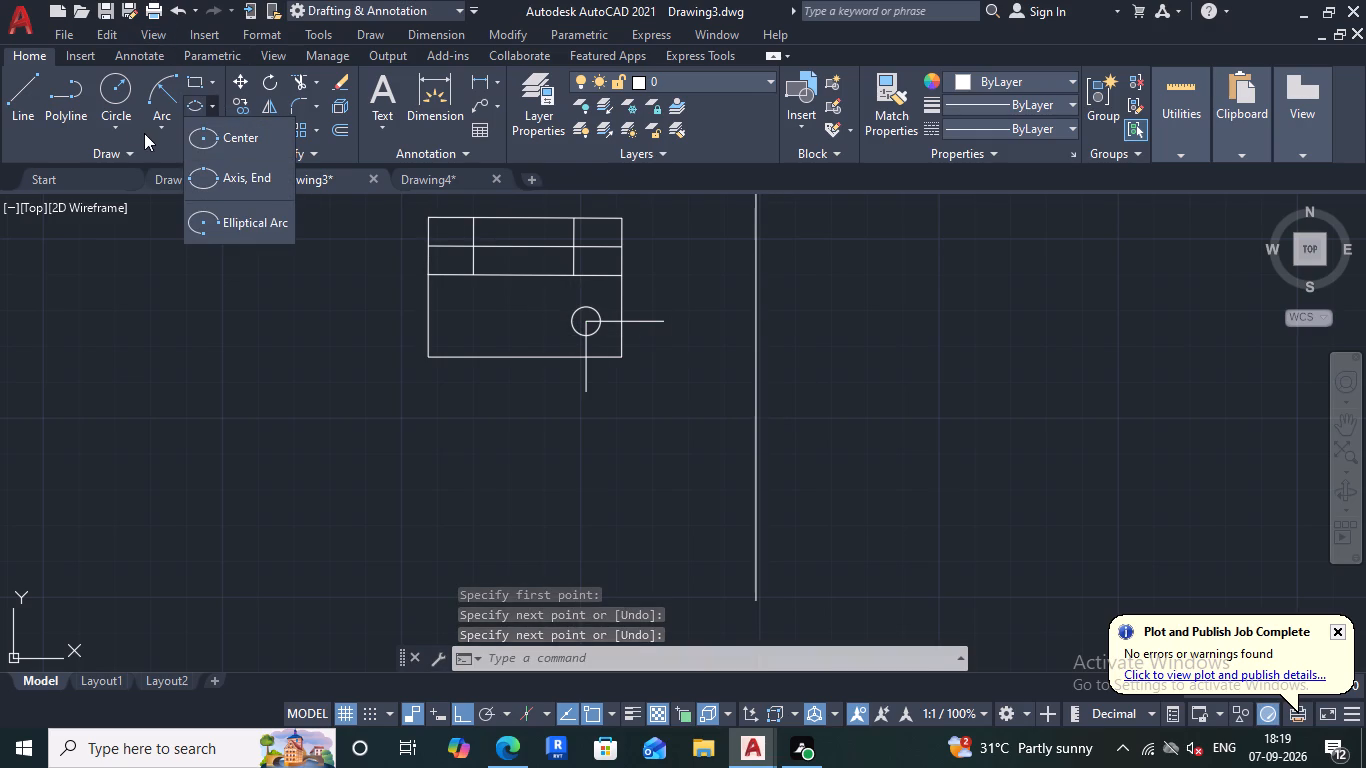
pyautogui.click(160, 125)
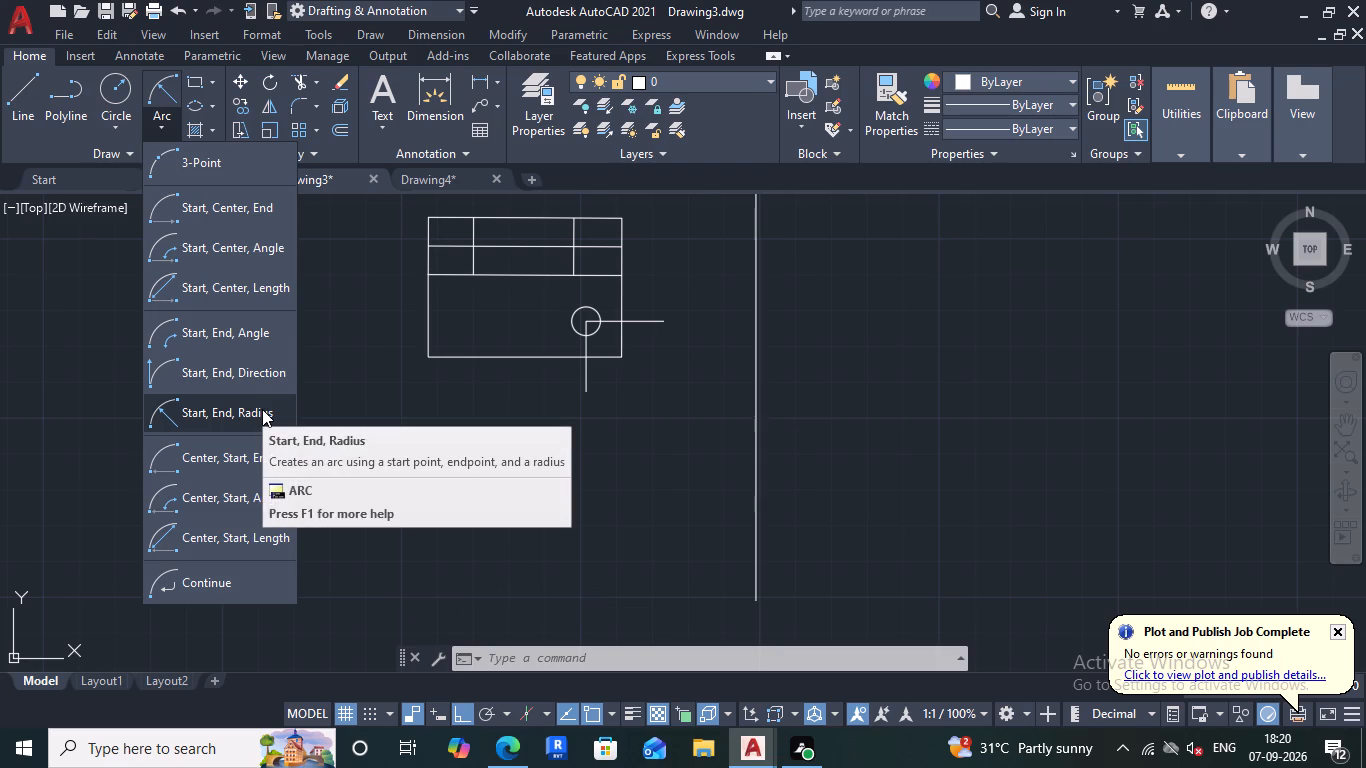
pyautogui.moveTo(262, 408); pyautogui.dragTo(271, 407)
pyautogui.scroll(3, 587, 365)
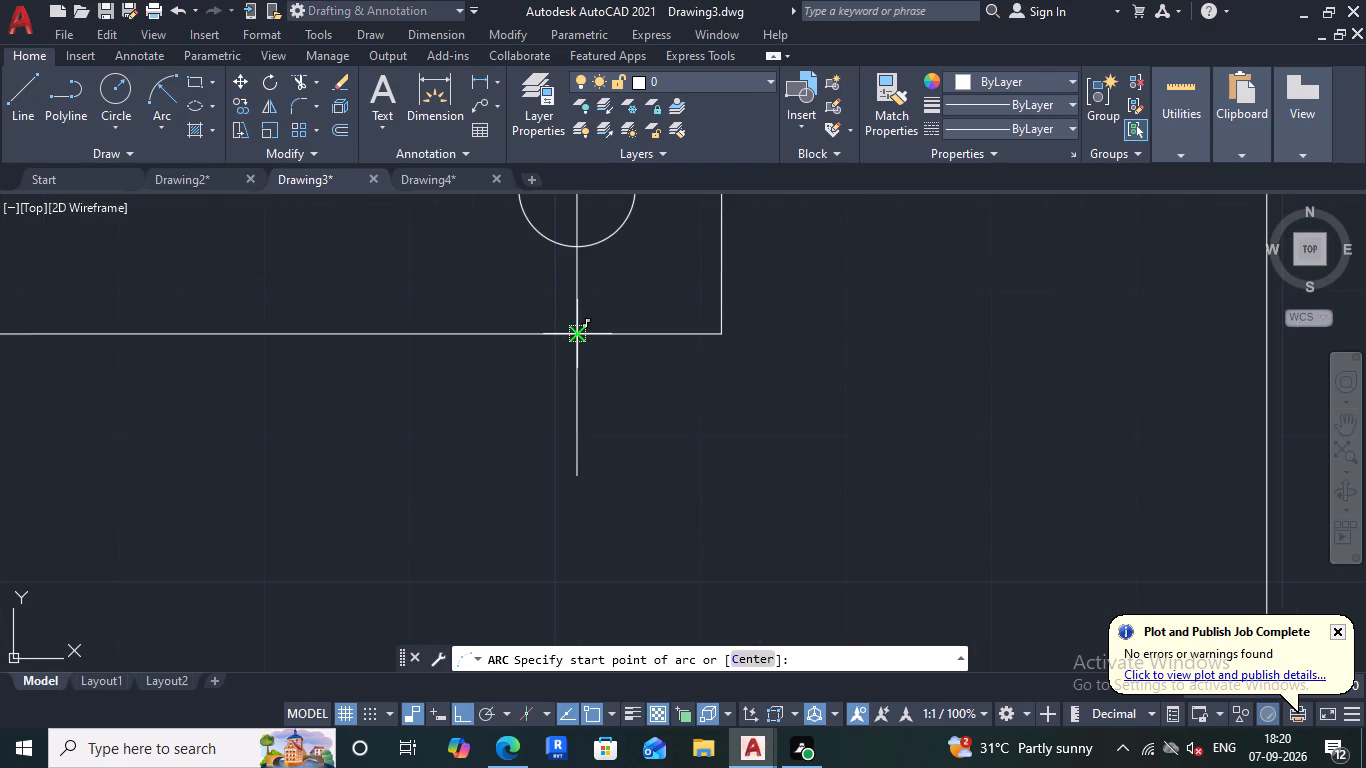
pyautogui.click(575, 337)
pyautogui.scroll(-2, 628, 347)
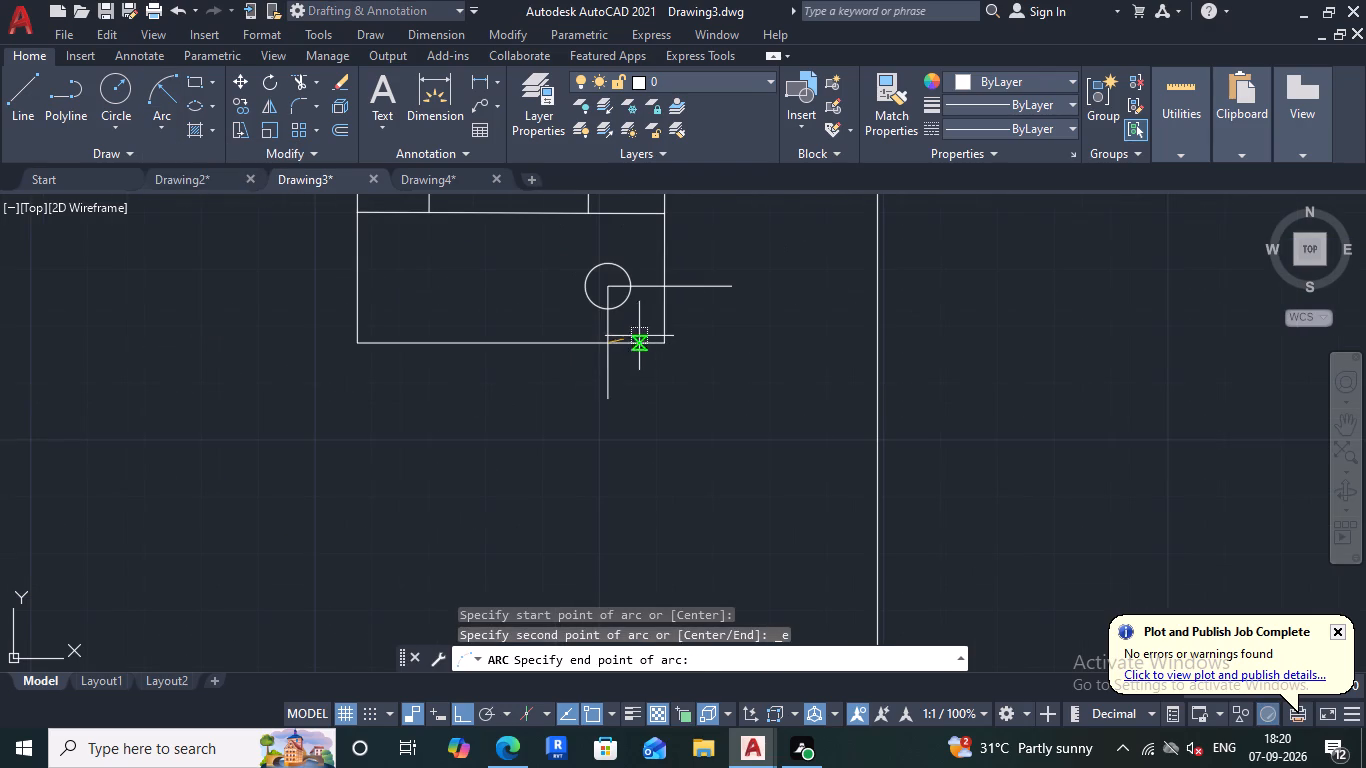
pyautogui.click(662, 290)
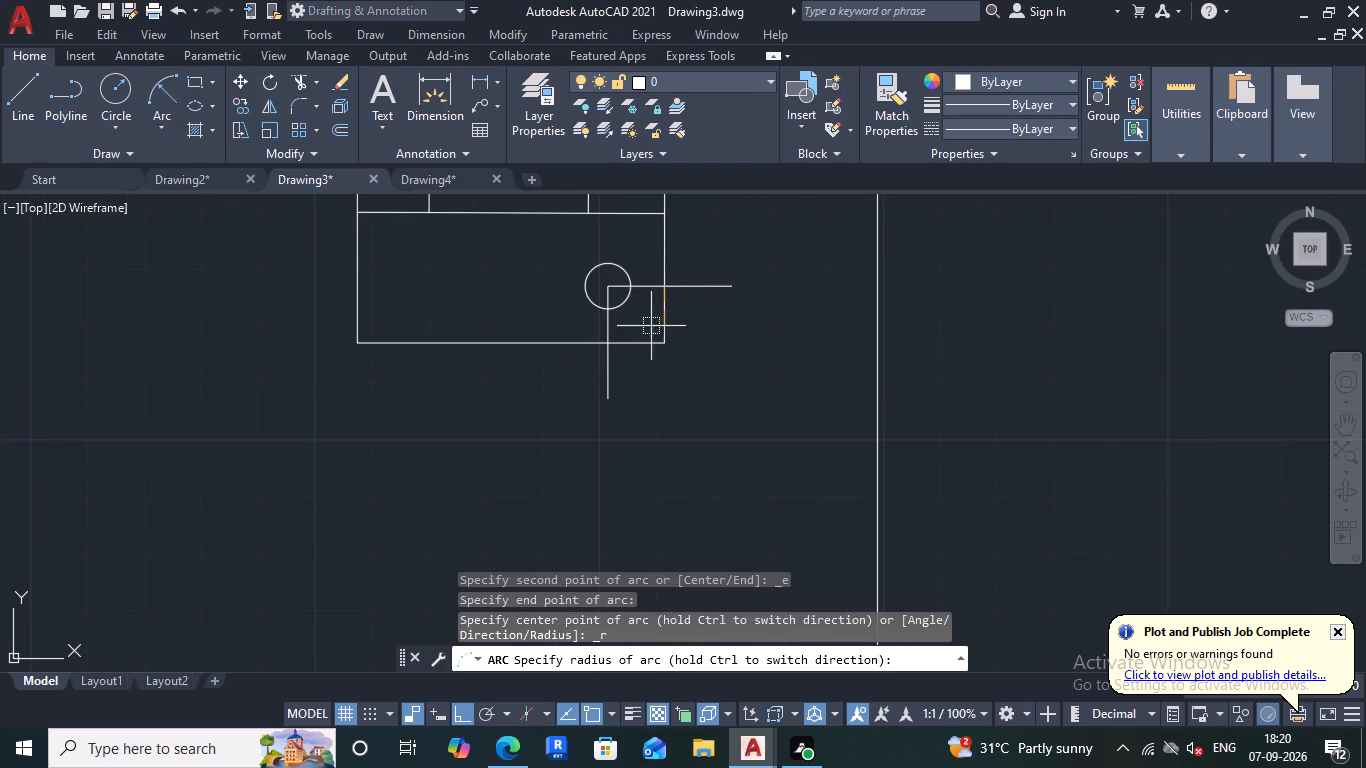
pyautogui.click(611, 291)
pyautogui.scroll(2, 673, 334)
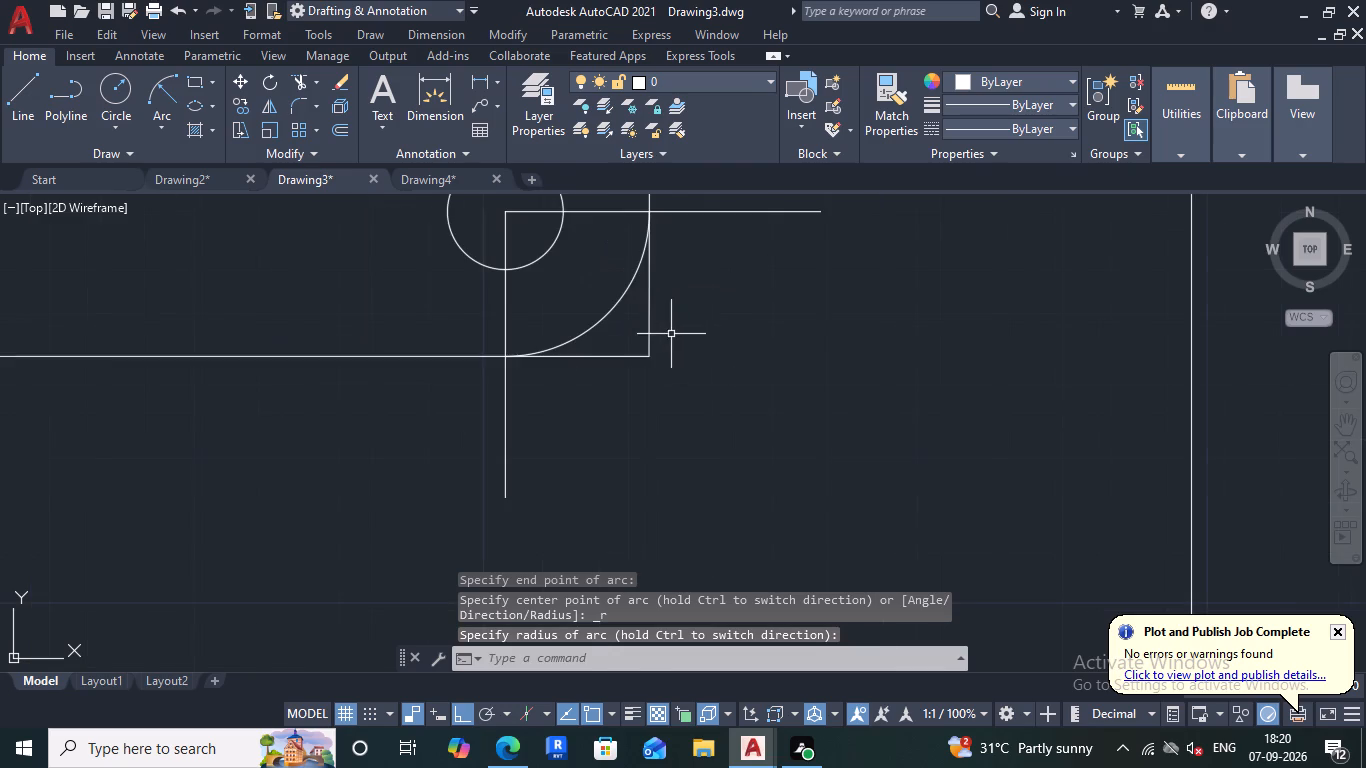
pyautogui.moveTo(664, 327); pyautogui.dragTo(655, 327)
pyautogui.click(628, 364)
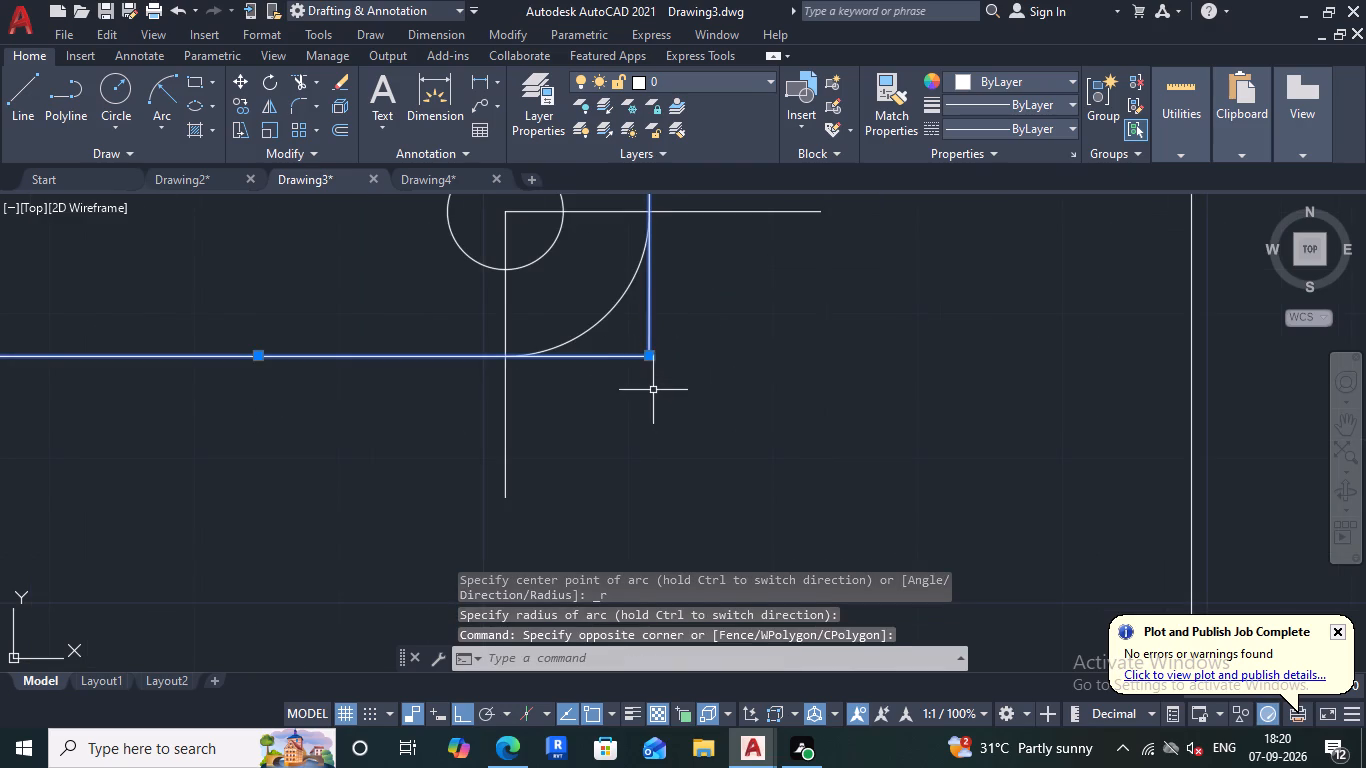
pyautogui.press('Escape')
# Trim away the square corner of the outline outside the new arc.
pyautogui.click(303, 82)
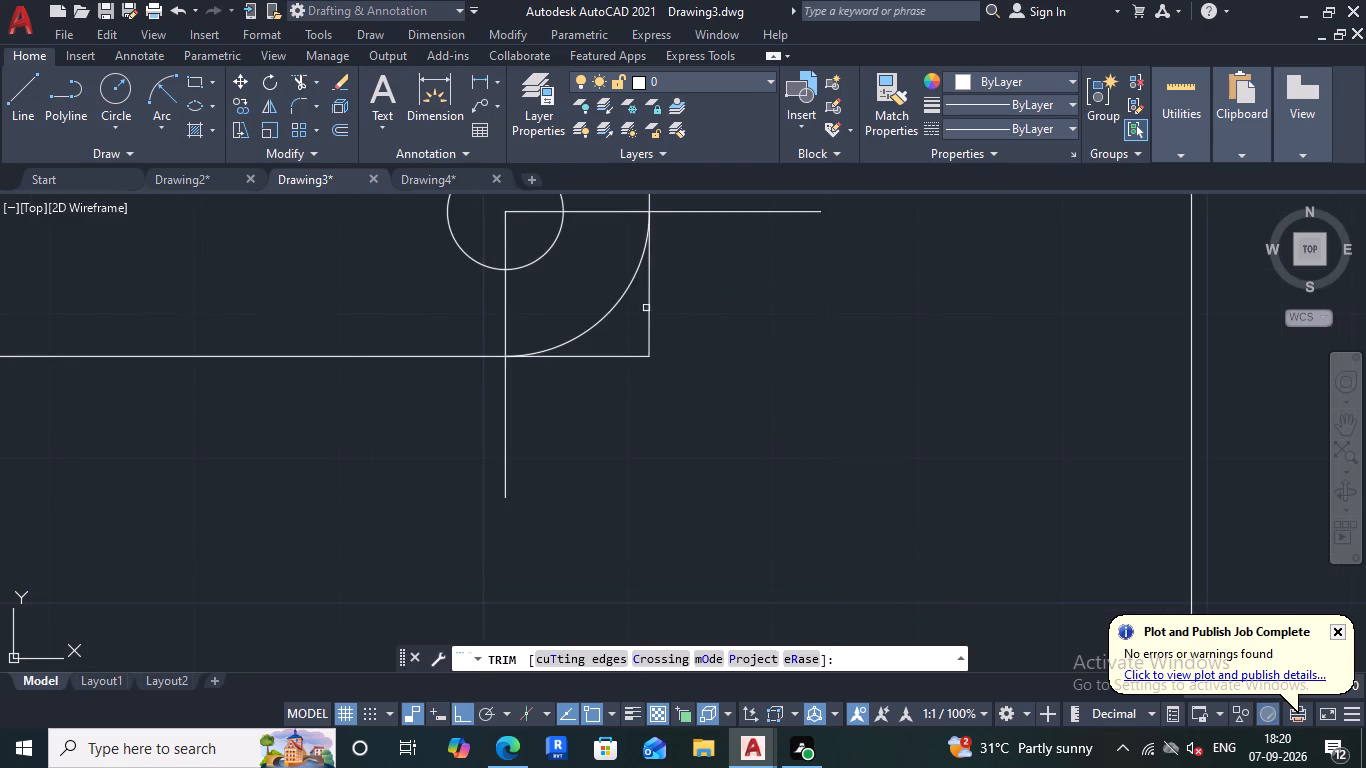
pyautogui.moveTo(642, 299); pyautogui.dragTo(639, 384)
pyautogui.moveTo(640, 337); pyautogui.dragTo(682, 292)
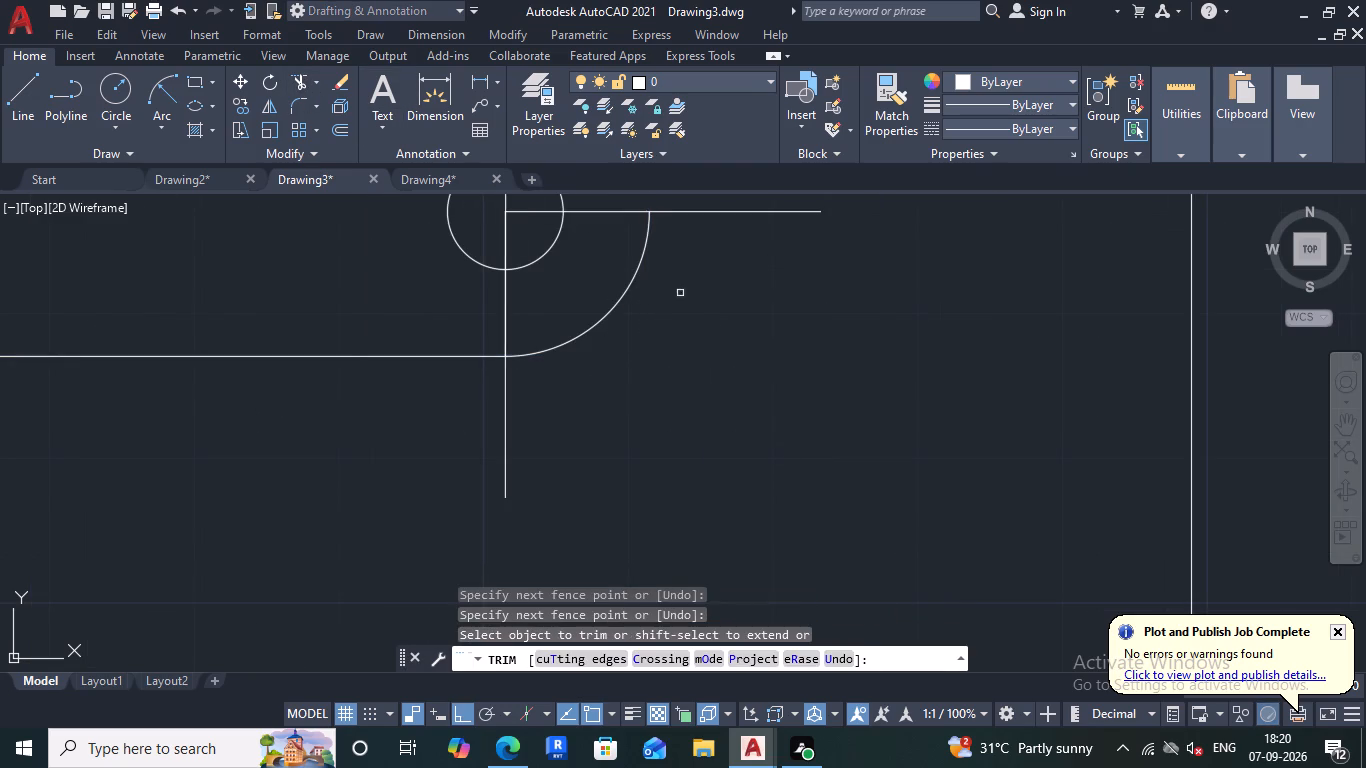
# Trim off the horizontal construction line and the vertical line's section between the hole and the outline's bottom edge.
pyautogui.scroll(-3, 672, 316)
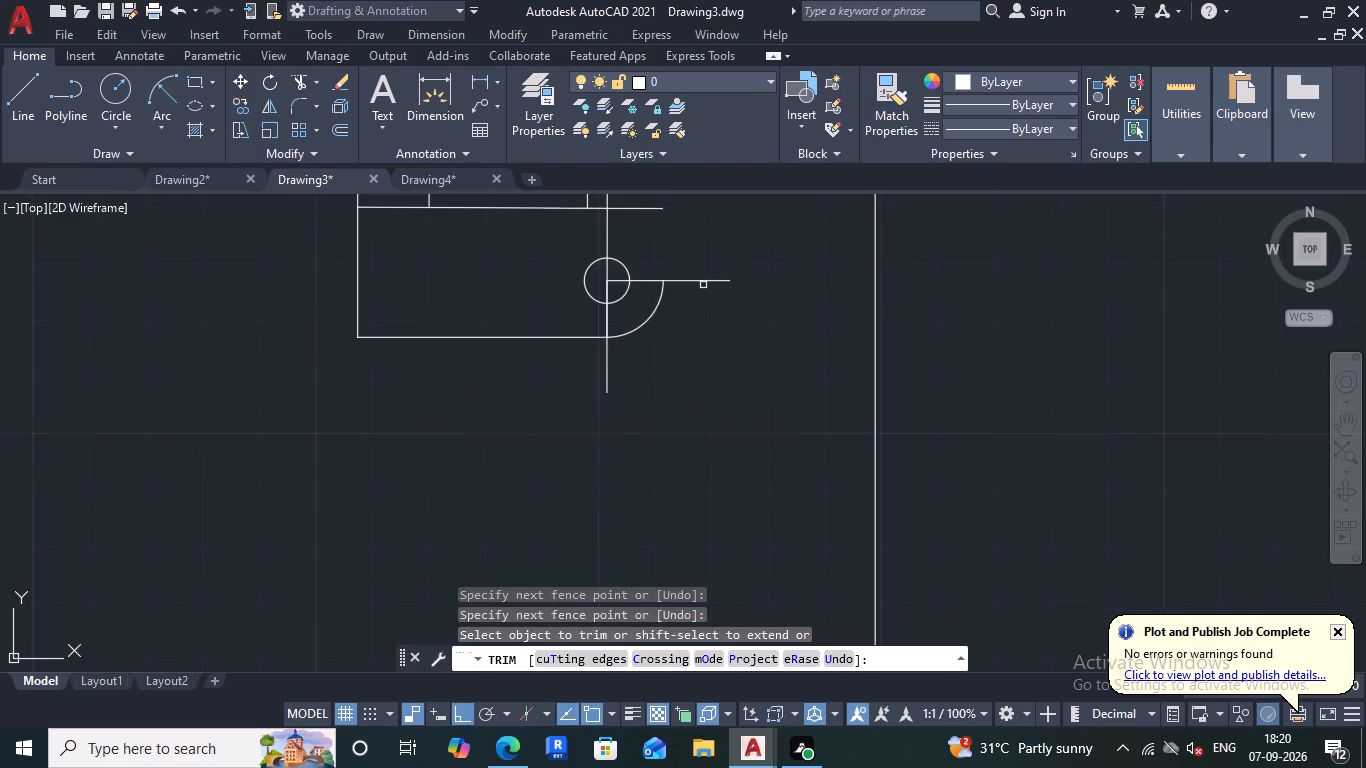
pyautogui.scroll(-2, 703, 285)
pyautogui.scroll(2, 707, 294)
pyautogui.moveTo(718, 350); pyautogui.dragTo(687, 306)
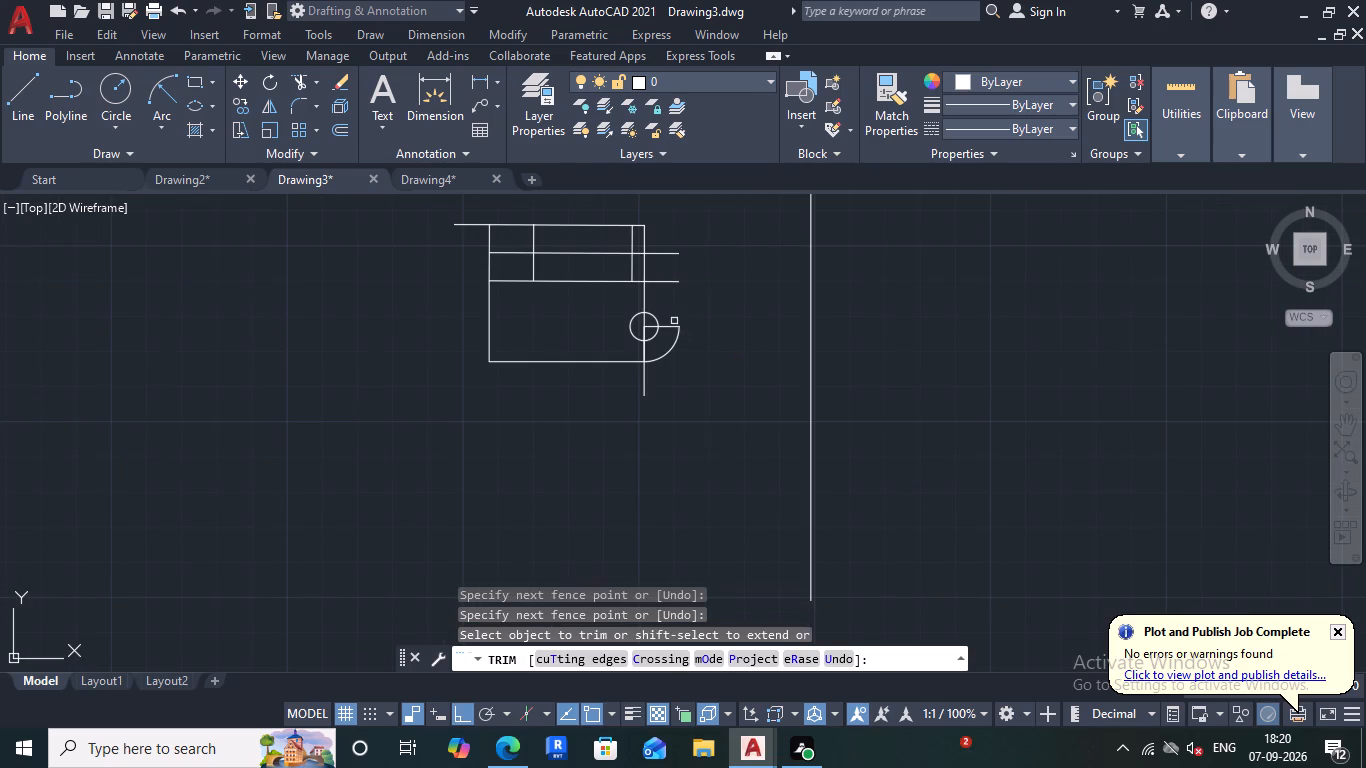
pyautogui.moveTo(666, 318); pyautogui.dragTo(666, 341)
pyautogui.scroll(2, 655, 324)
pyautogui.moveTo(652, 324); pyautogui.dragTo(640, 344)
pyautogui.moveTo(661, 407); pyautogui.dragTo(566, 404)
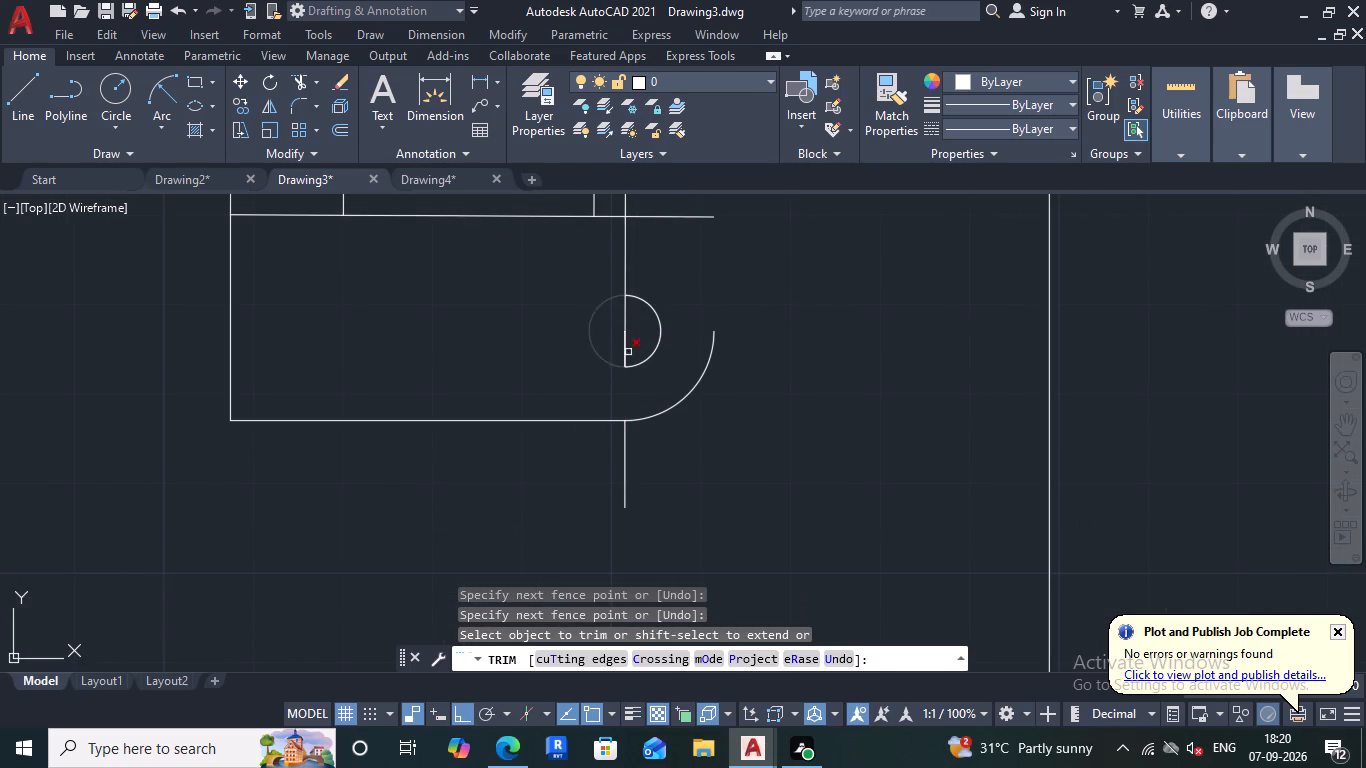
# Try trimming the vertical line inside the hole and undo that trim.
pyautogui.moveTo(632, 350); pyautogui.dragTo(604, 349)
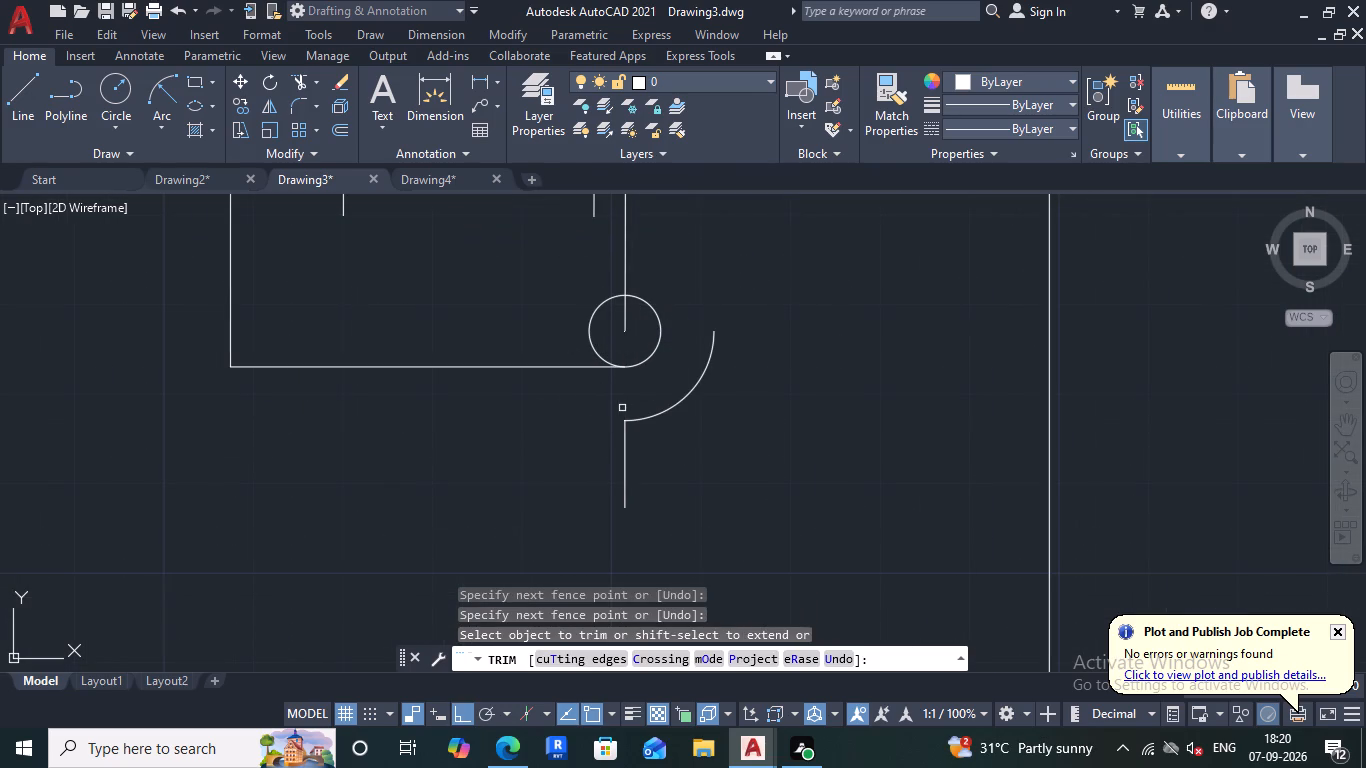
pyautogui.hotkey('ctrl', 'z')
# Draw a vertical line from the corner arc's upper end to just above the outline's top edge.
pyautogui.scroll(-1, 606, 395)
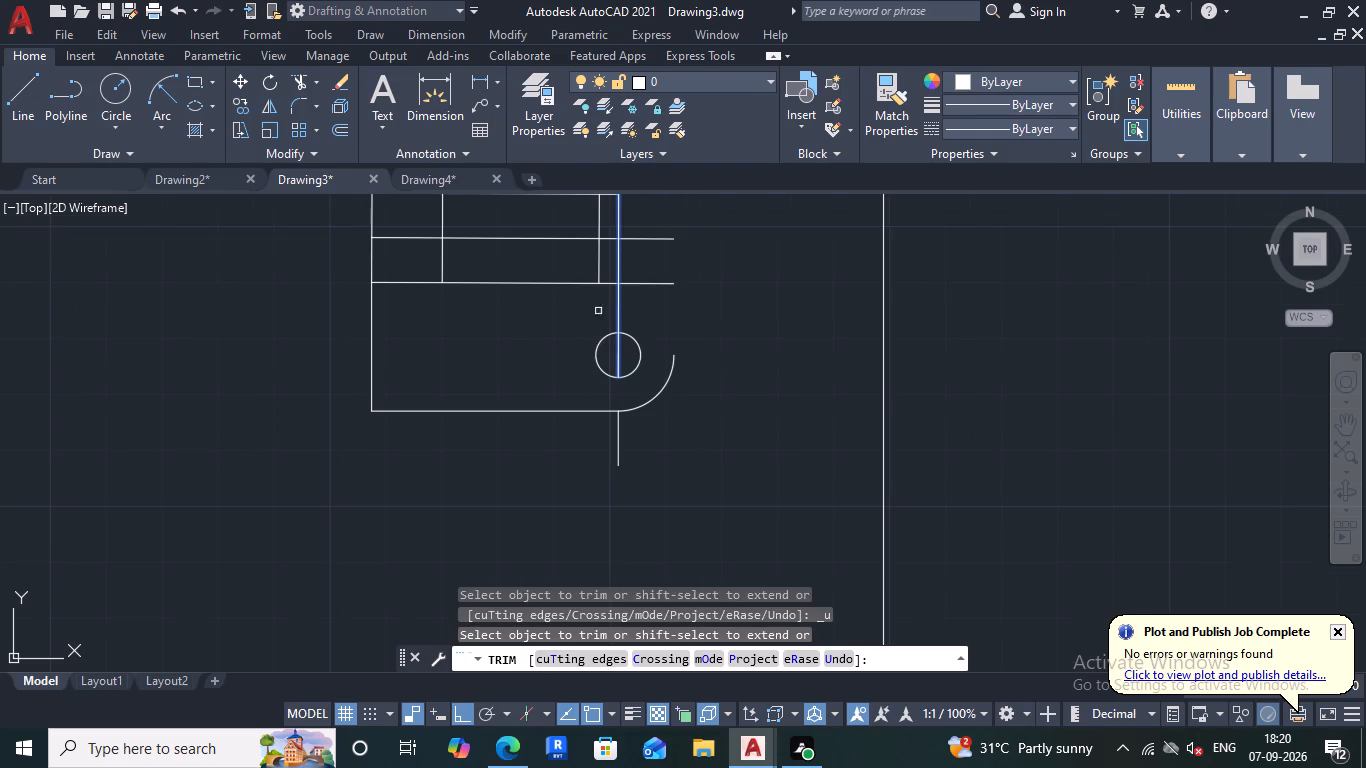
pyautogui.scroll(-1, 627, 328)
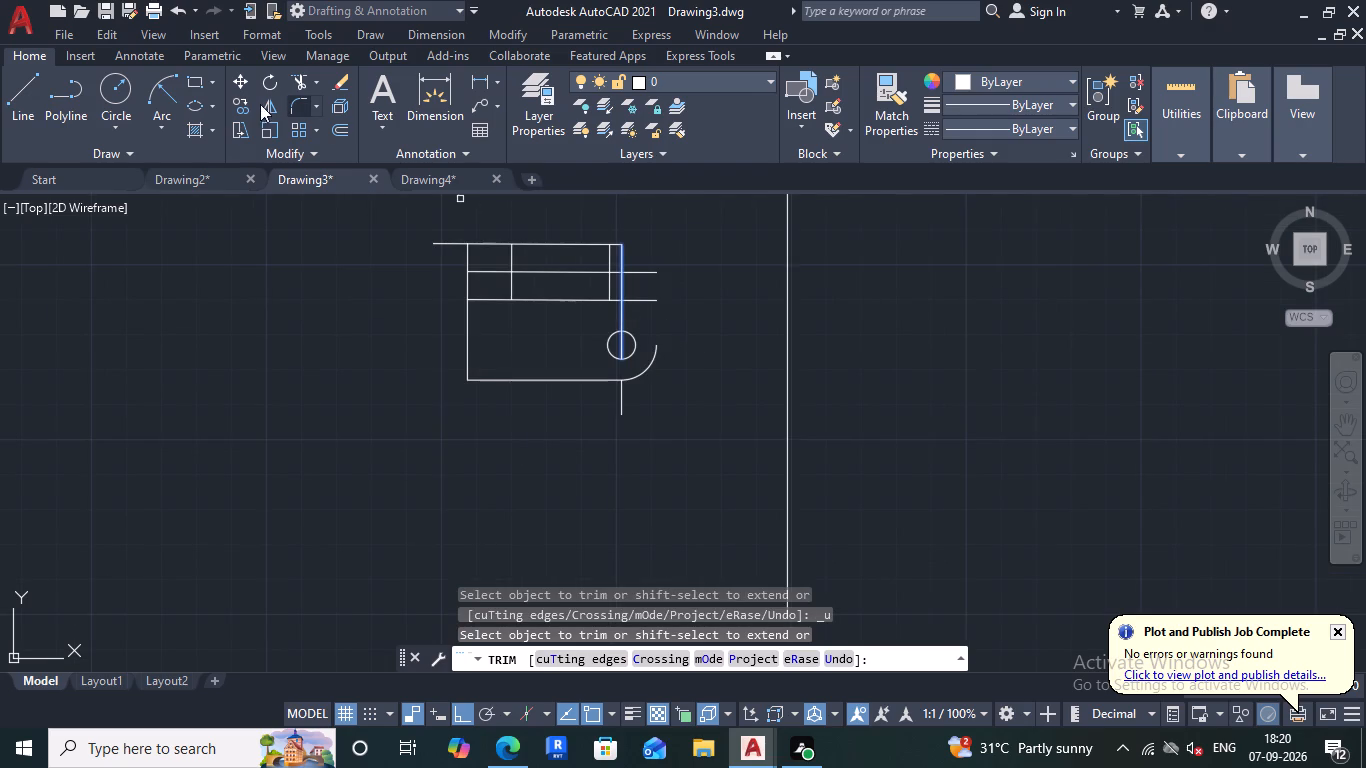
pyautogui.click(9, 104)
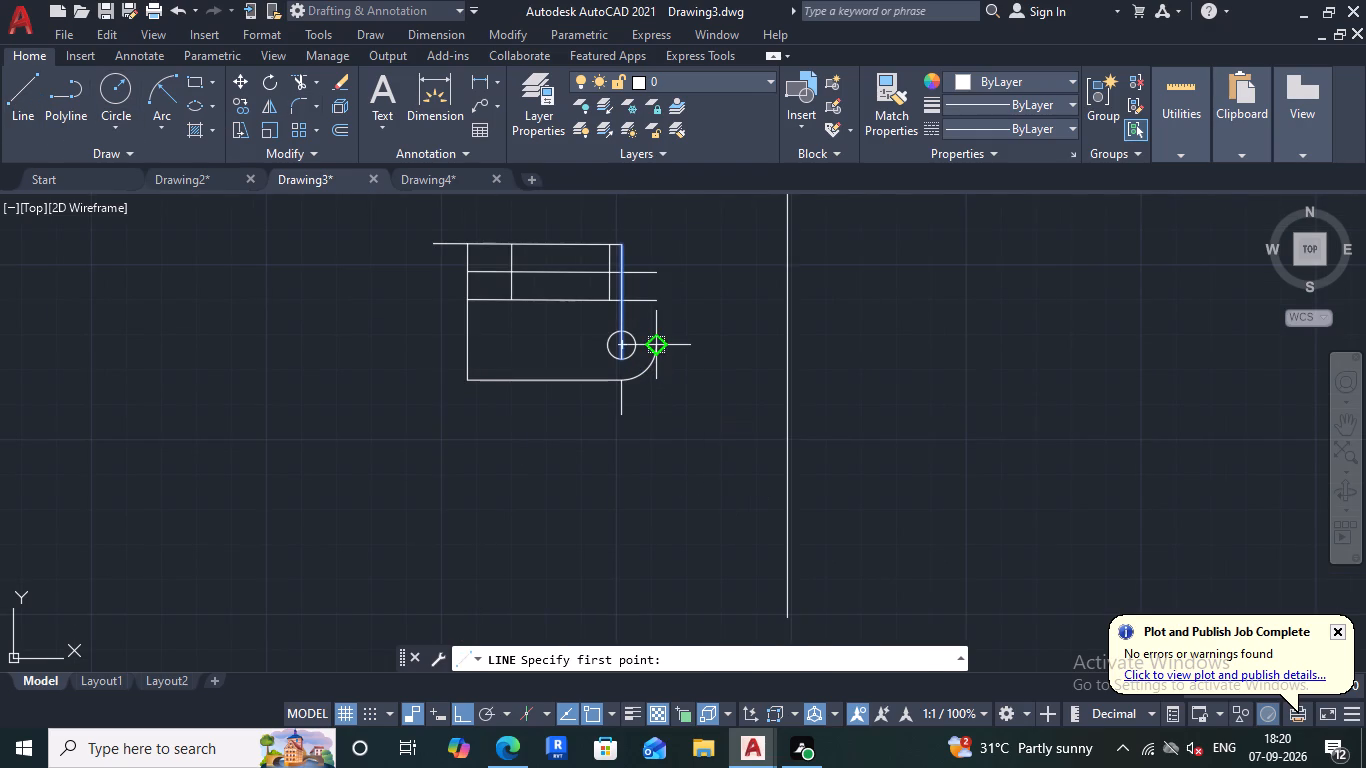
pyautogui.click(658, 347)
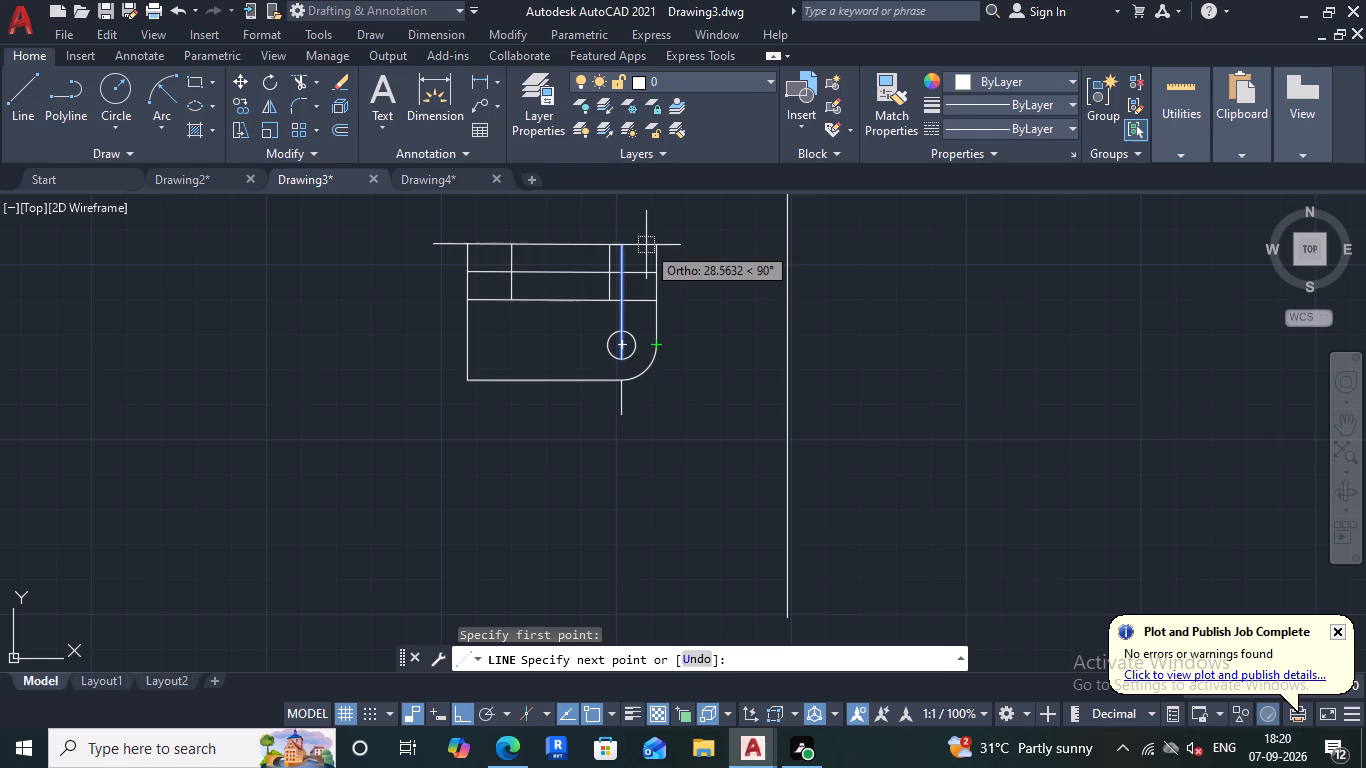
pyautogui.click(643, 226)
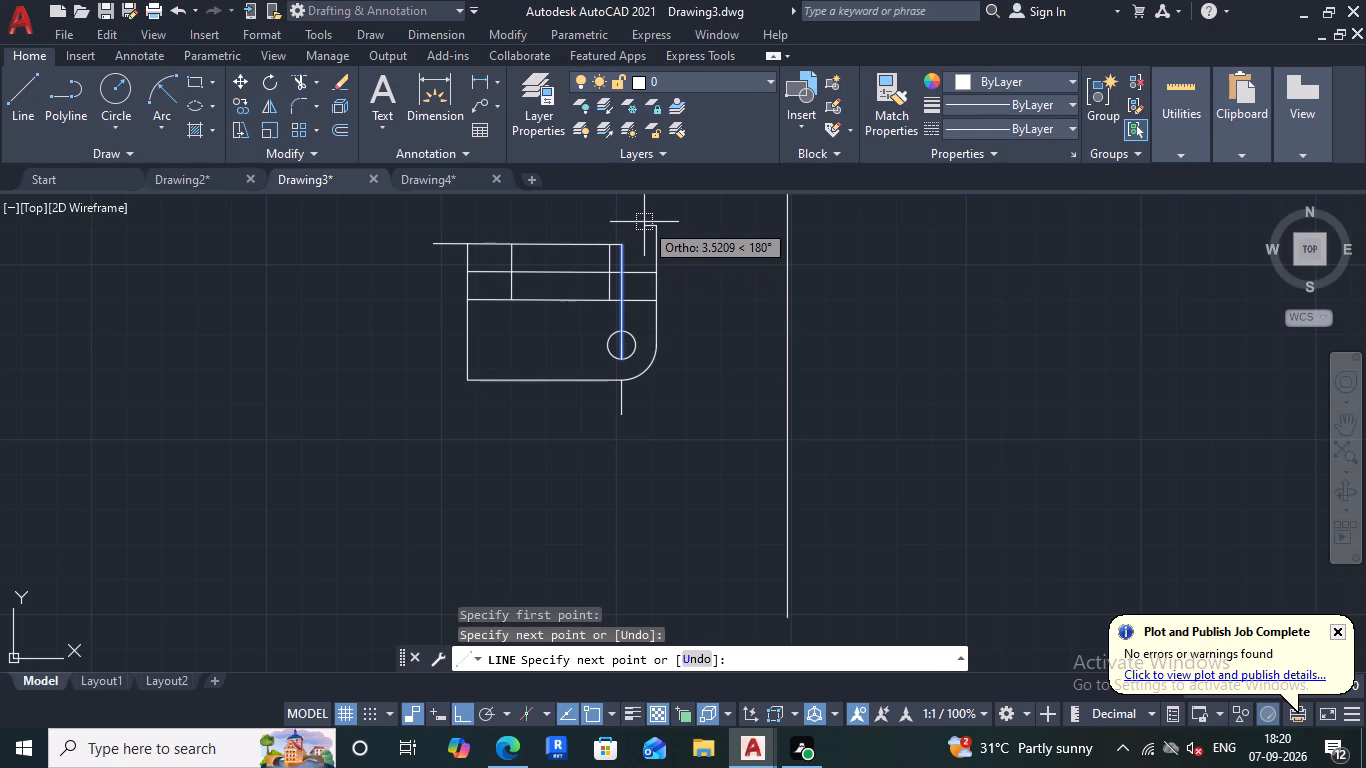
pyautogui.press('Escape')
# Trim the top edge near its right end and all segments of the stray vertical line from there down through the hole.
pyautogui.click(288, 82)
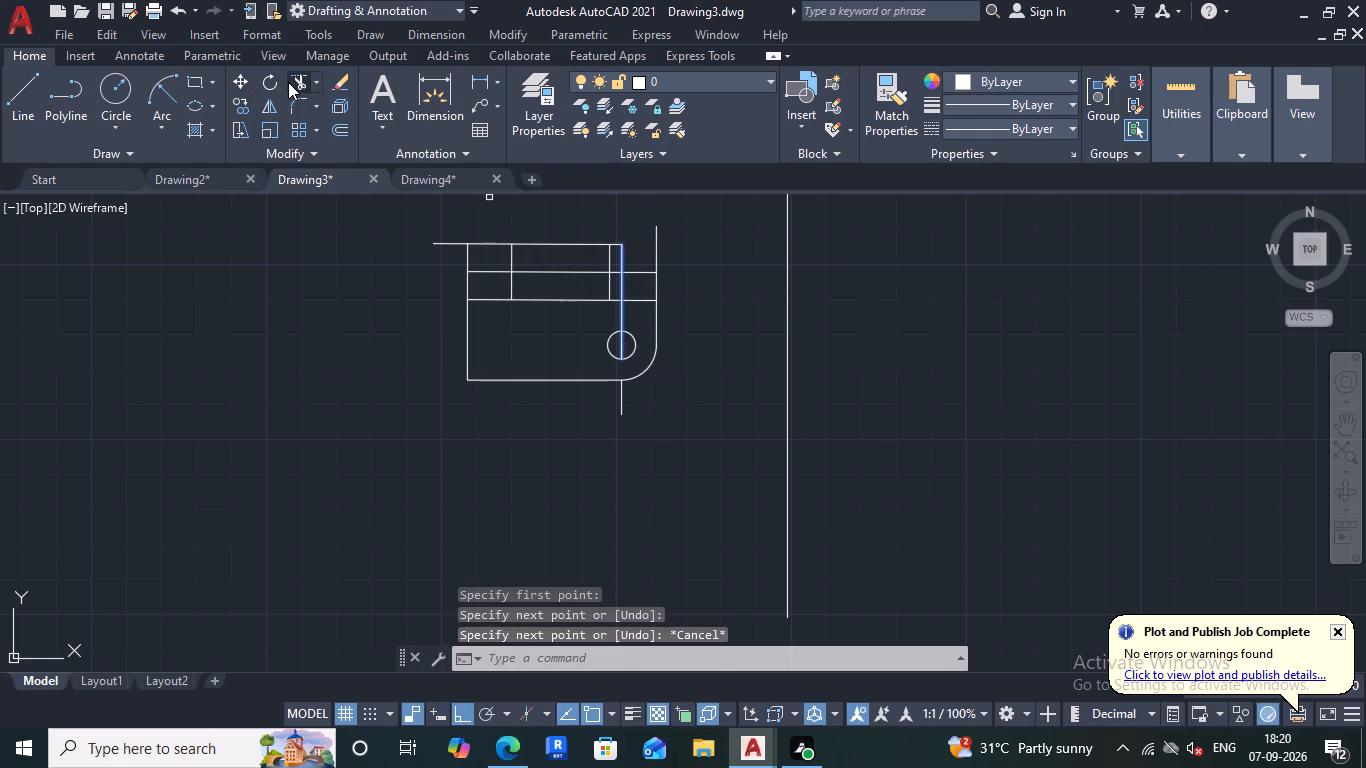
pyautogui.keyDown('shift'); pyautogui.click(615, 245); pyautogui.keyUp('shift')
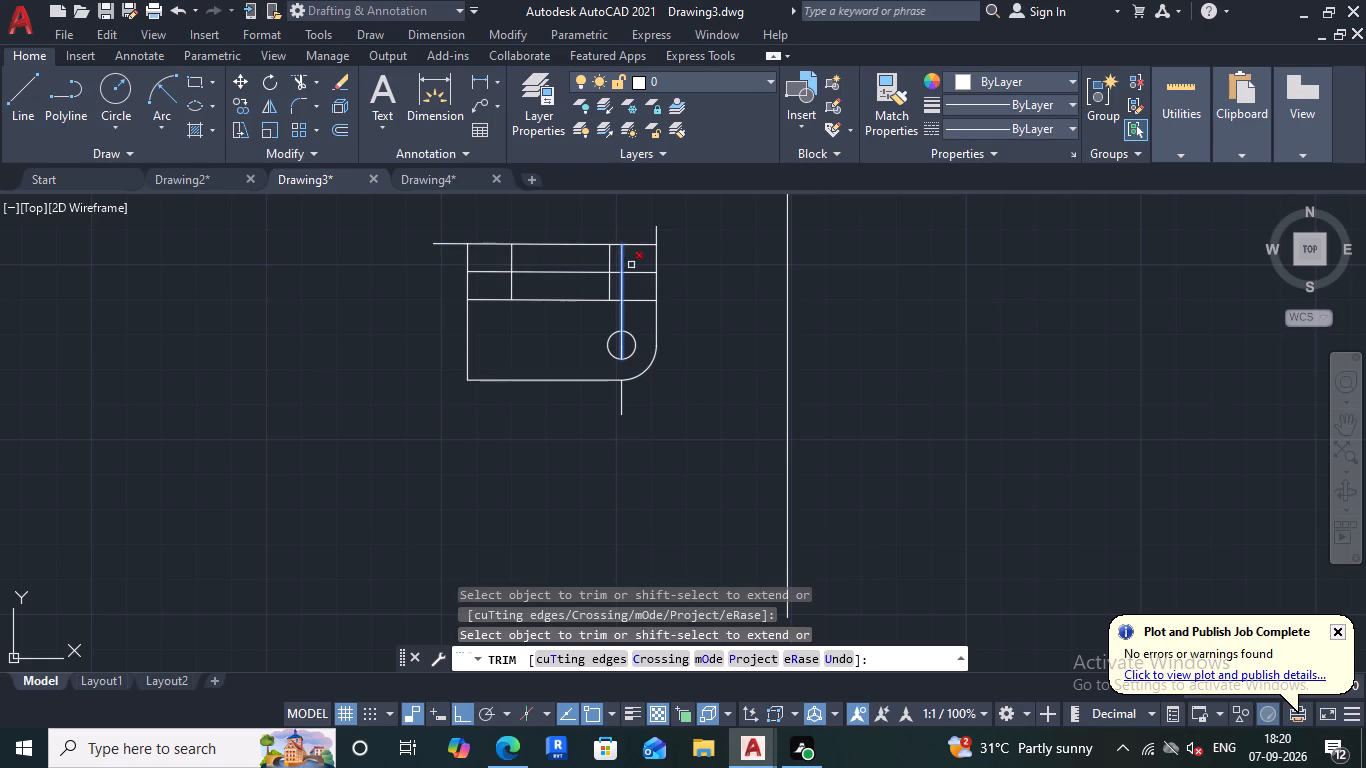
pyautogui.click(623, 263)
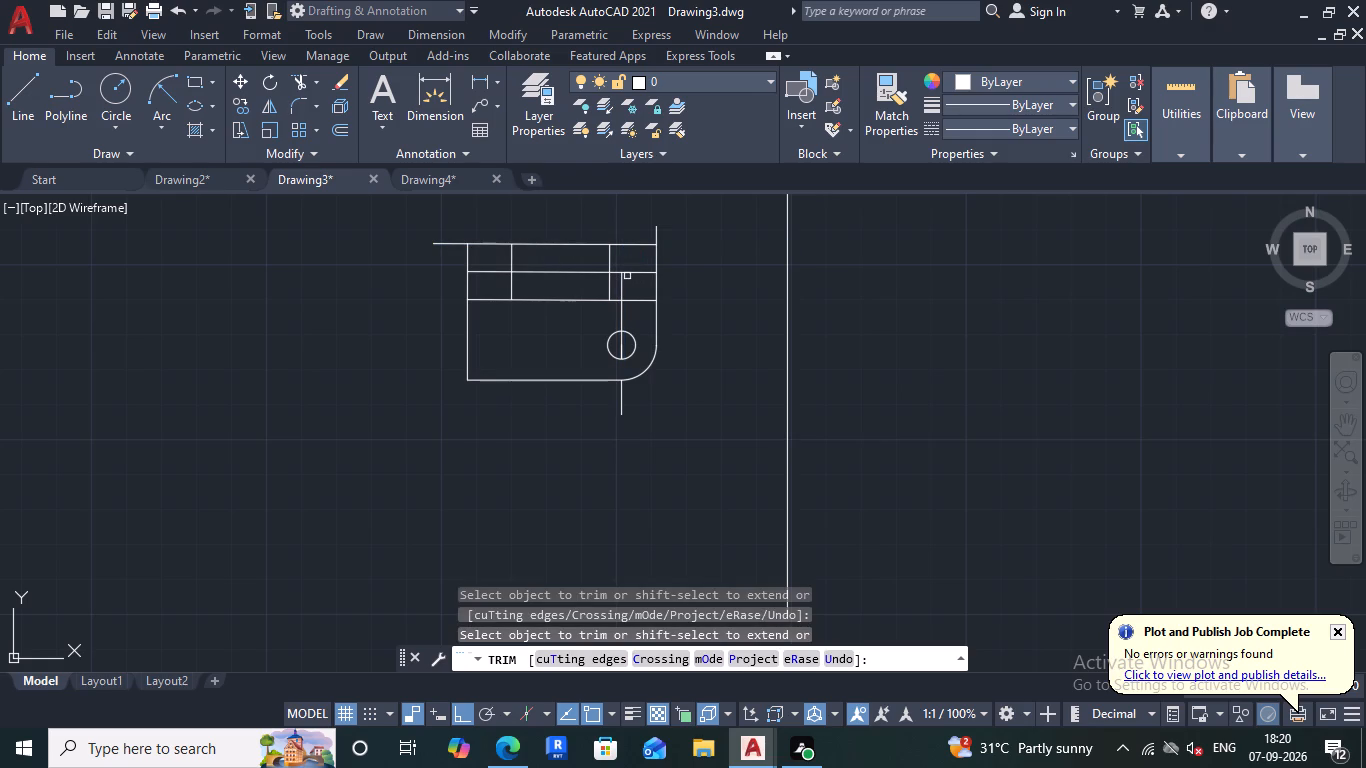
pyautogui.click(621, 285)
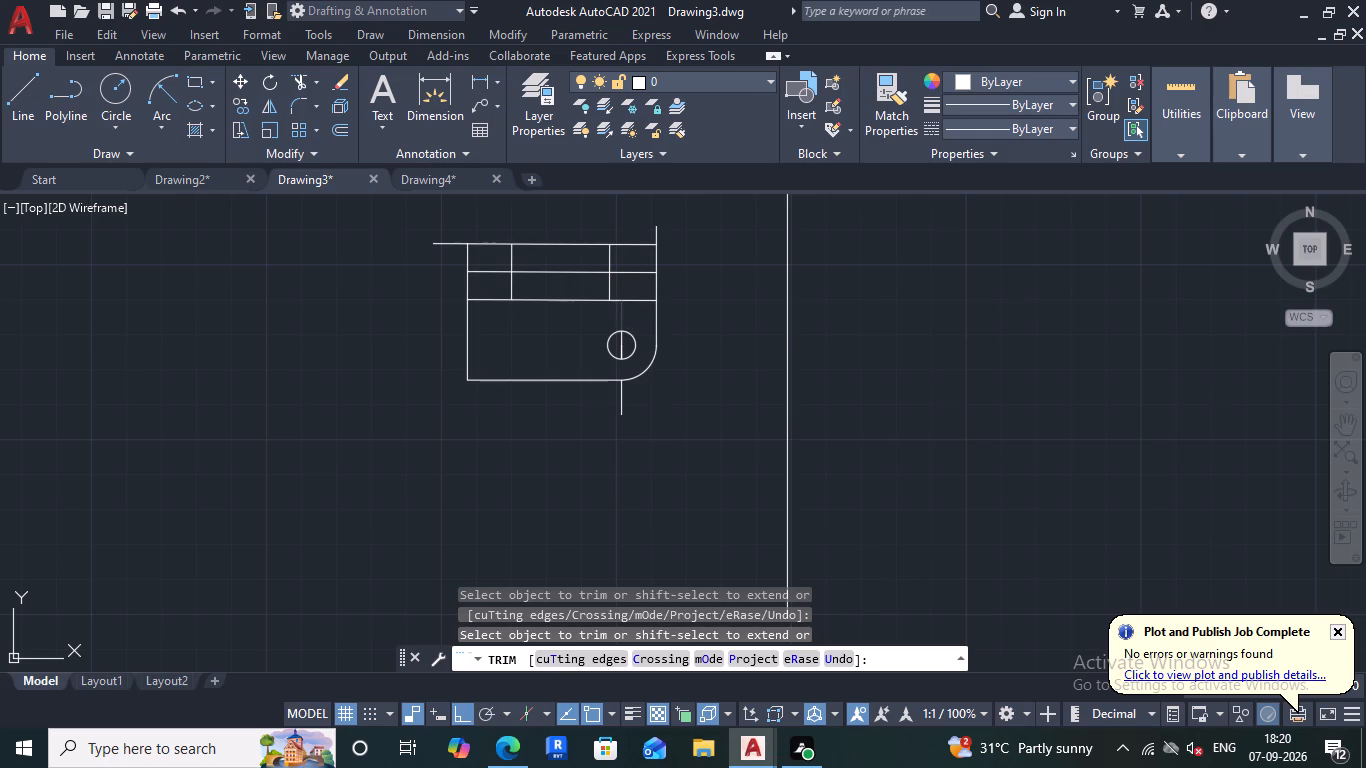
pyautogui.click(621, 320)
pyautogui.click(621, 344)
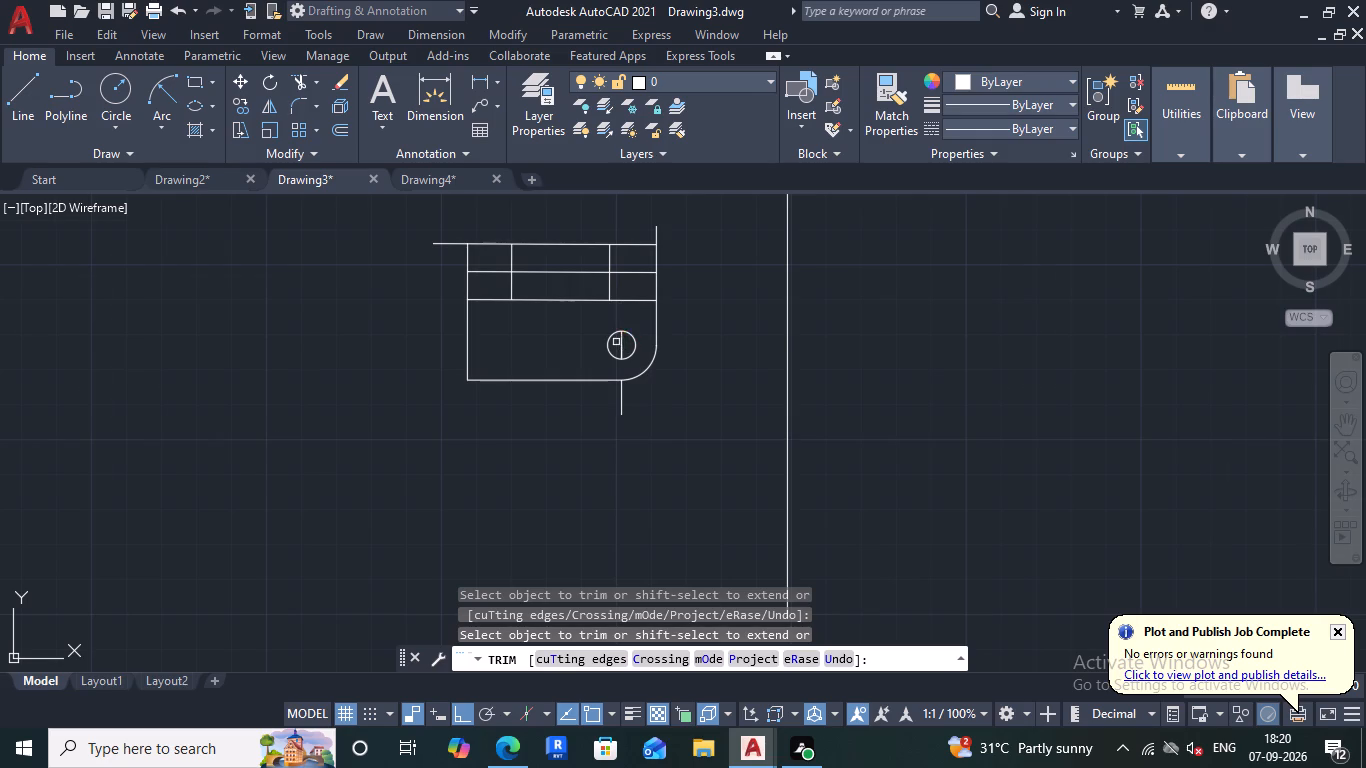
pyautogui.scroll(3, 619, 340)
pyautogui.click(610, 349)
pyautogui.click(612, 372)
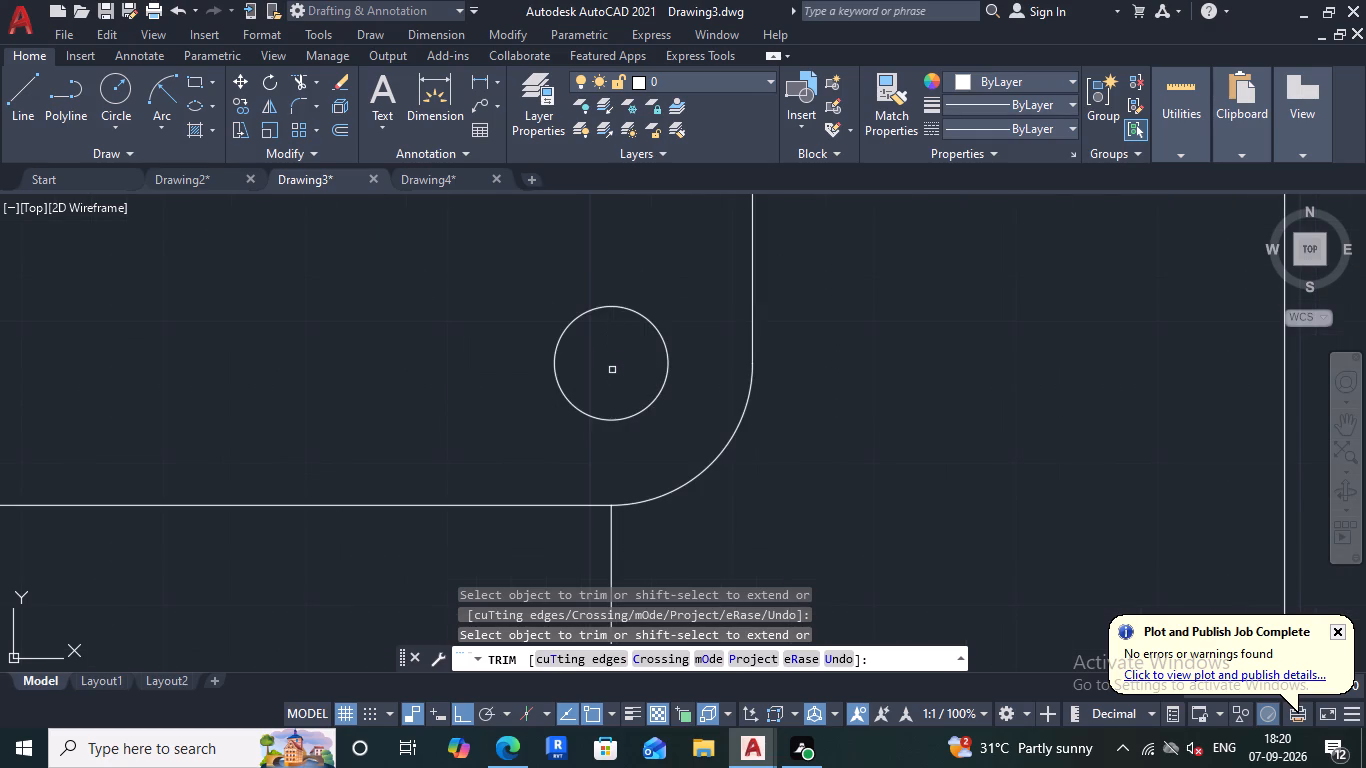
# Trim off the leftover vertical line below the outline's bottom edge at the corner arc's lower end.
pyautogui.scroll(-3, 611, 363)
pyautogui.click(612, 420)
pyautogui.scroll(1, 618, 420)
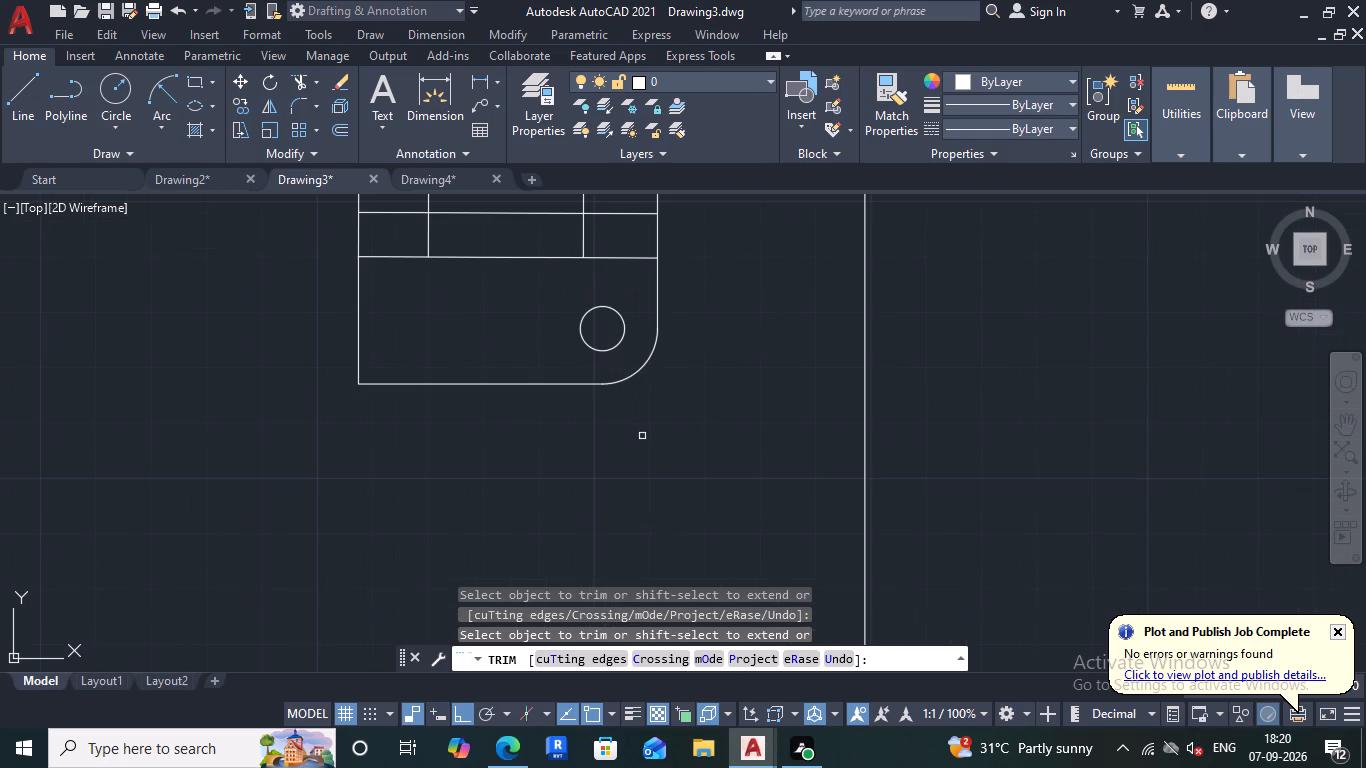
pyautogui.press('Escape')
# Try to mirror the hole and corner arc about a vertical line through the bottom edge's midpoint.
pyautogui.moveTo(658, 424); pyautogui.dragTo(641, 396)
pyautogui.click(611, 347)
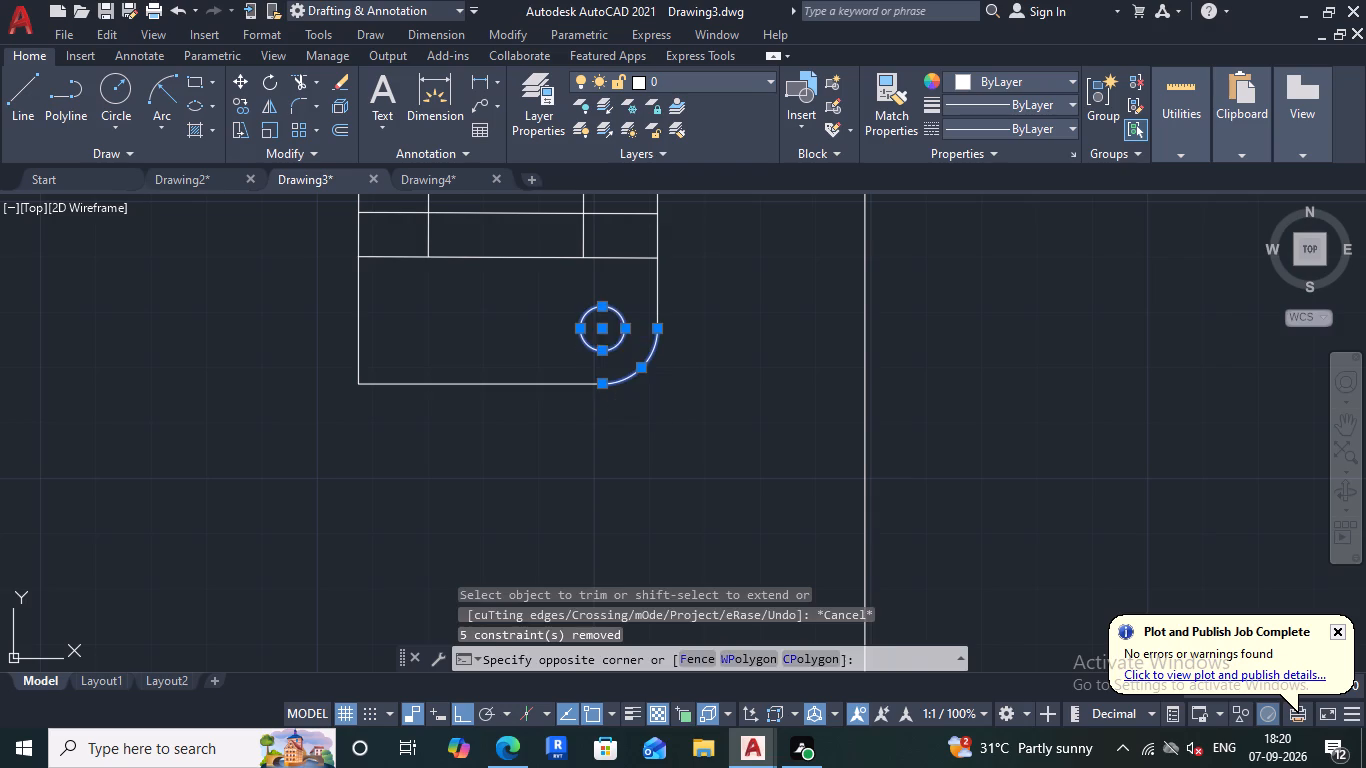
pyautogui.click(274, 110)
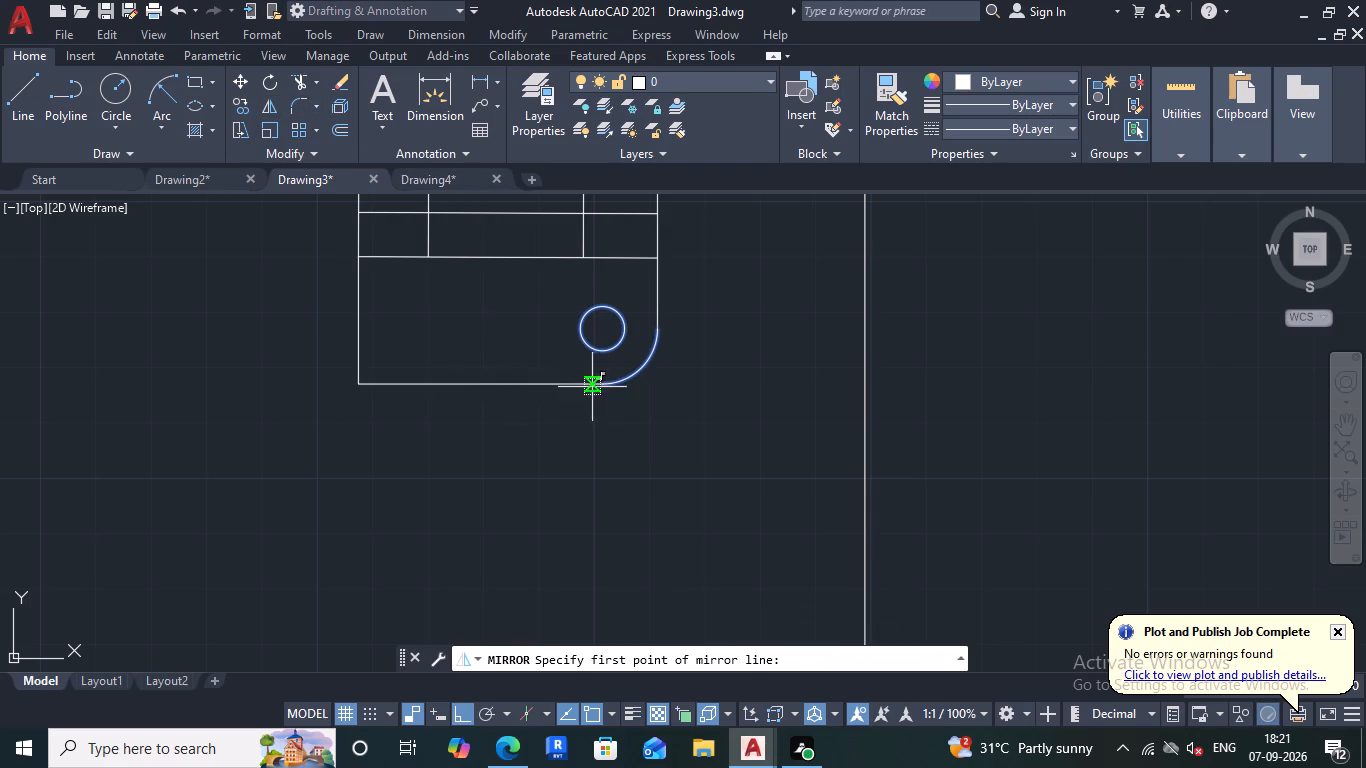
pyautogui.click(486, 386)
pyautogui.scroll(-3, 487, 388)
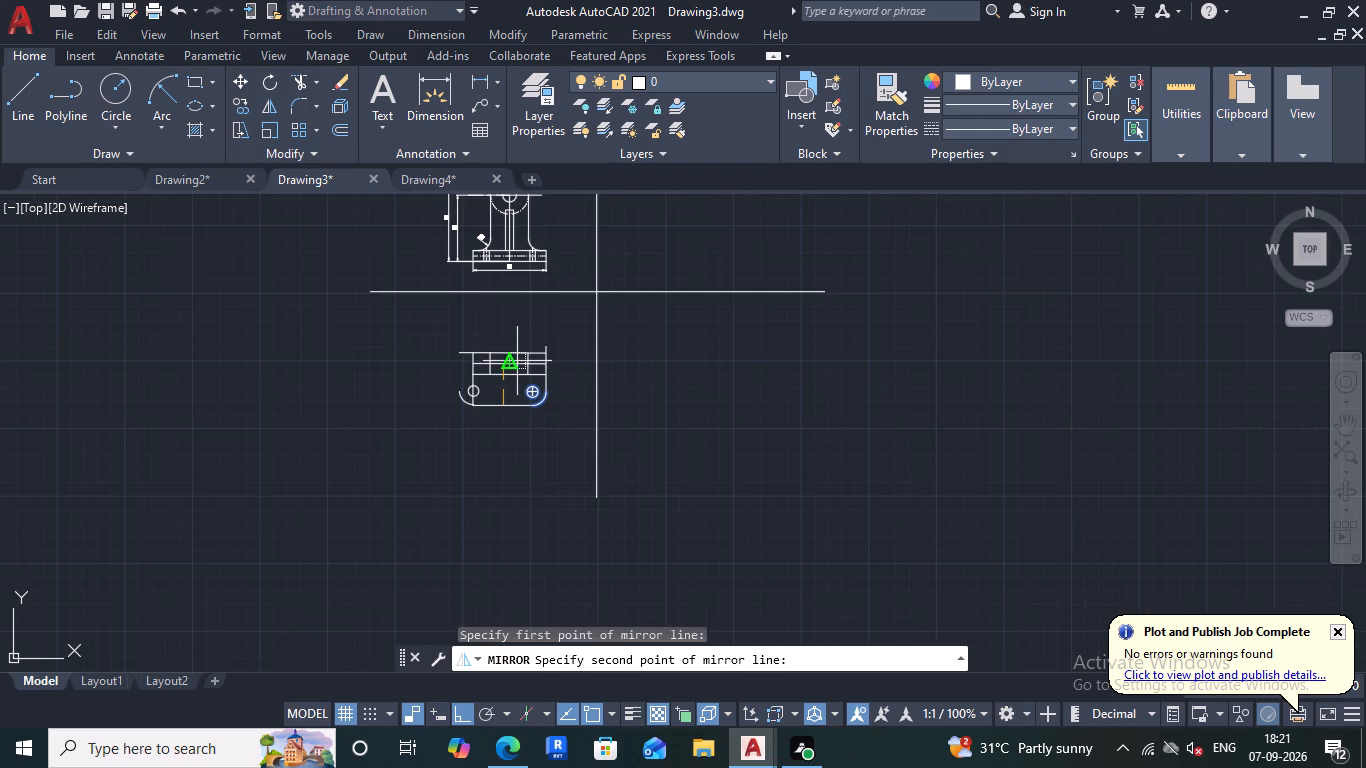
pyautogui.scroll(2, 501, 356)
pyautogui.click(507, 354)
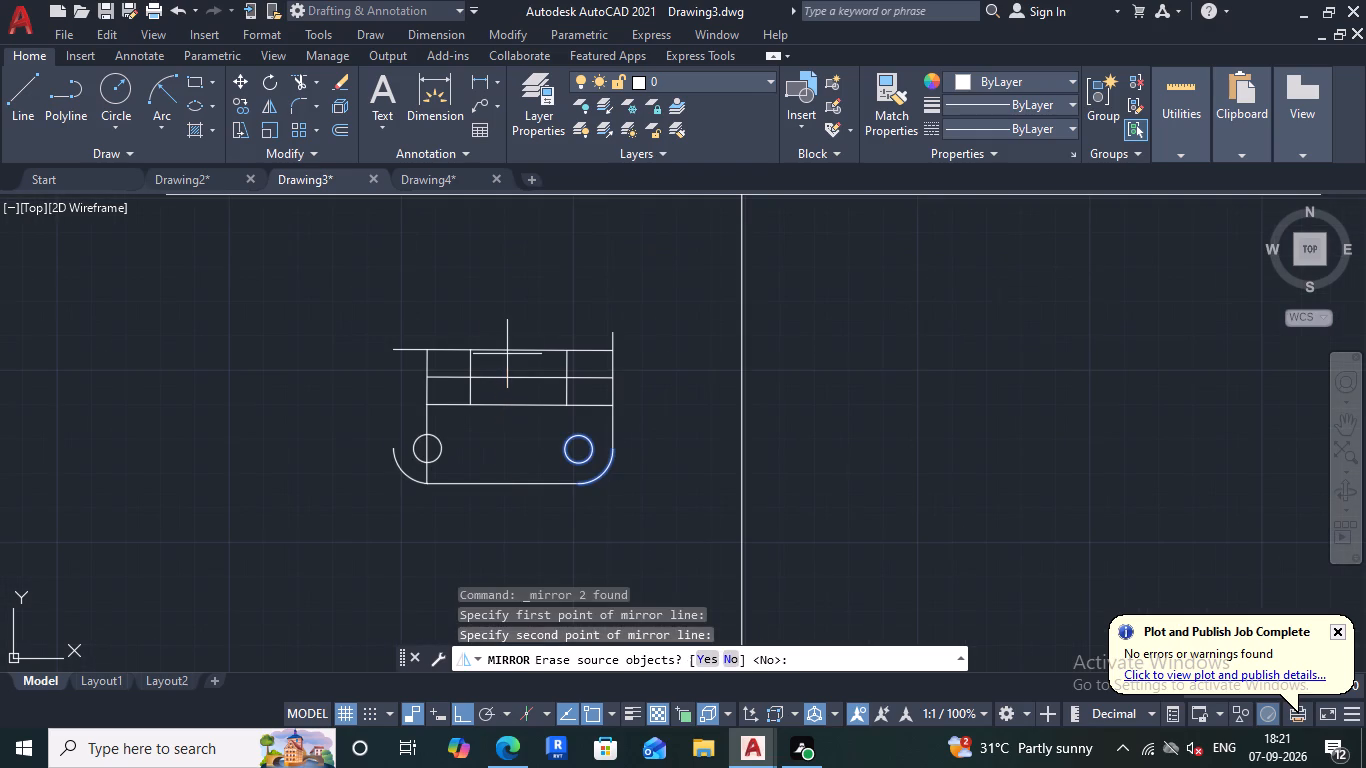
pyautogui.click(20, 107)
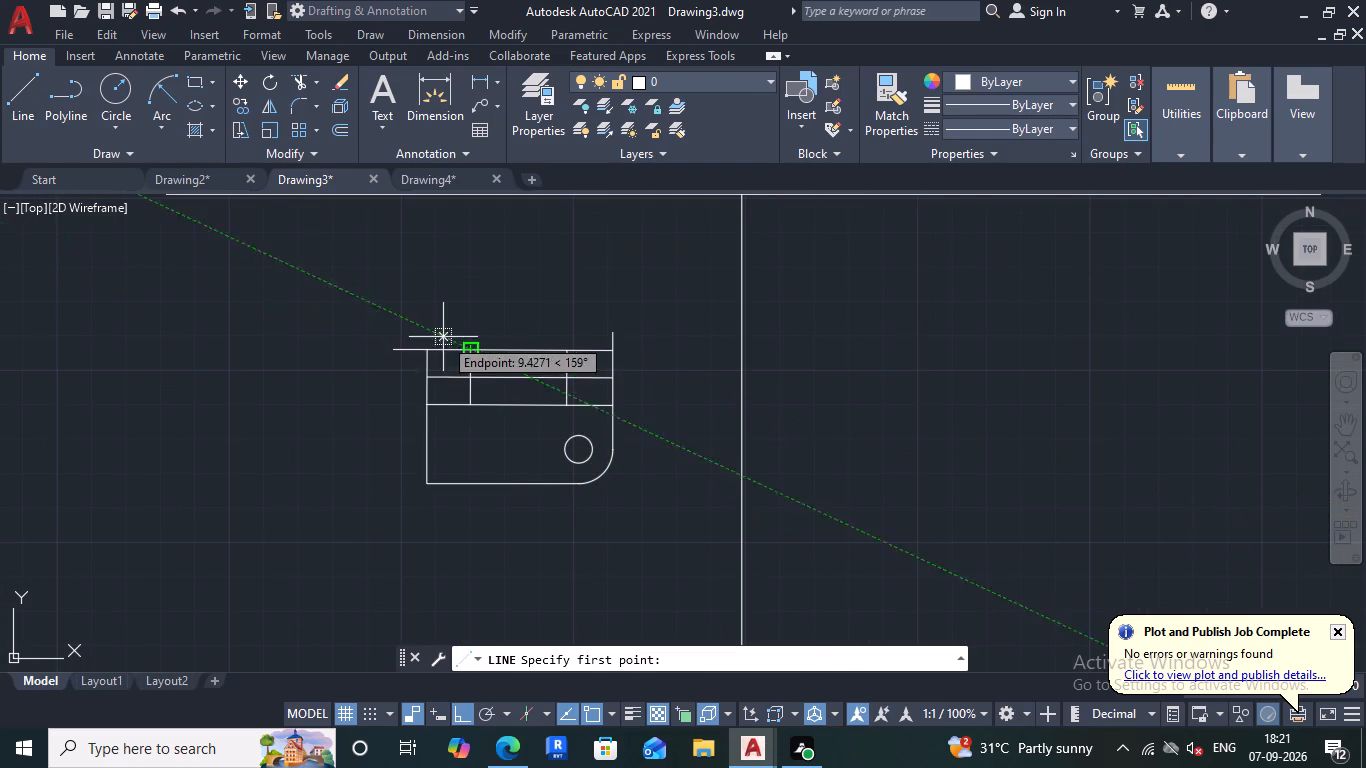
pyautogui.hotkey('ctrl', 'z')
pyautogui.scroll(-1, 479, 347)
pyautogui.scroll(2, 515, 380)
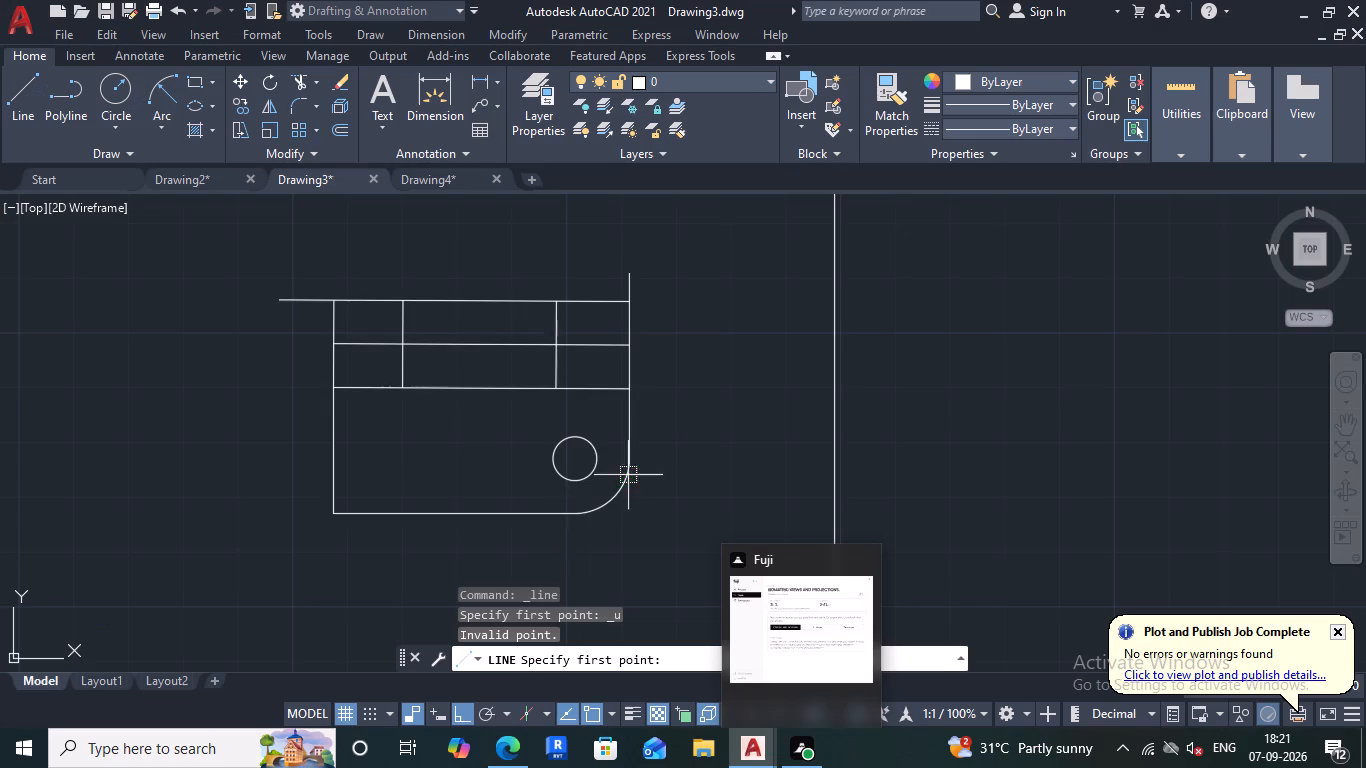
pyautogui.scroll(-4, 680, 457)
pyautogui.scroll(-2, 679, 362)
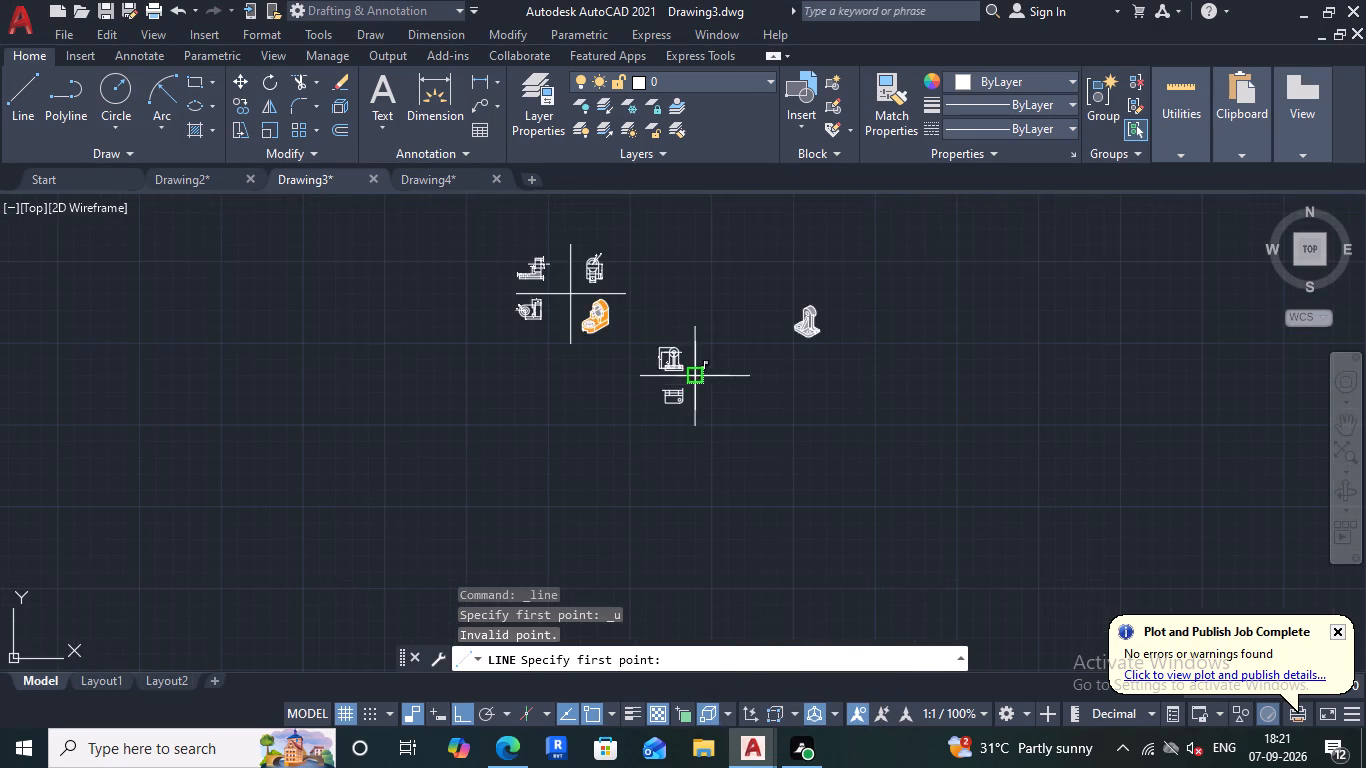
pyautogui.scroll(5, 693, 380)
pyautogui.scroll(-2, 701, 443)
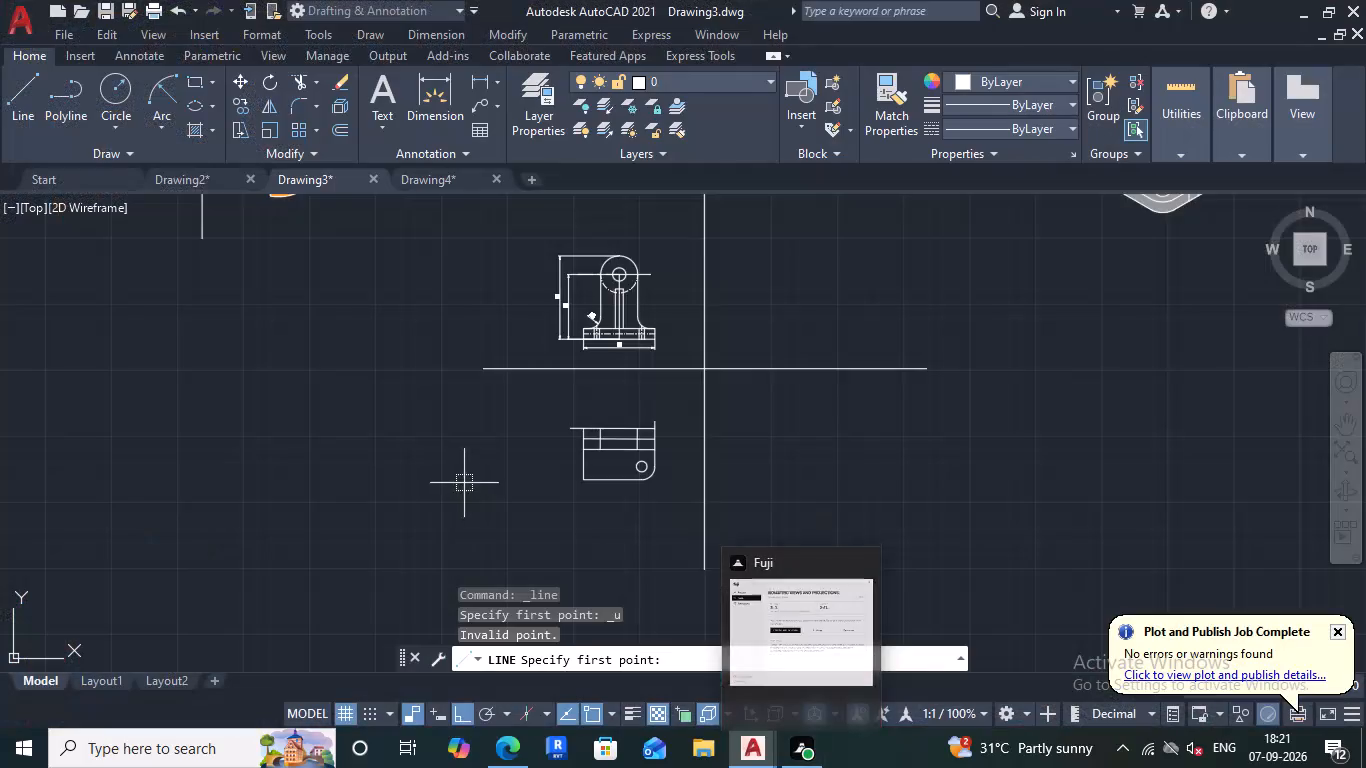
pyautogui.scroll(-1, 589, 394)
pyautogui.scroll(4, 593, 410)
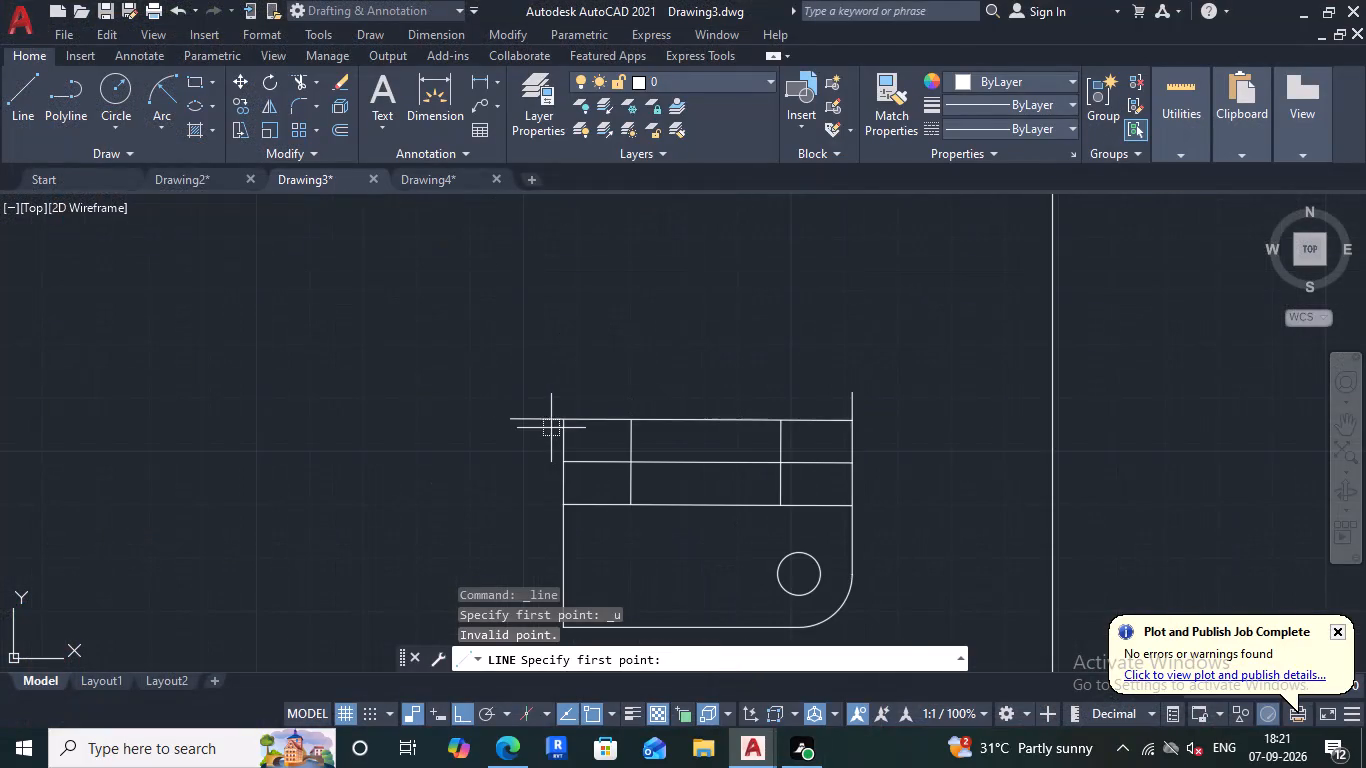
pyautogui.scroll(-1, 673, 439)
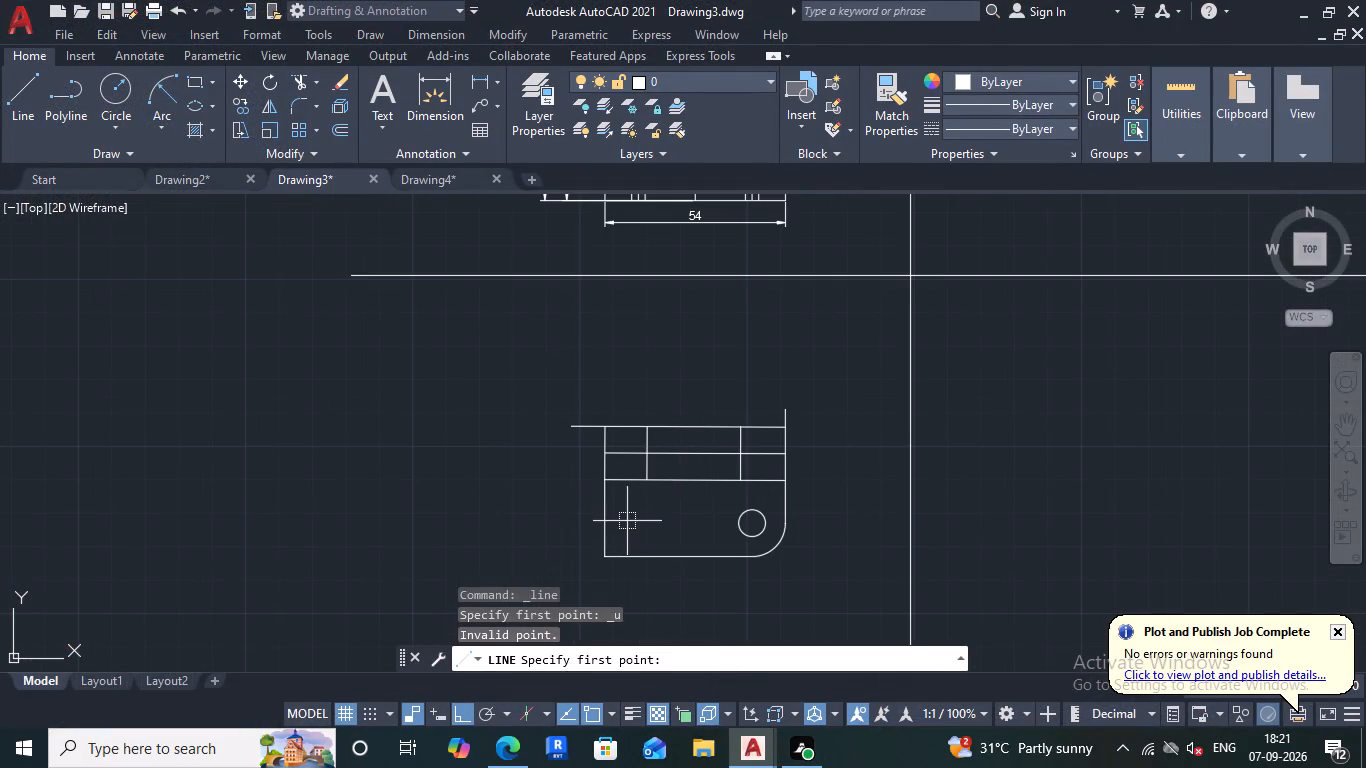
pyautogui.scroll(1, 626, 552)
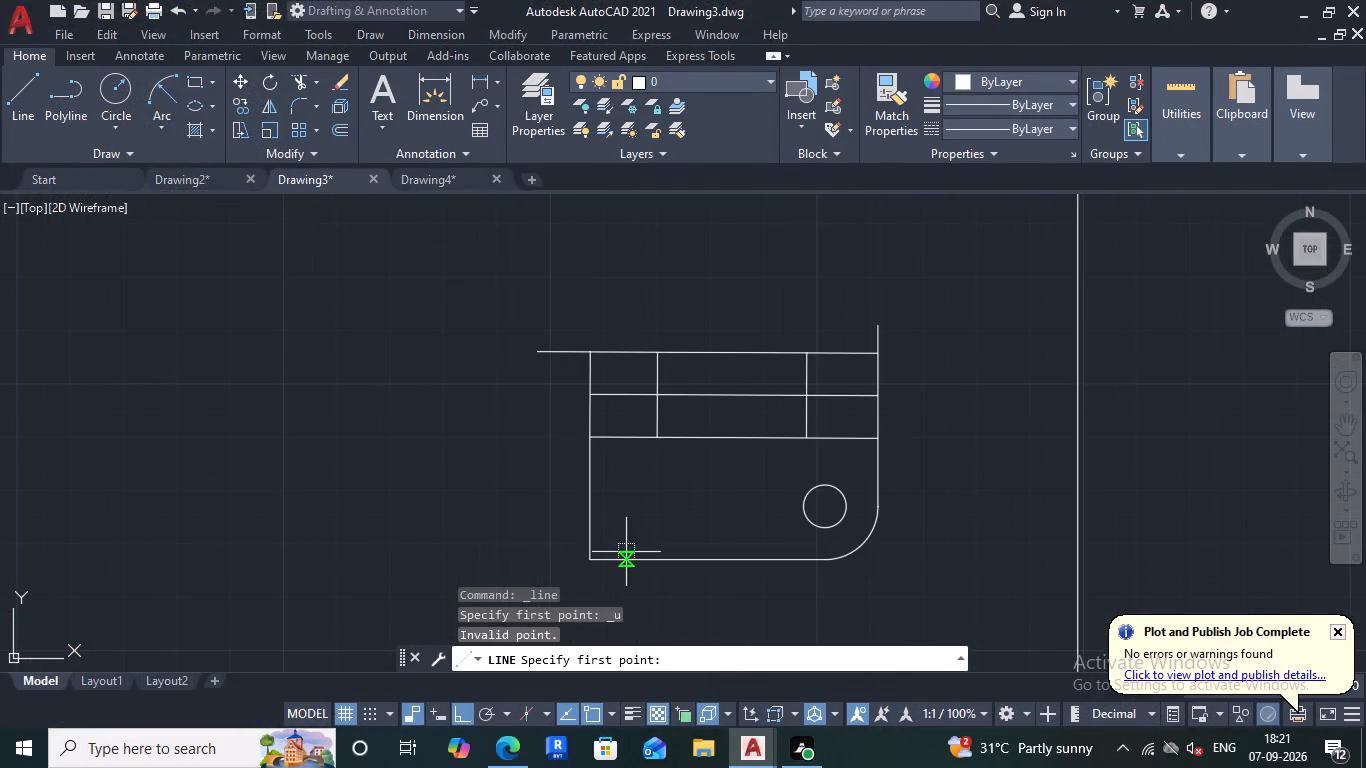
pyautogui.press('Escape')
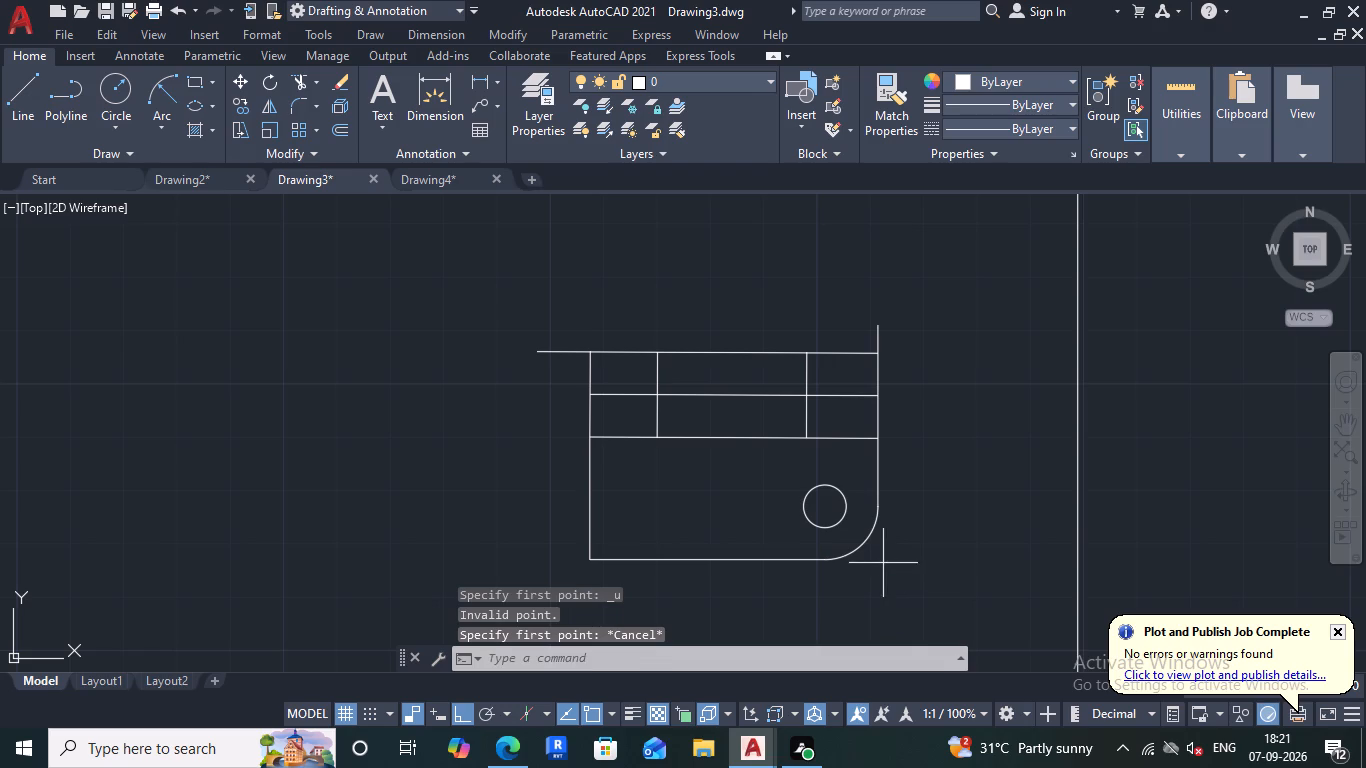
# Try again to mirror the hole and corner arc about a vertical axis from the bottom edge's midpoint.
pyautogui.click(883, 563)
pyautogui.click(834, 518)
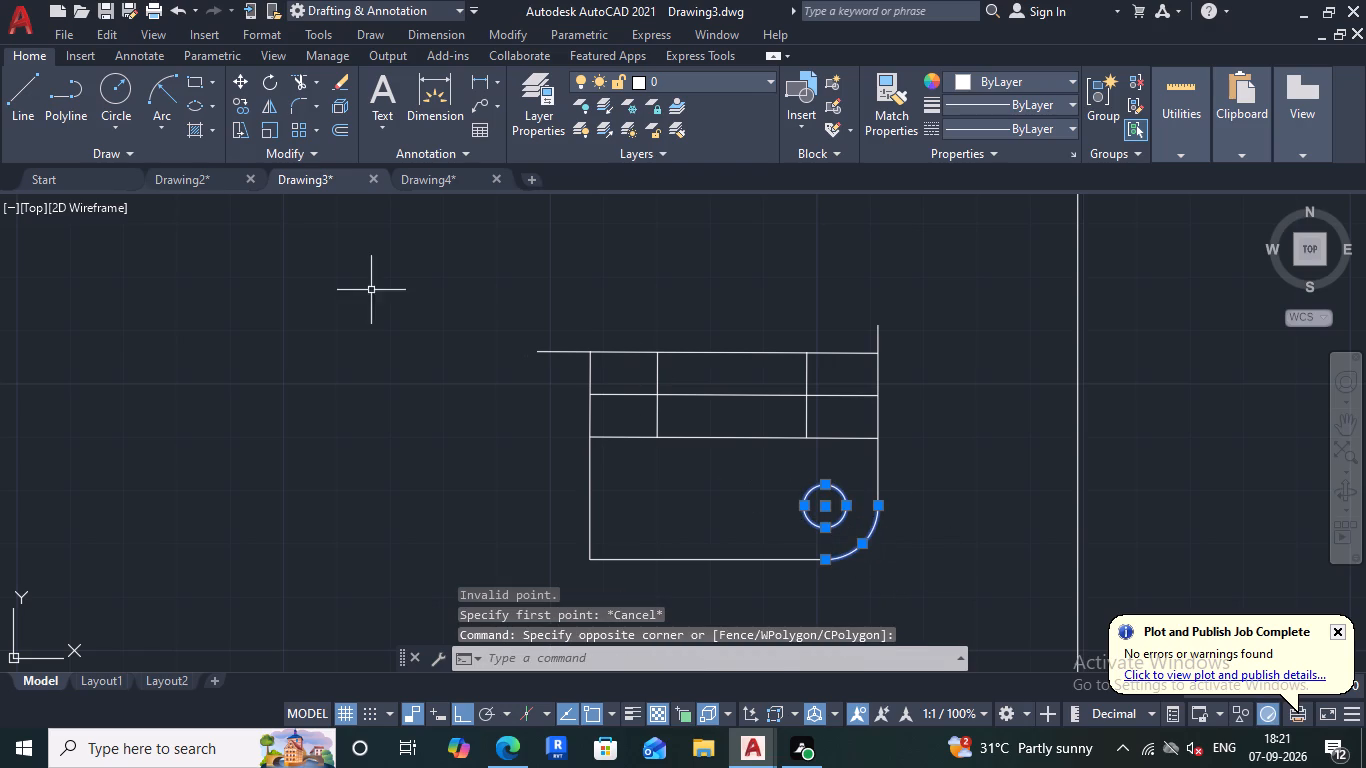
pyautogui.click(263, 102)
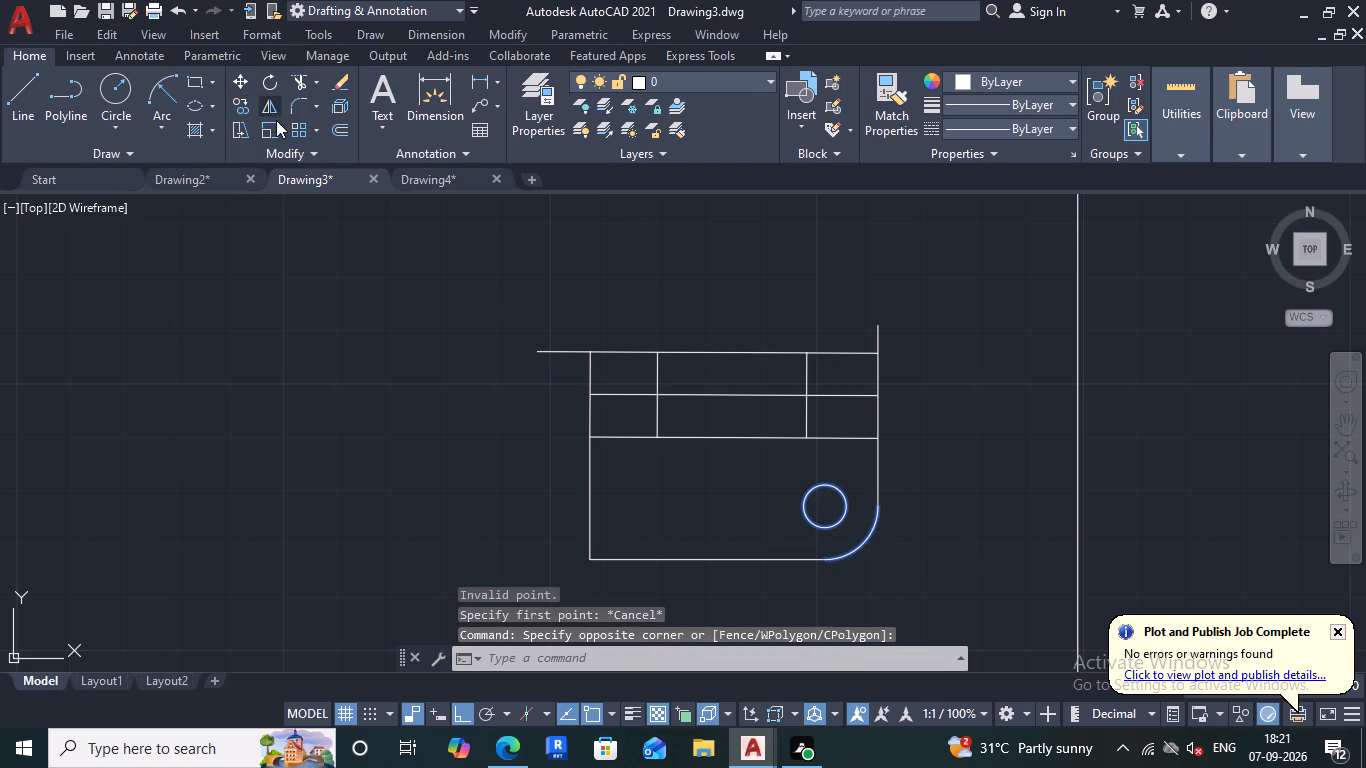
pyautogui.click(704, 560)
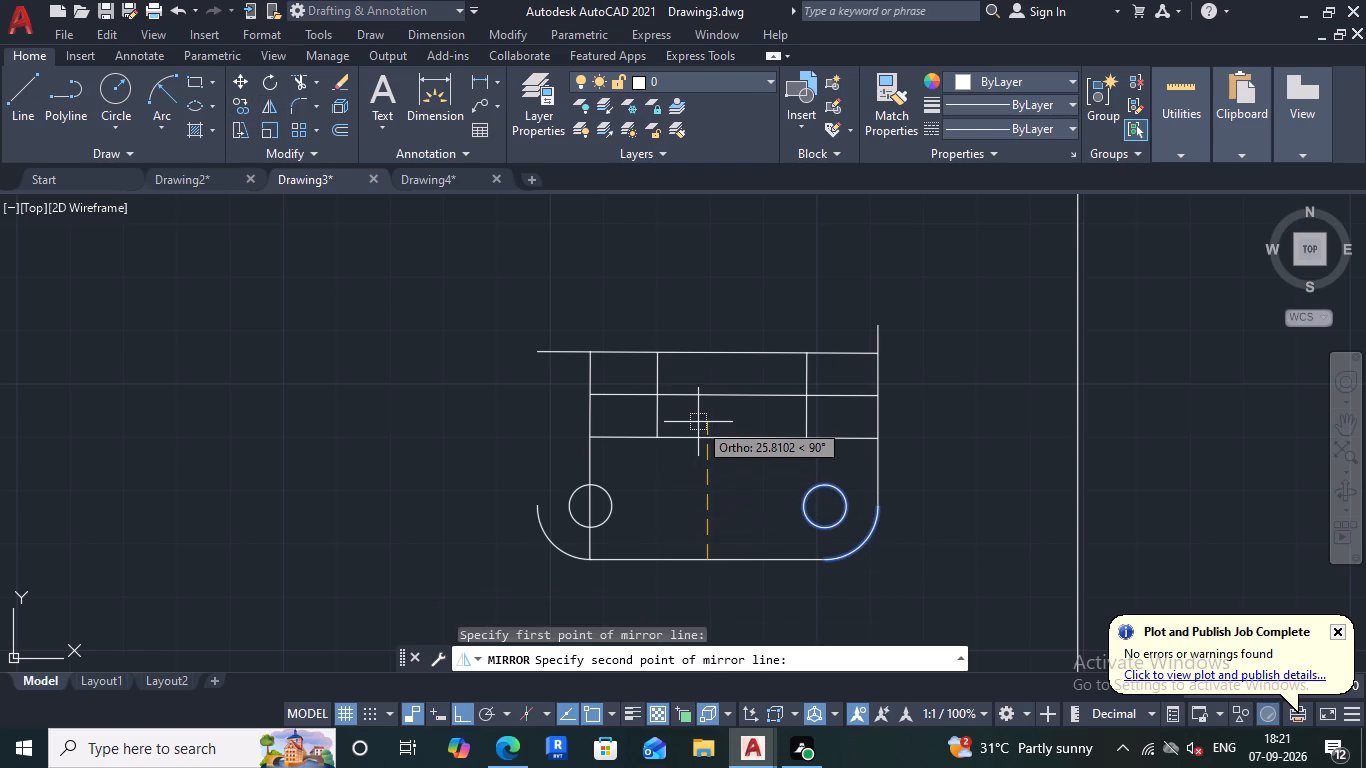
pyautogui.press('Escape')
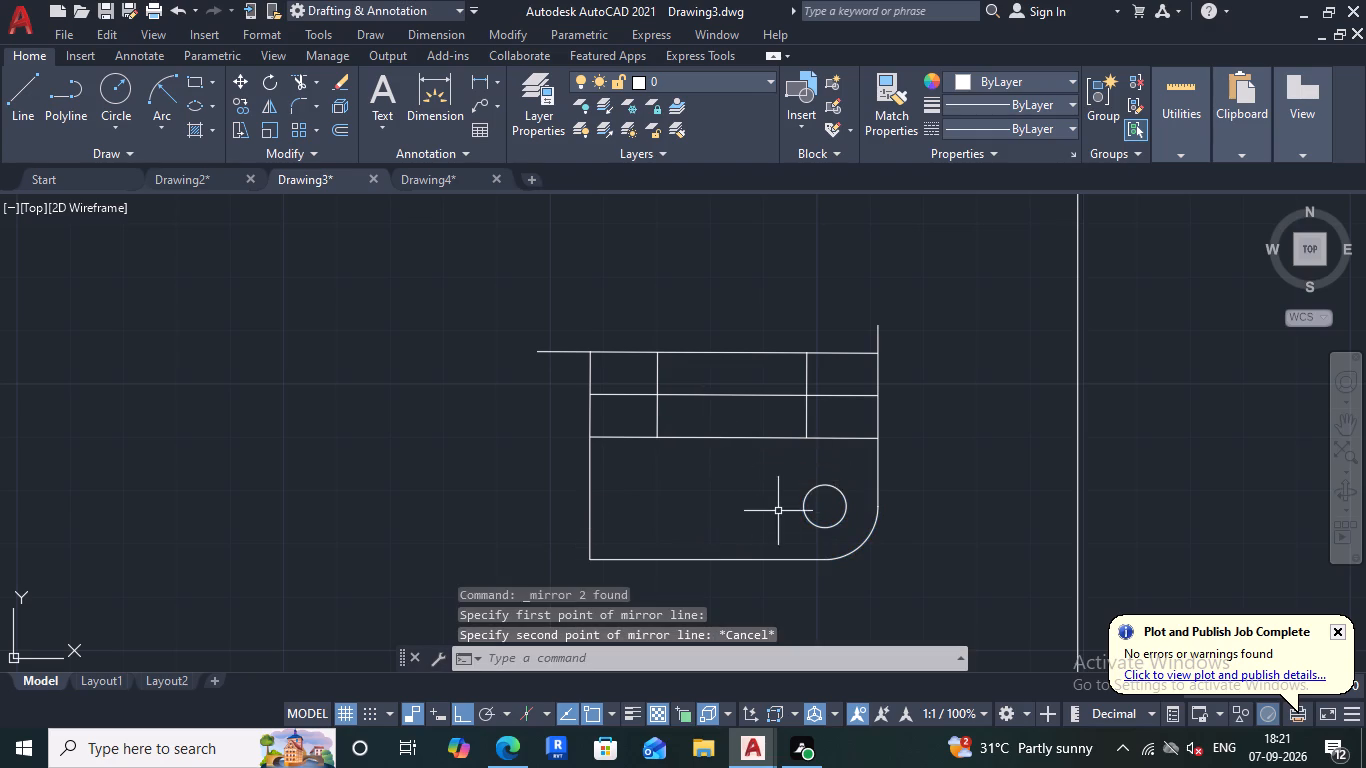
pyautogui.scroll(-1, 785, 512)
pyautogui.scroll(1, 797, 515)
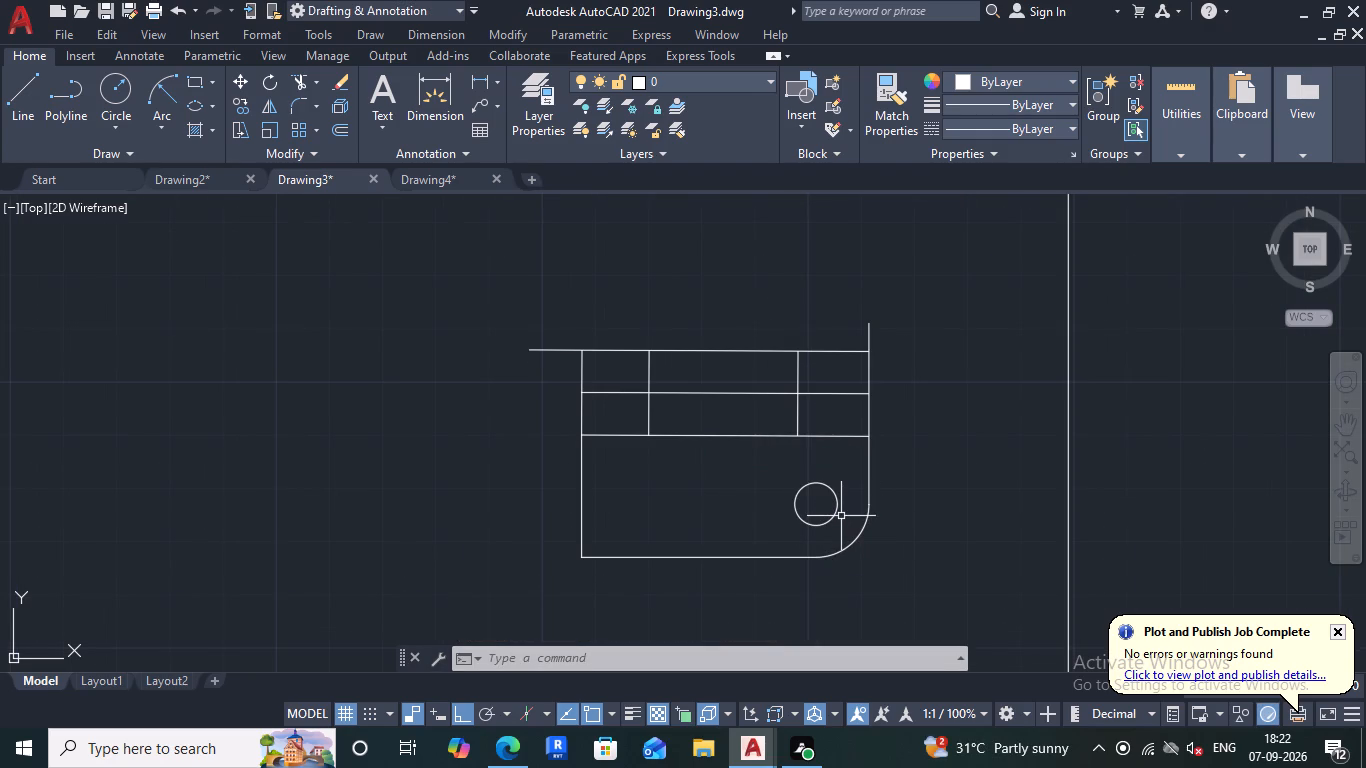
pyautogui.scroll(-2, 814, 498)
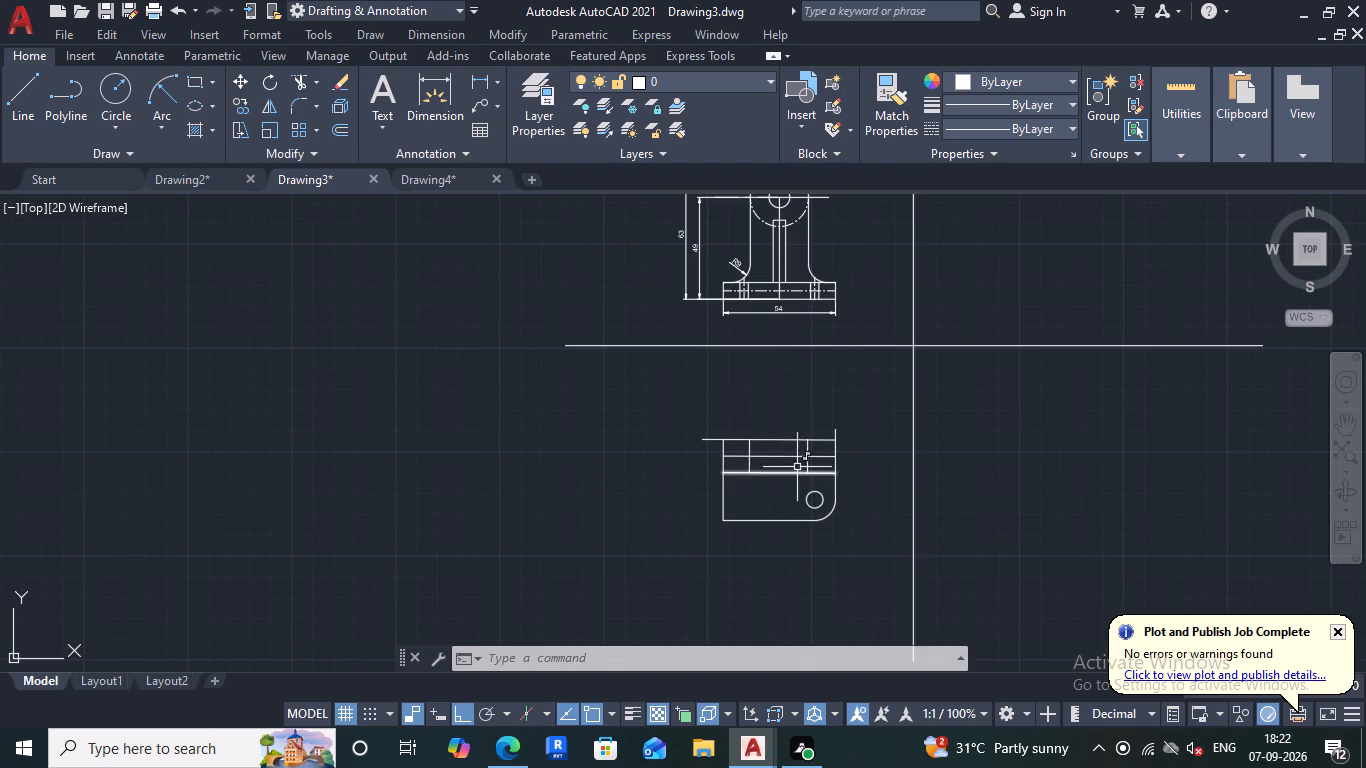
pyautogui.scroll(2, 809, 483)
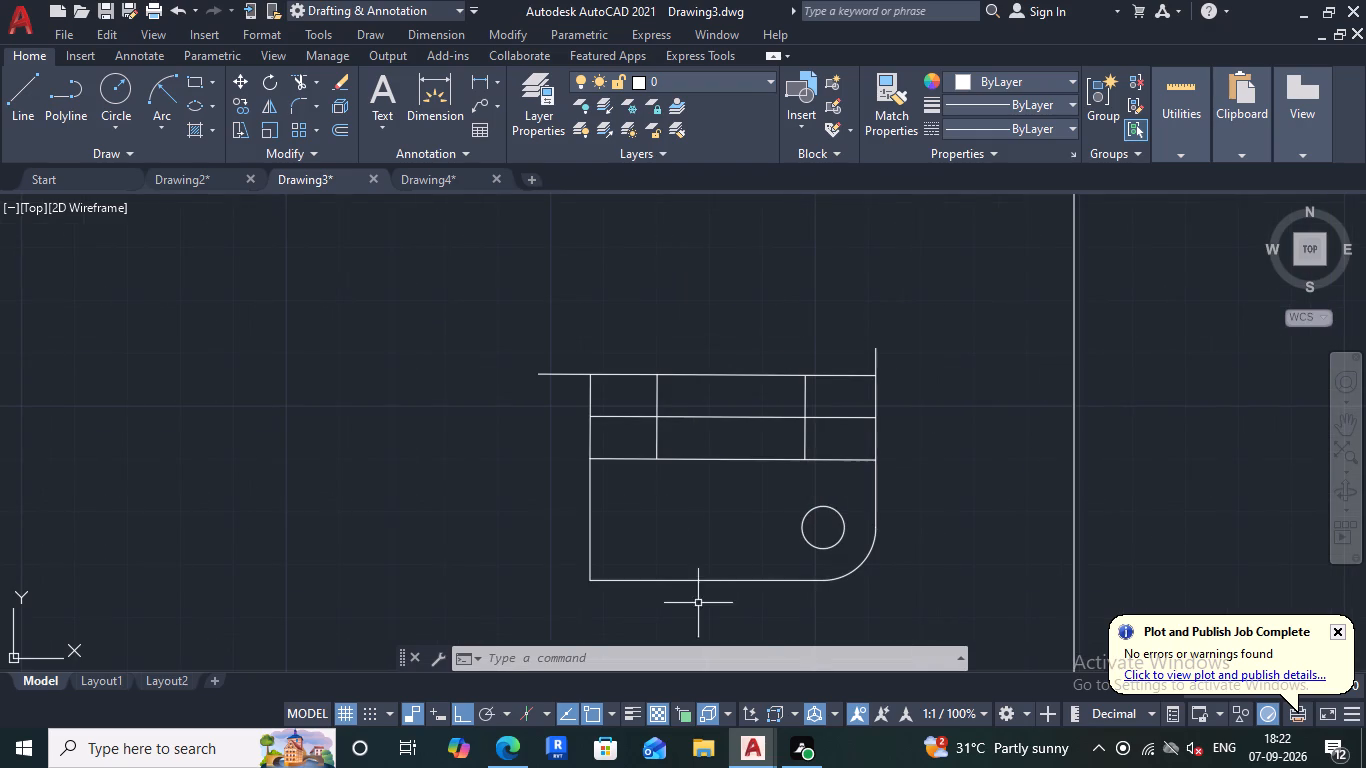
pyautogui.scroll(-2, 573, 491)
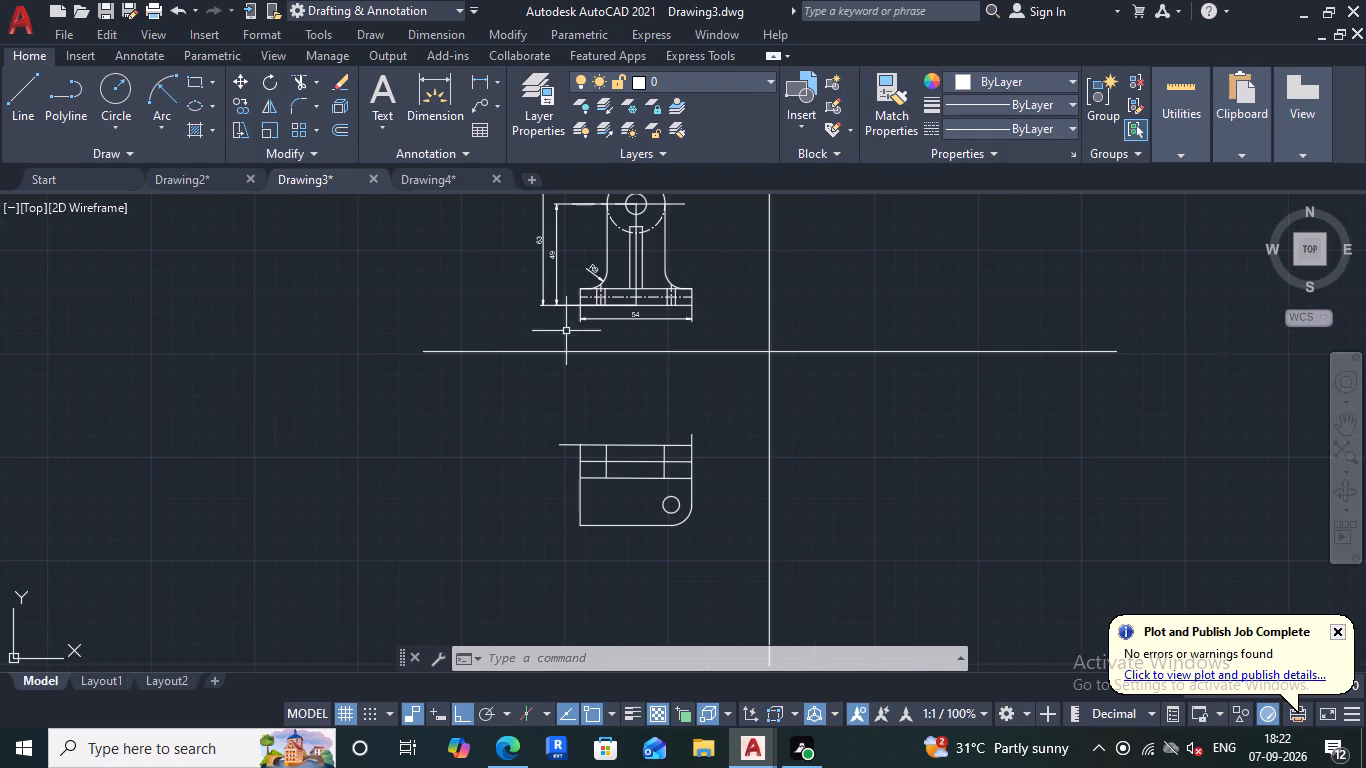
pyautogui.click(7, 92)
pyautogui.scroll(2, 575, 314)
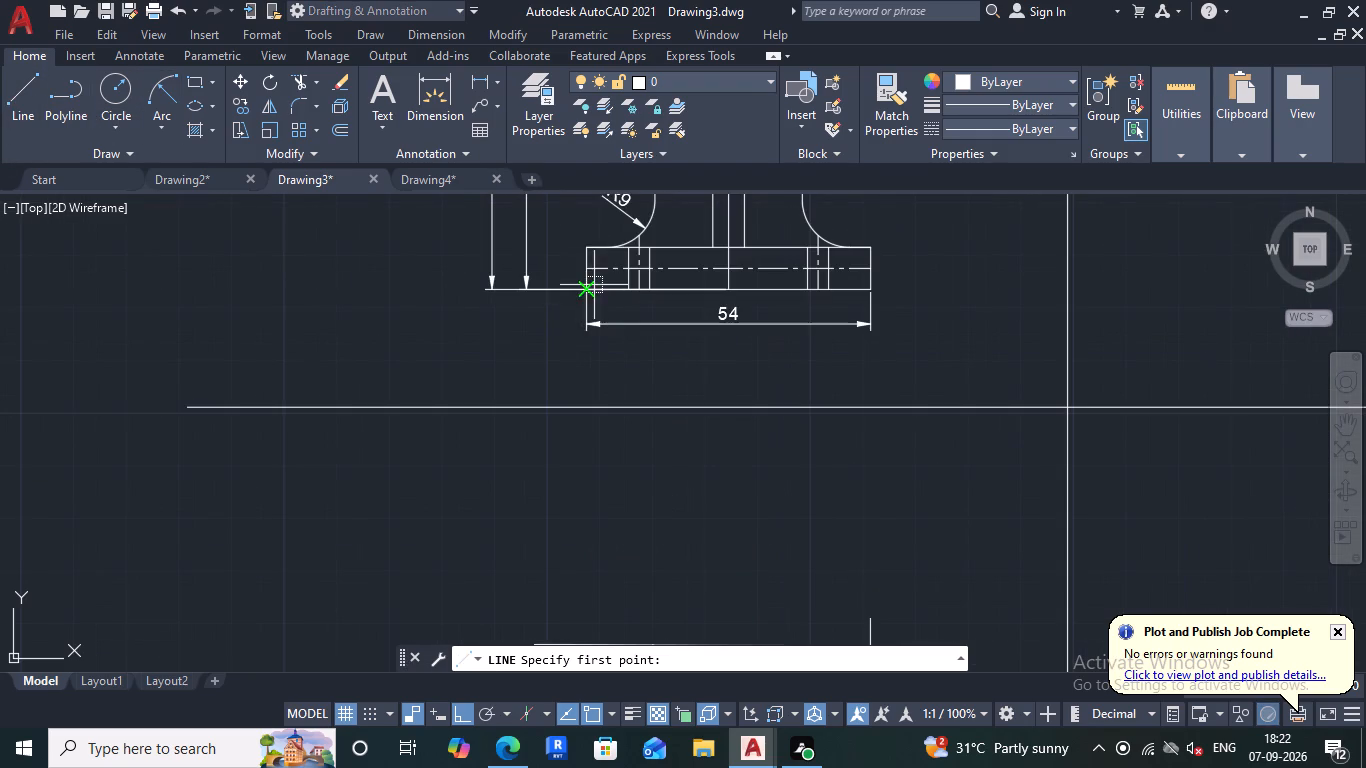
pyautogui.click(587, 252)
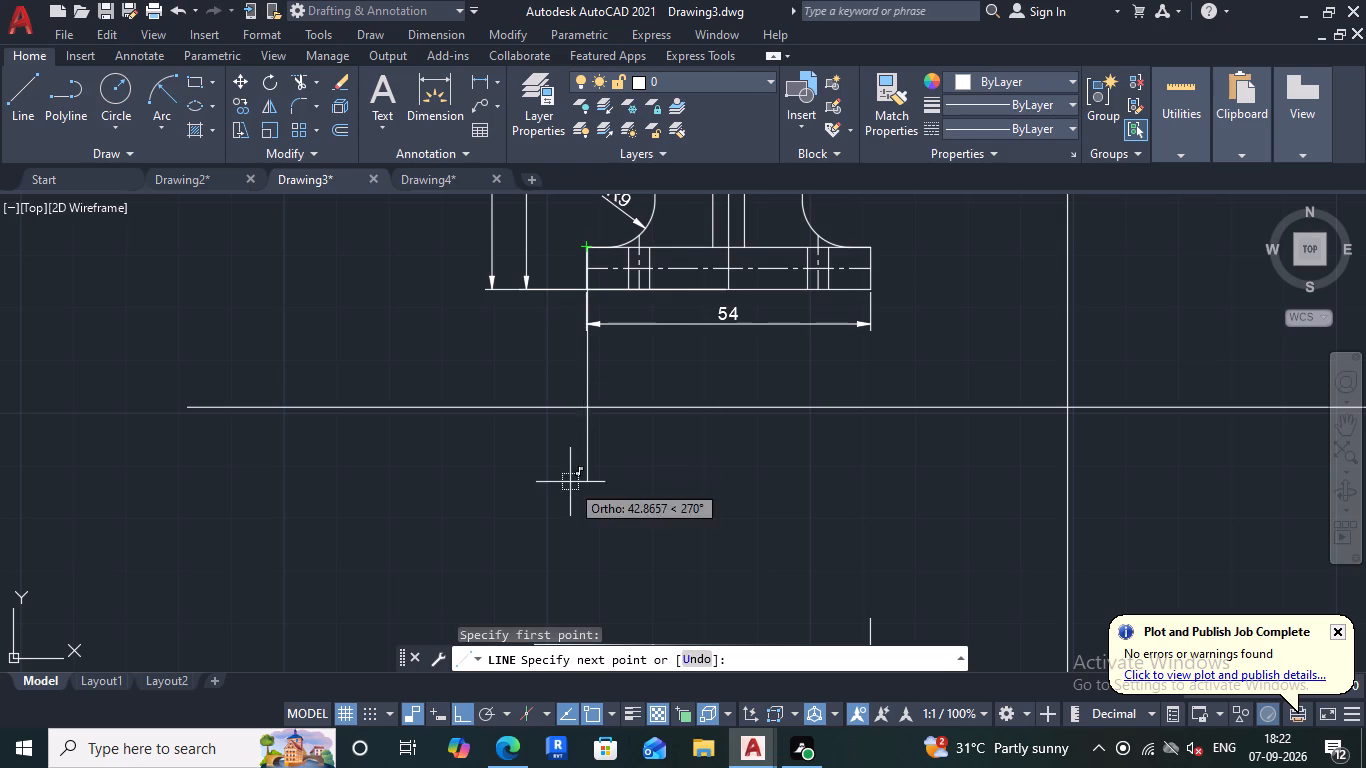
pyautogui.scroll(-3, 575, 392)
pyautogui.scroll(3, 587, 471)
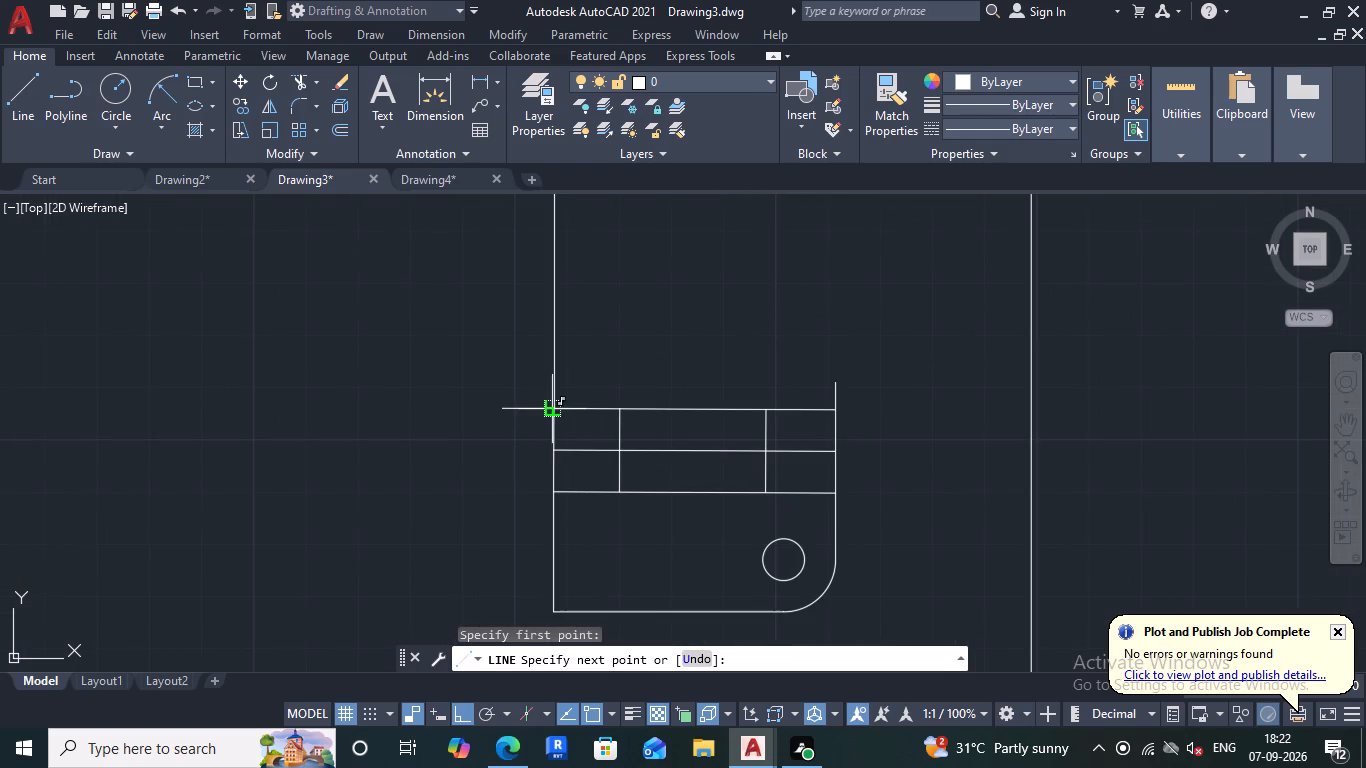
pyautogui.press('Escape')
# Copy the hole from its centre 34 units horizontally towards the outline's left edge.
pyautogui.scroll(1, 740, 539)
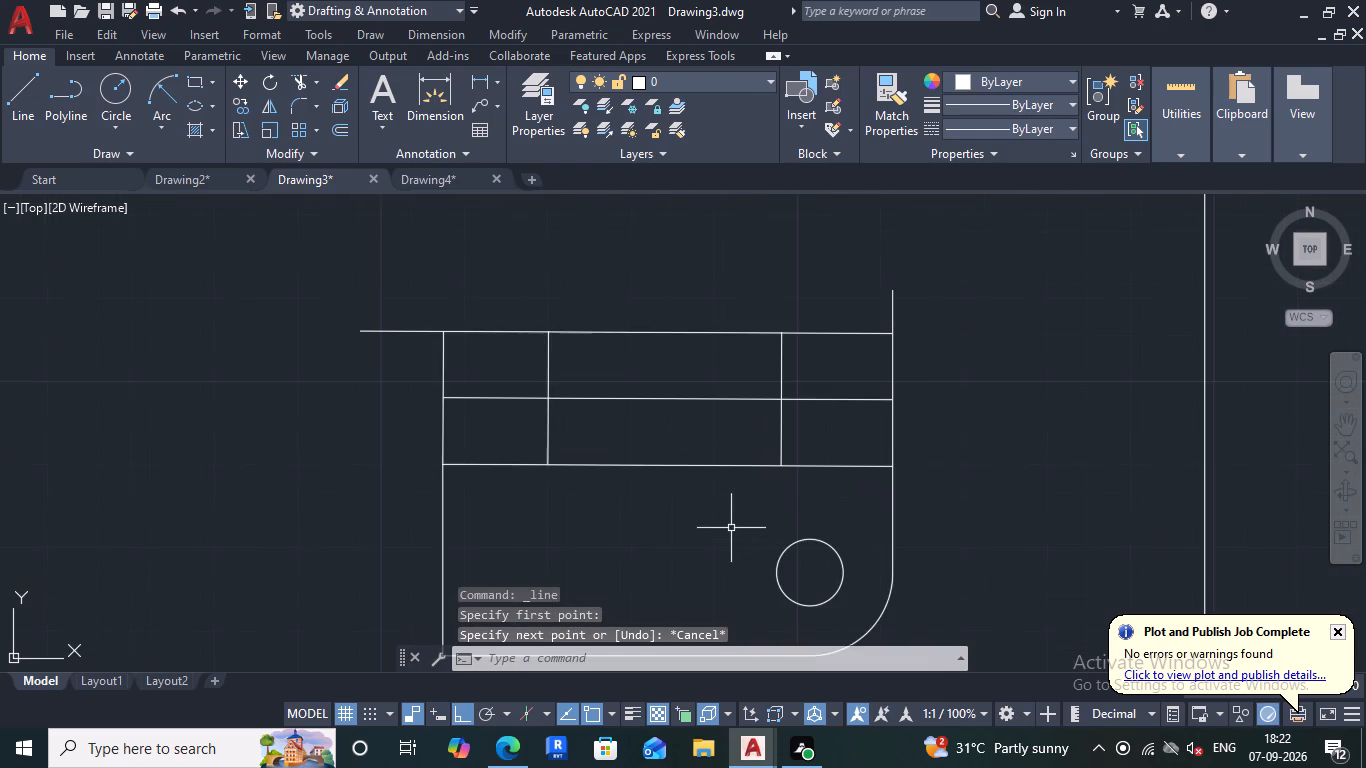
pyautogui.scroll(-1, 734, 528)
pyautogui.scroll(1, 792, 551)
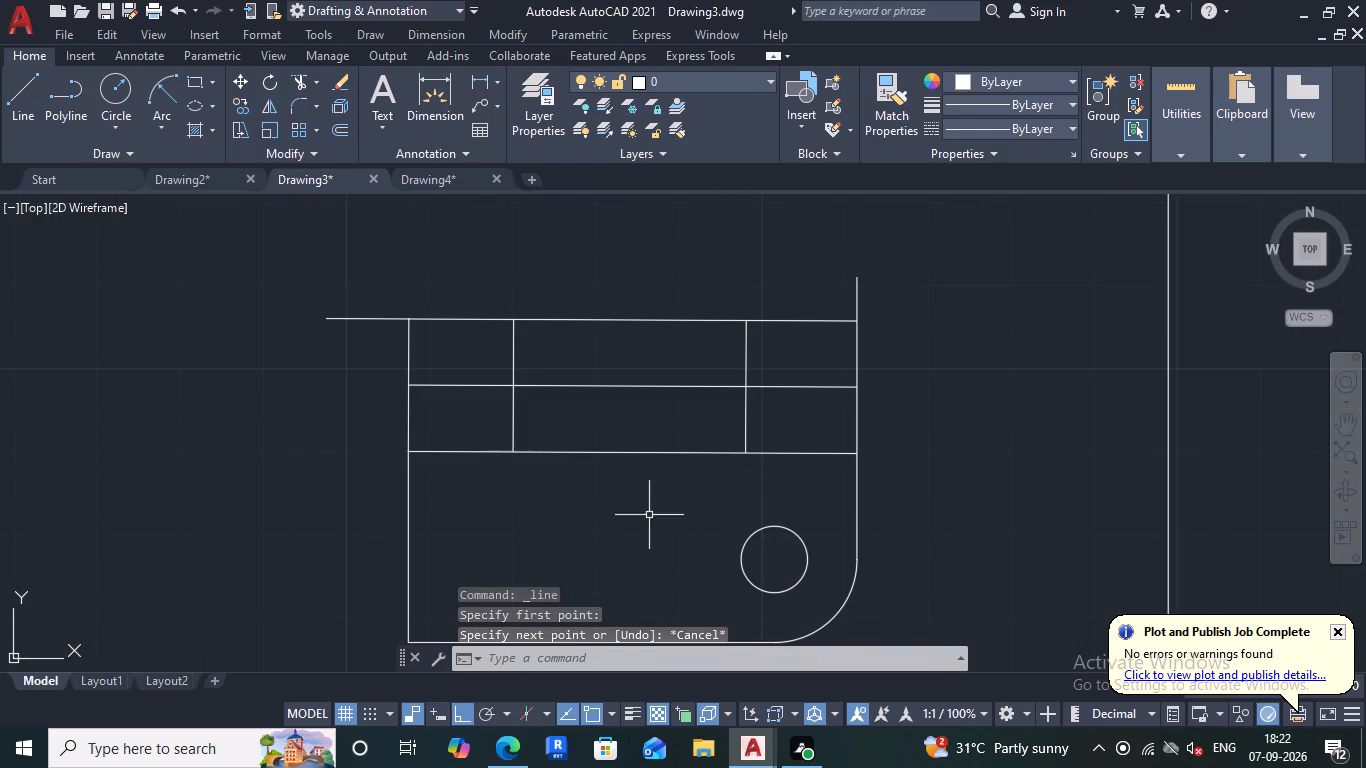
pyautogui.click(780, 557)
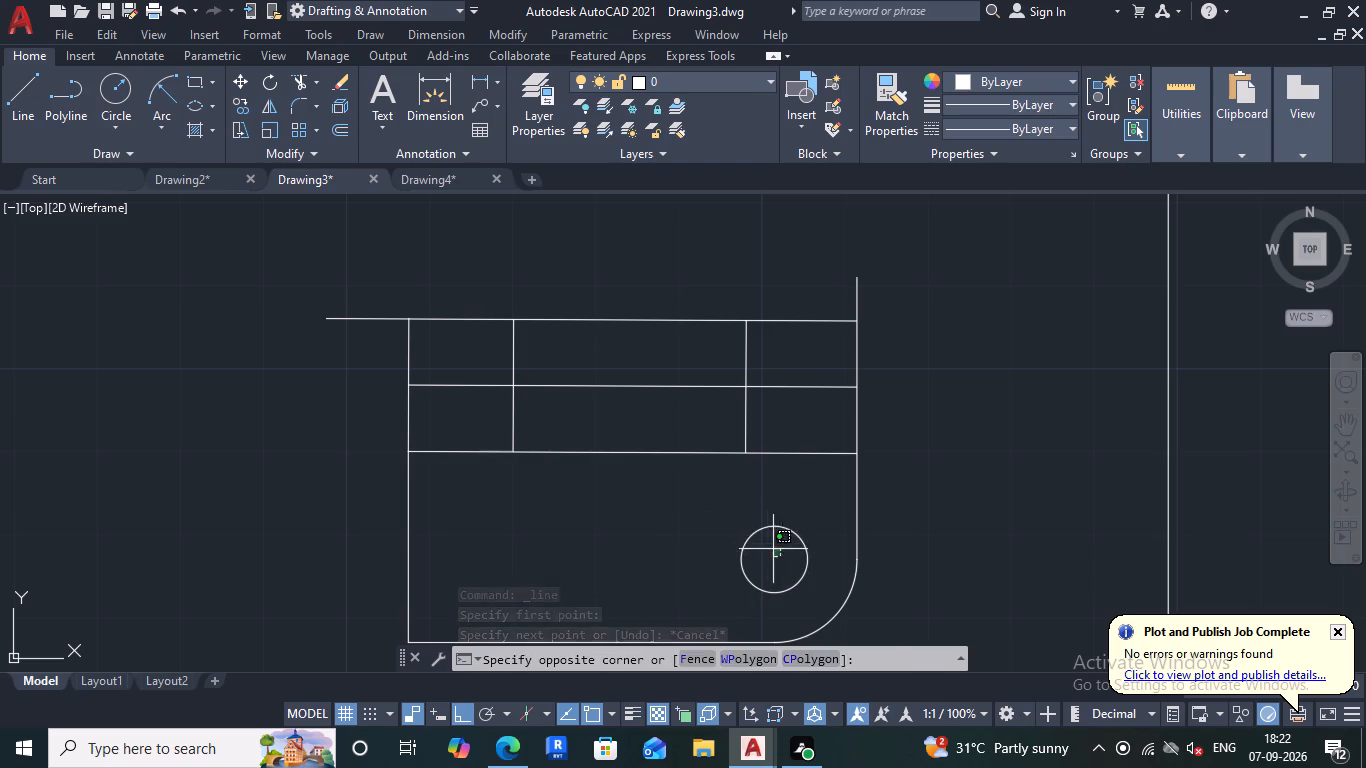
pyautogui.click(723, 536)
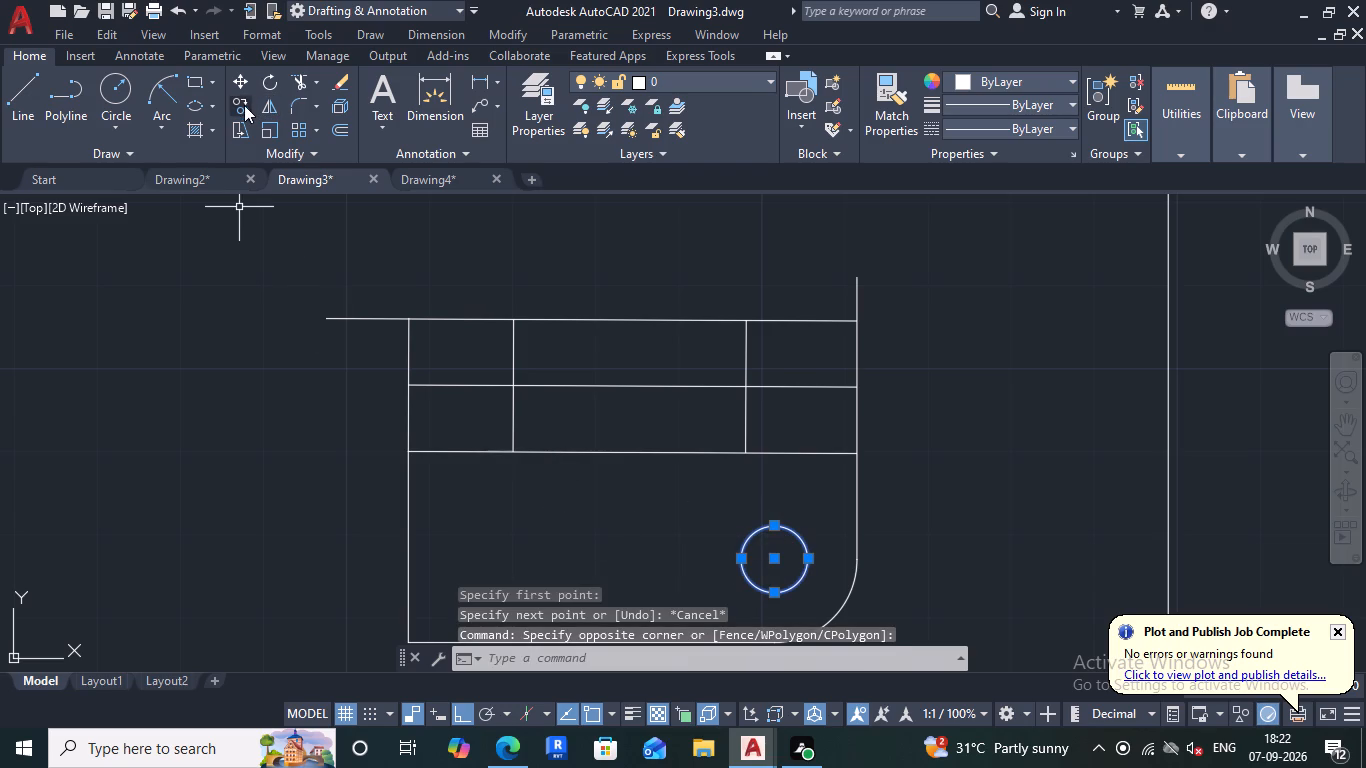
pyautogui.click(243, 108)
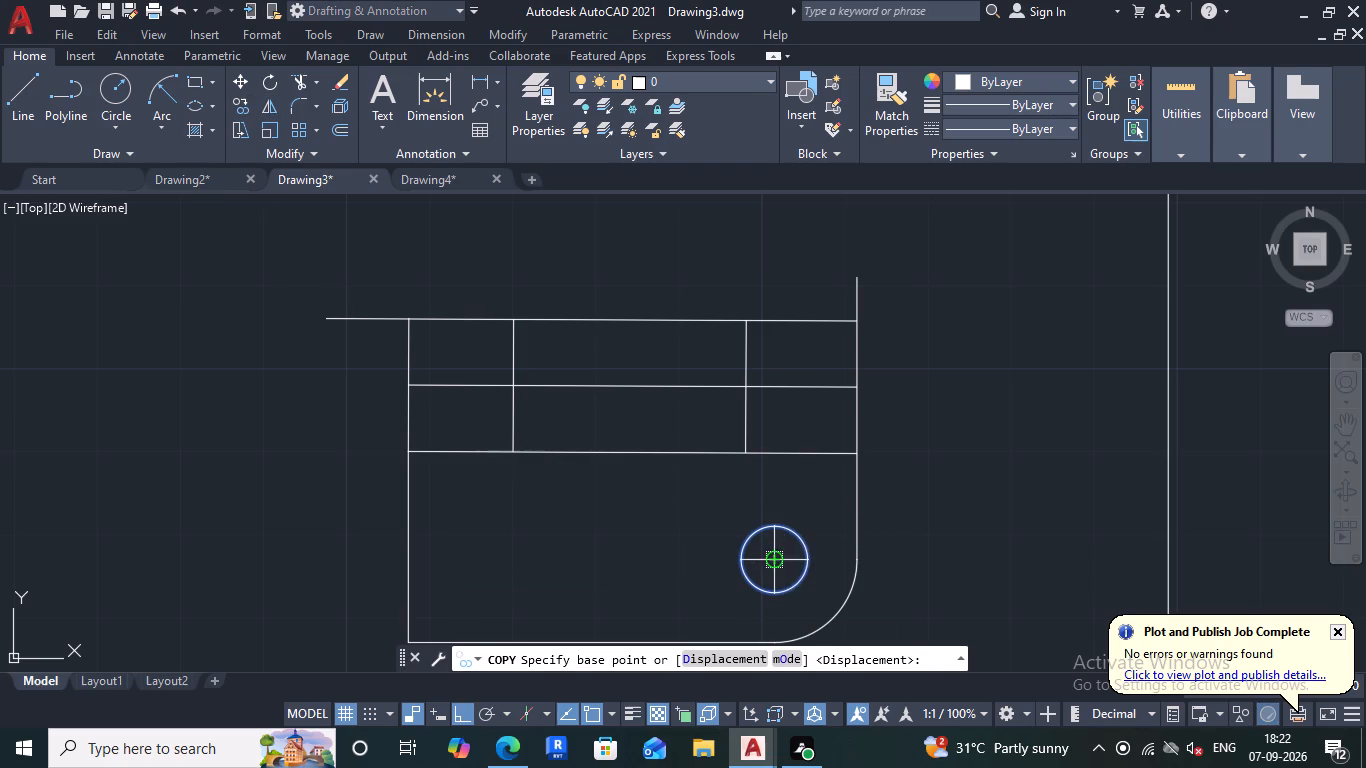
pyautogui.click(778, 561)
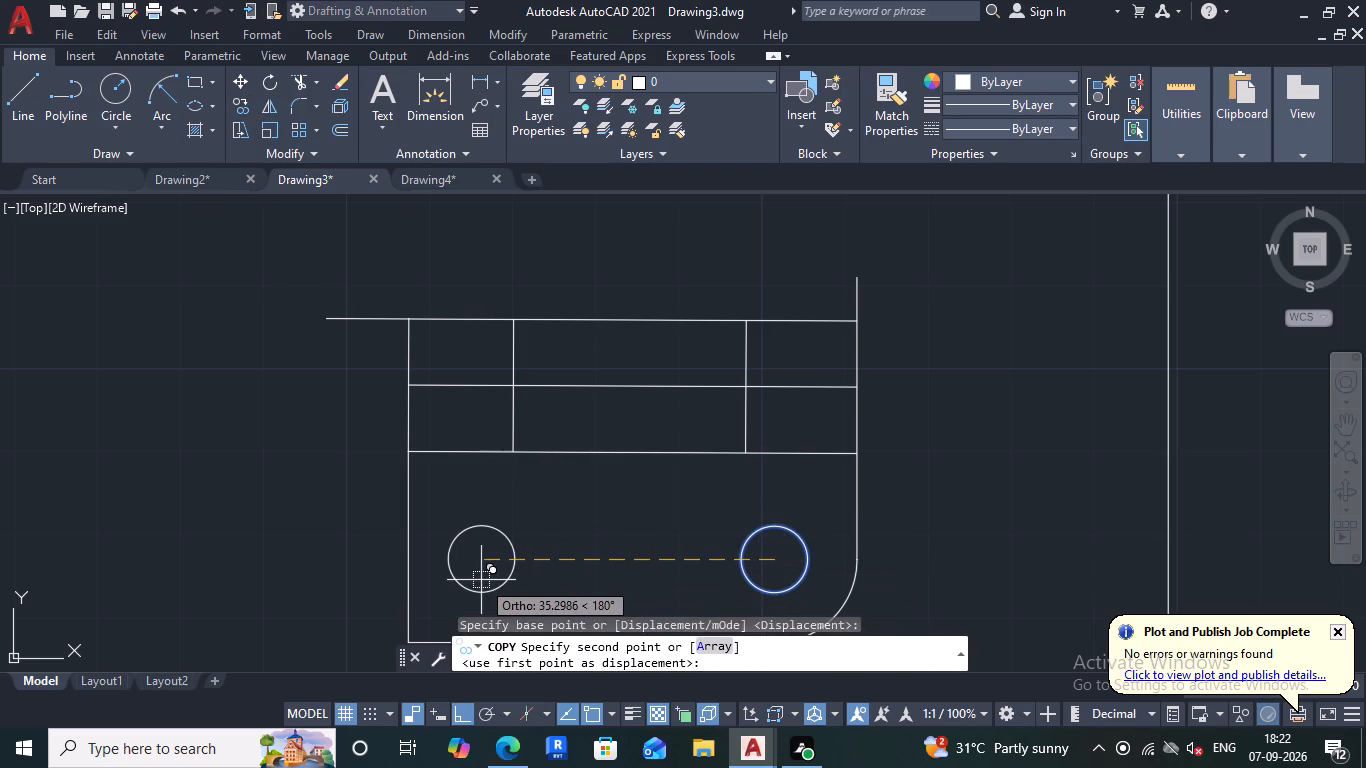
pyautogui.write('34')
pyautogui.press('Return')
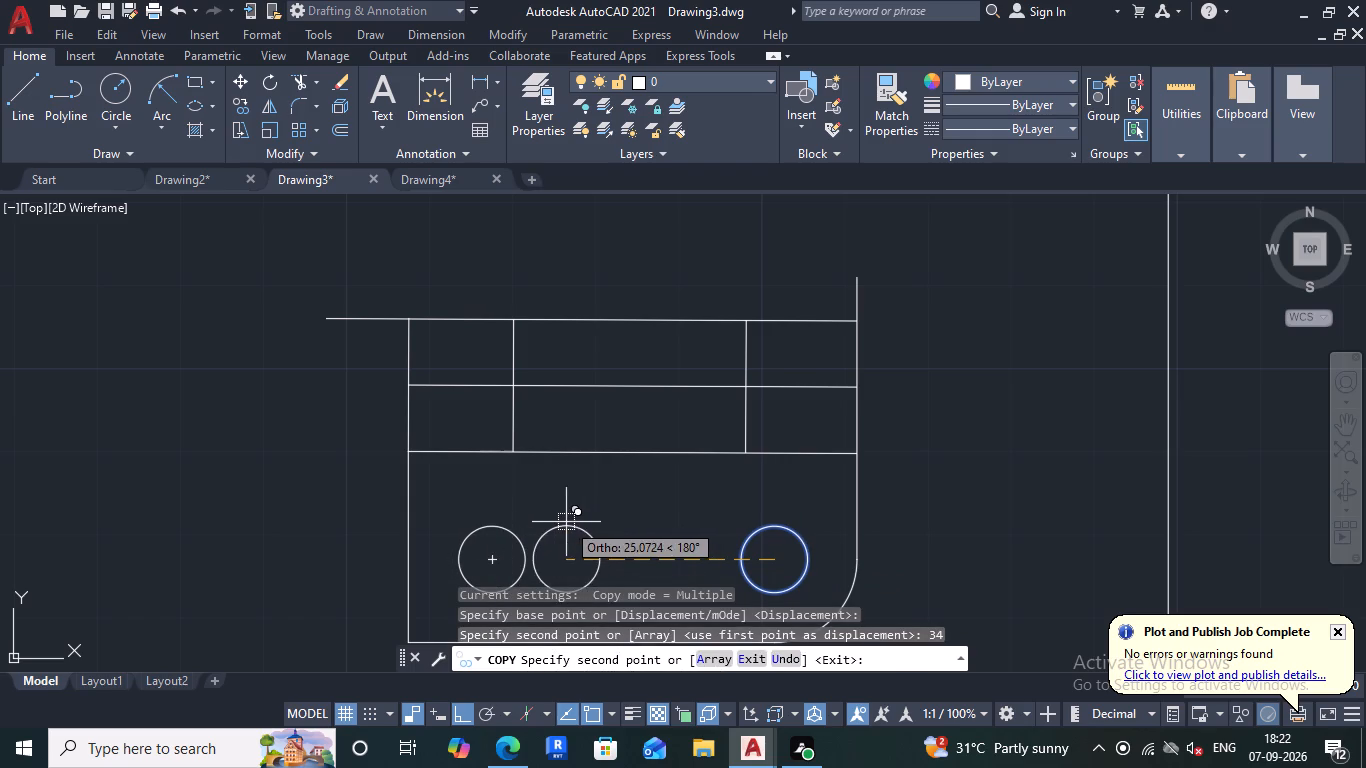
pyautogui.press('Escape')
# Draw a horizontal line from the left hole's centre to beyond the outline's left edge.
pyautogui.scroll(-2, 568, 512)
pyautogui.scroll(1, 569, 549)
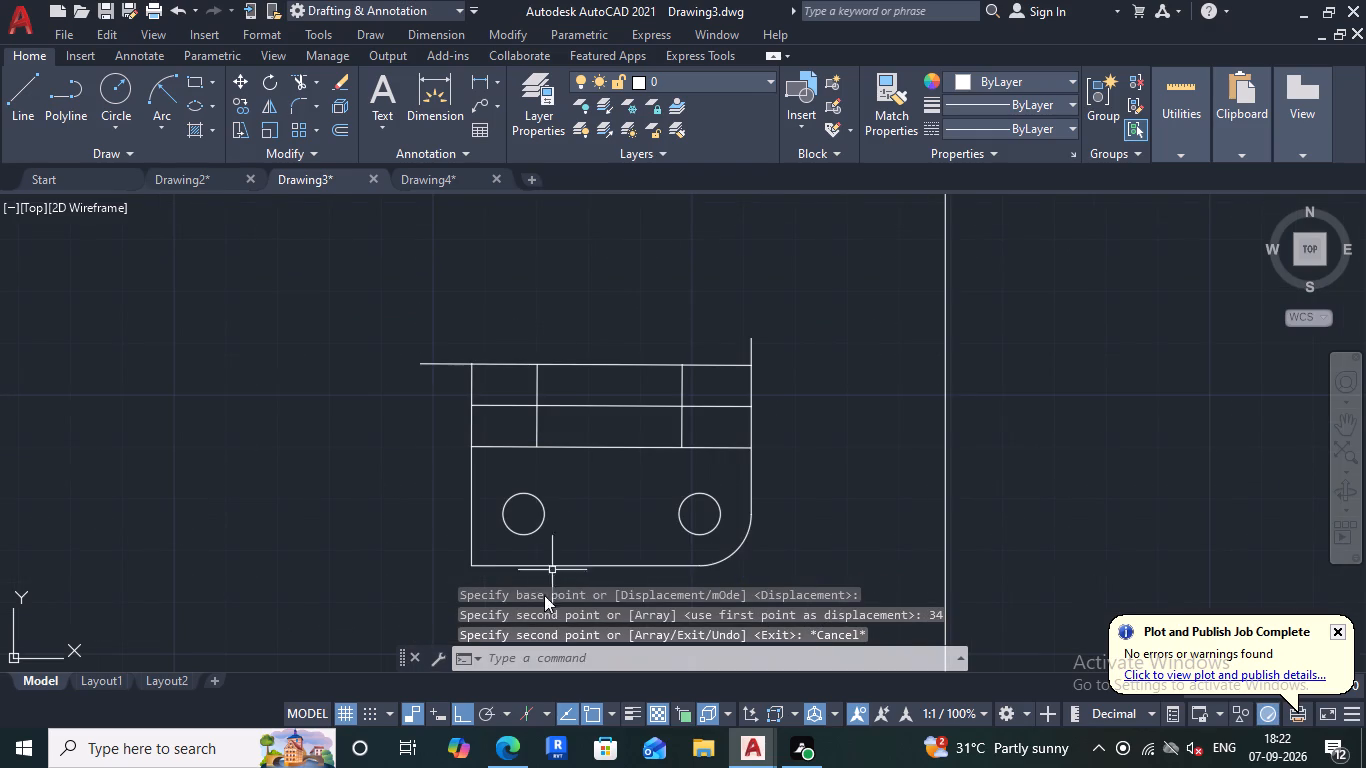
pyautogui.click(25, 88)
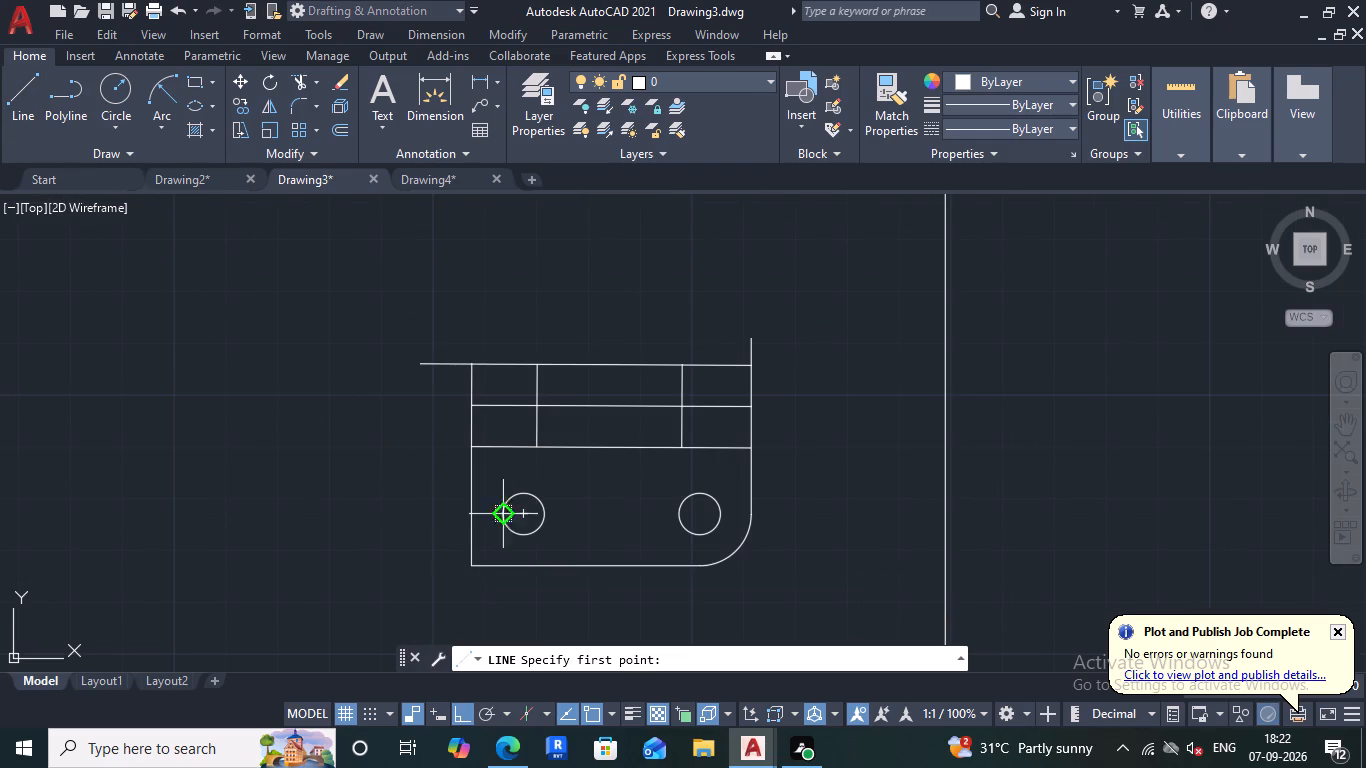
pyautogui.click(520, 518)
pyautogui.click(418, 525)
pyautogui.press('Escape')
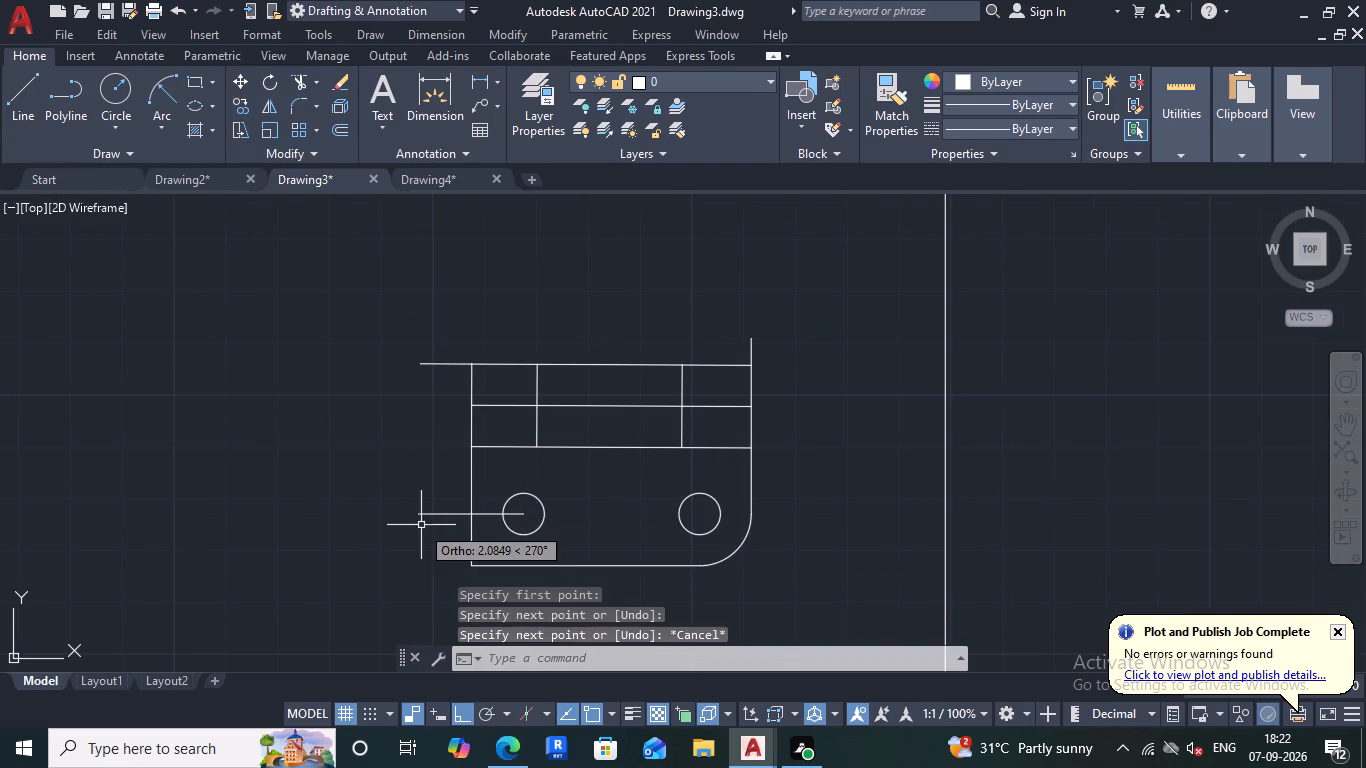
# Draw a vertical line from the left hole's centre to below the outline's bottom edge.
pyautogui.press('space')
pyautogui.click(523, 515)
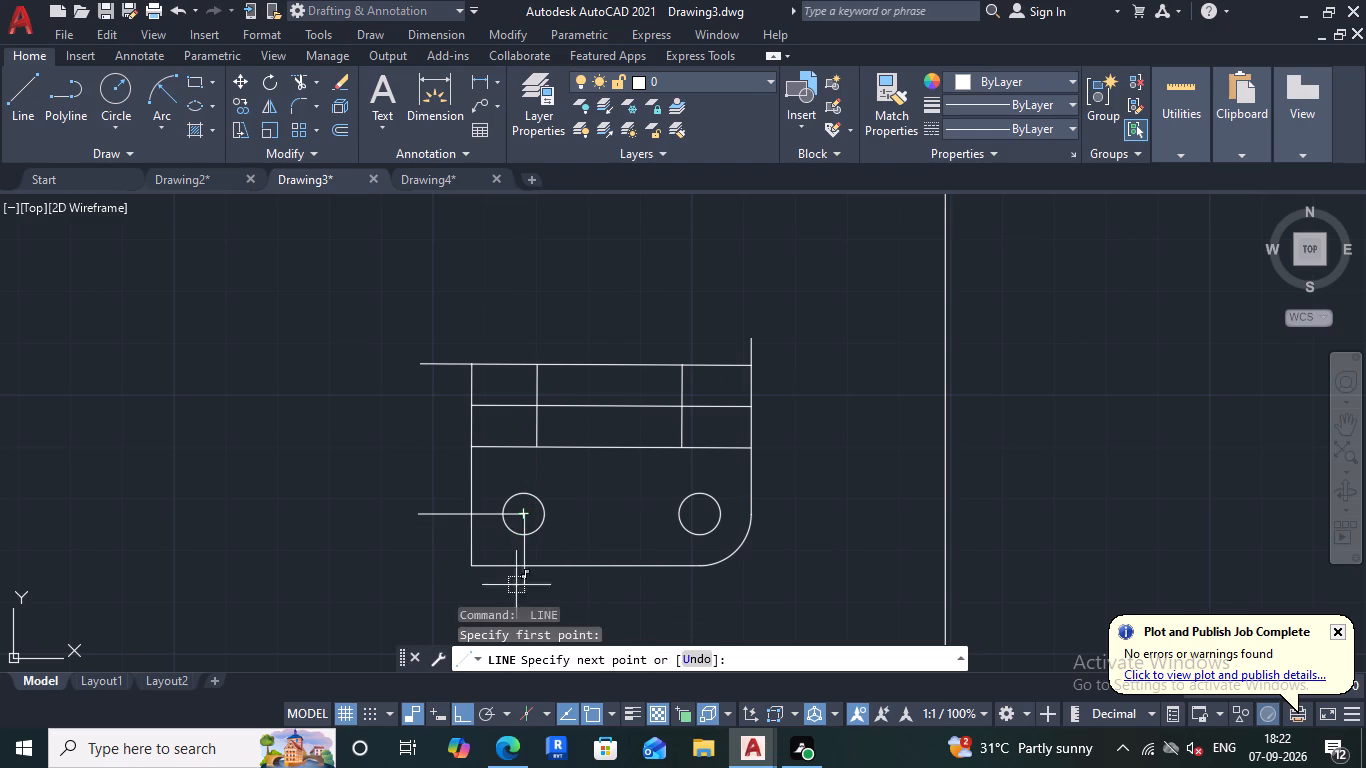
pyautogui.click(520, 605)
pyautogui.press('Escape')
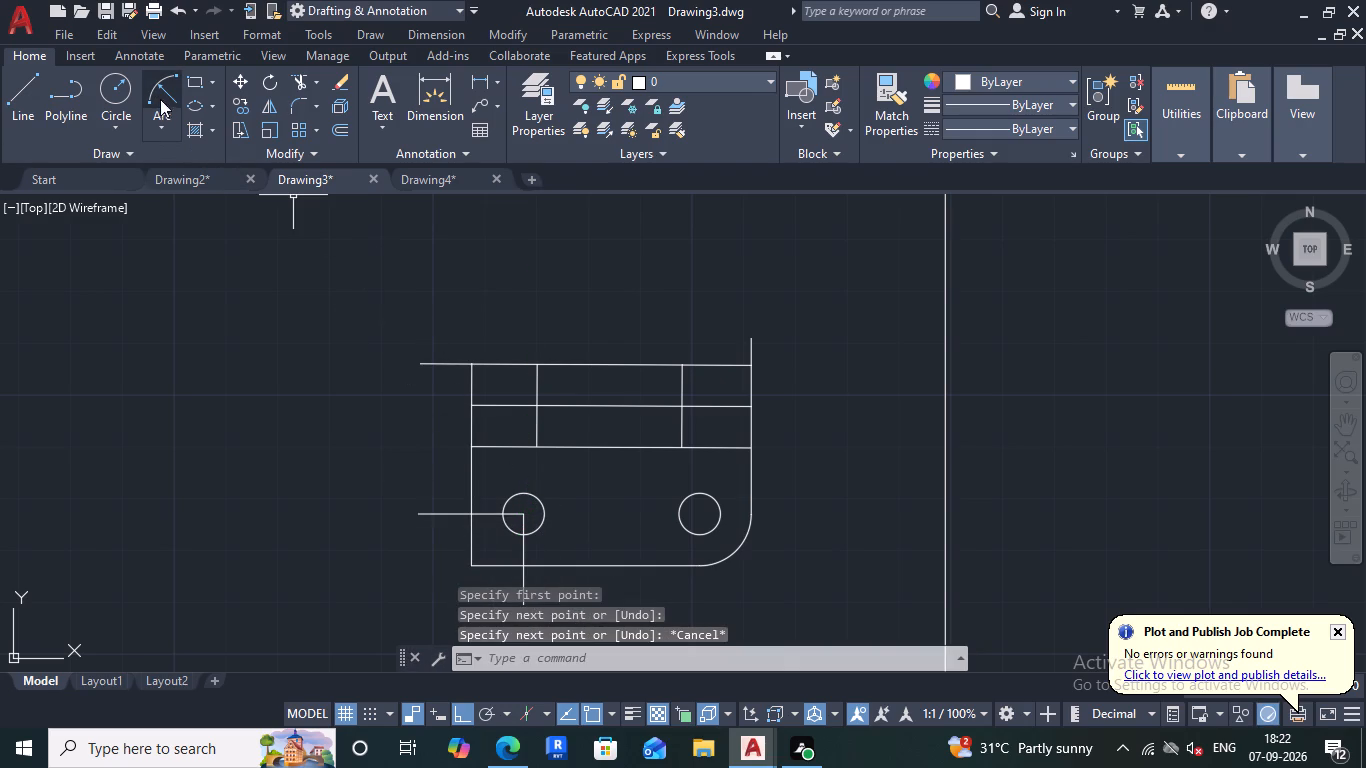
# Round the lower-left corner with a Start, End, Radius arc between the construction-line crossings, taking the radius from the hole's centre.
pyautogui.click(164, 128)
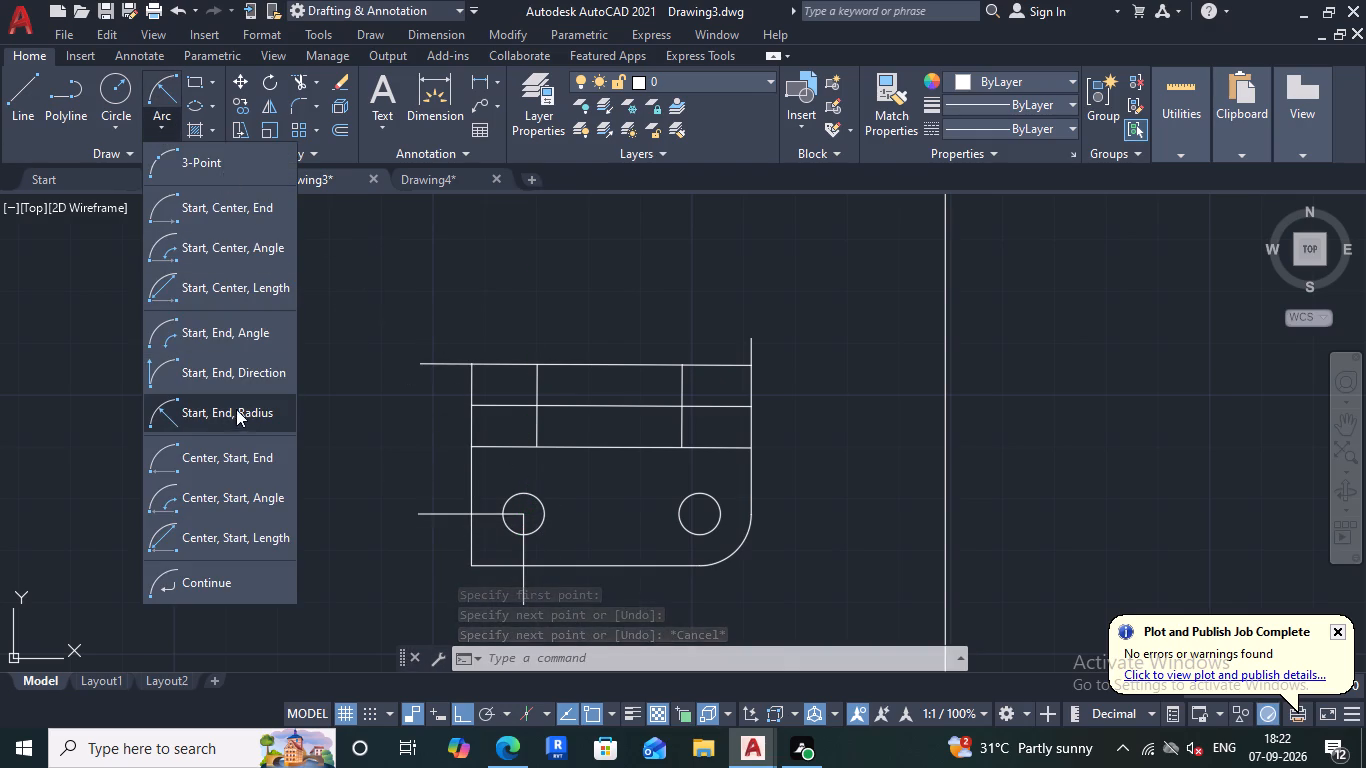
pyautogui.click(232, 402)
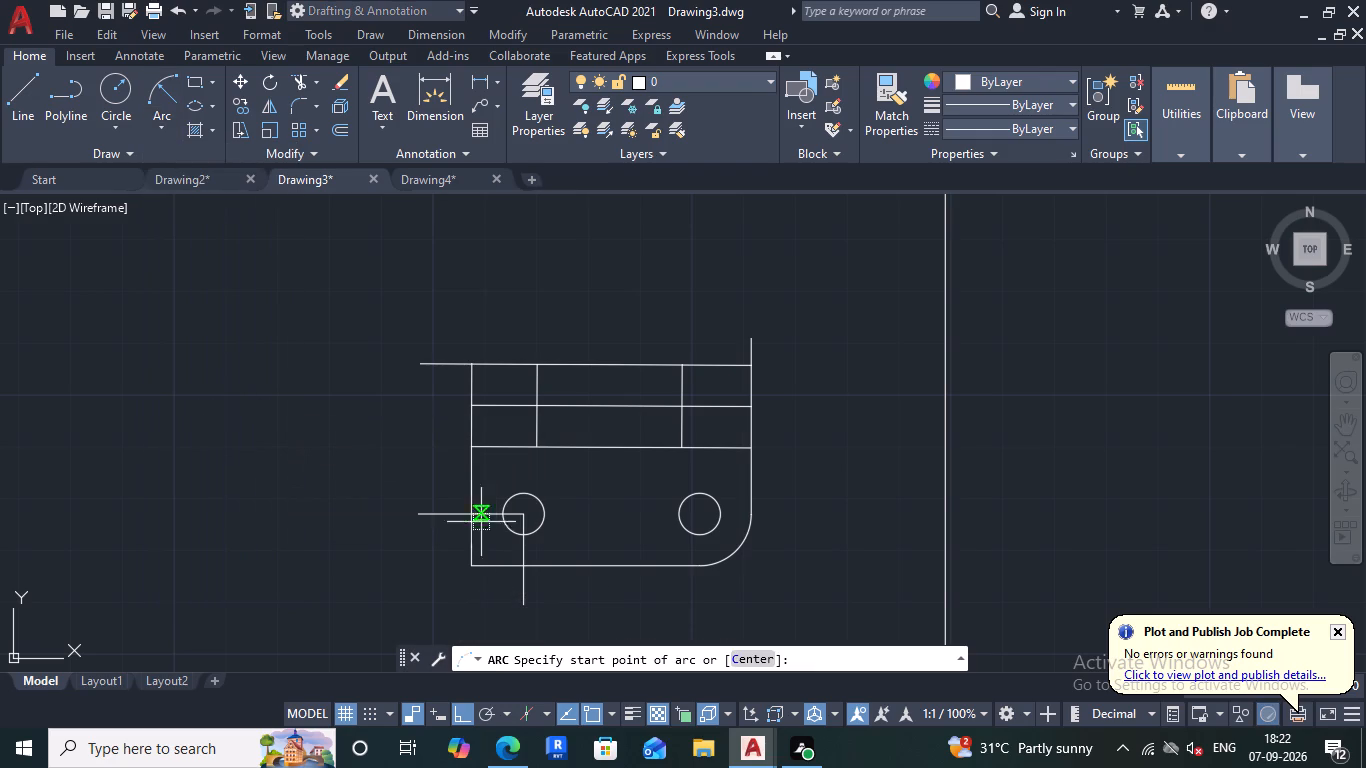
pyautogui.click(474, 517)
pyautogui.click(524, 572)
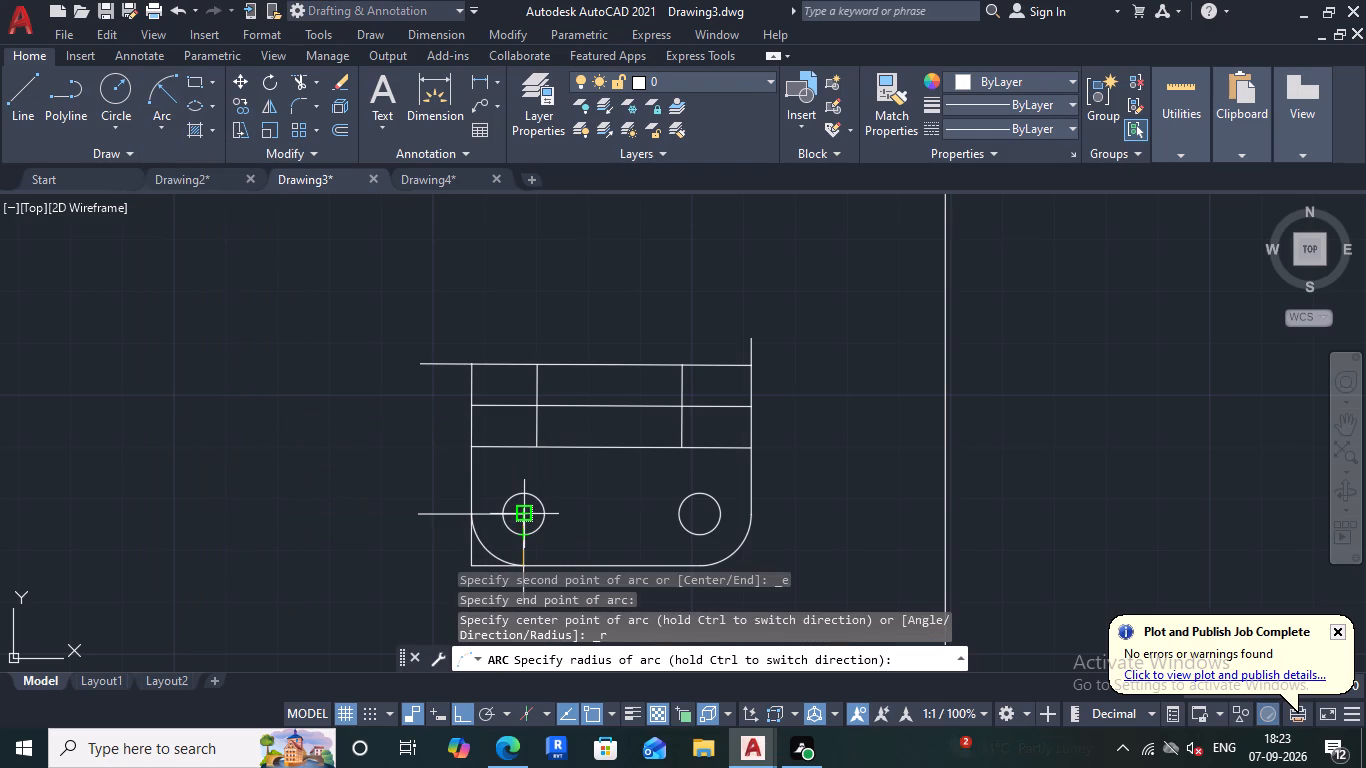
pyautogui.click(517, 521)
# Trim the left and bottom edge ends outside the new lower-left corner arc, undoing the excess trim.
pyautogui.scroll(3, 526, 526)
pyautogui.scroll(-4, 537, 503)
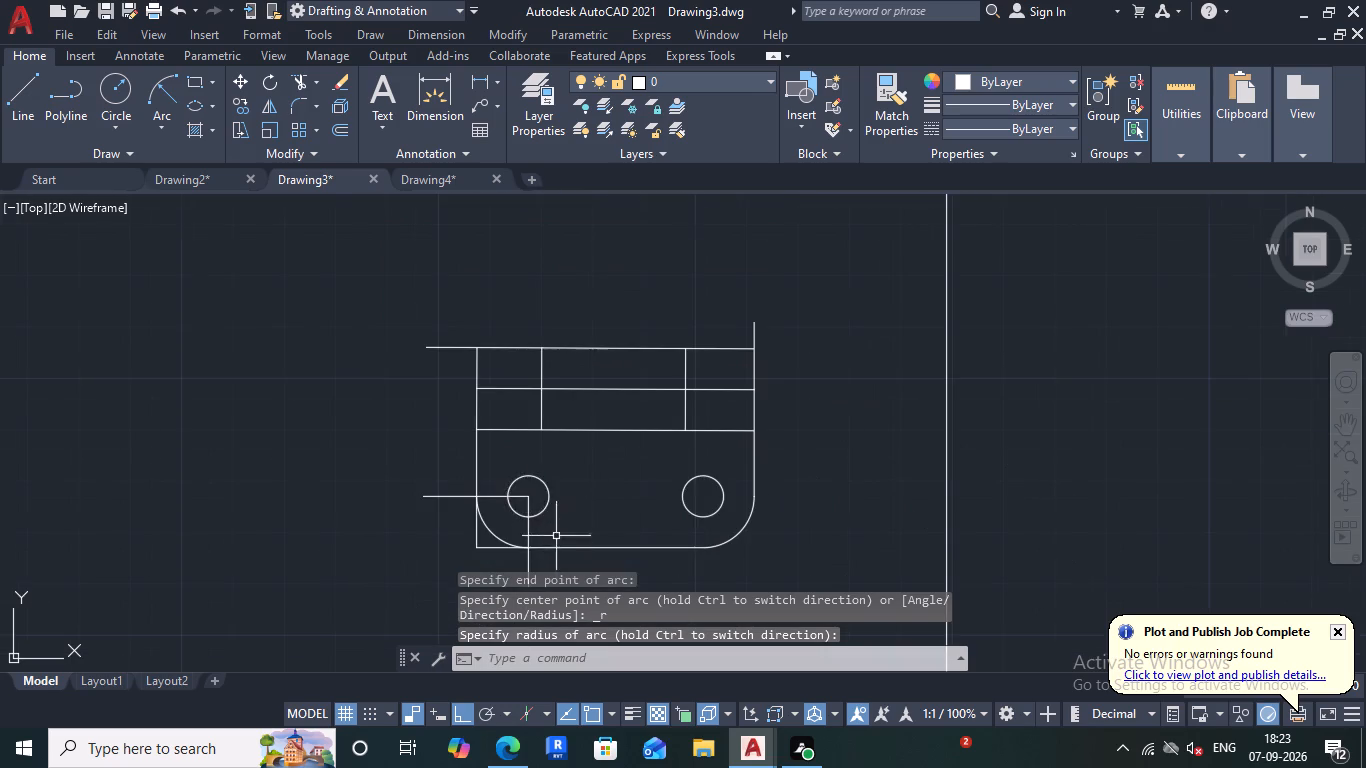
pyautogui.scroll(1, 543, 567)
pyautogui.click(294, 86)
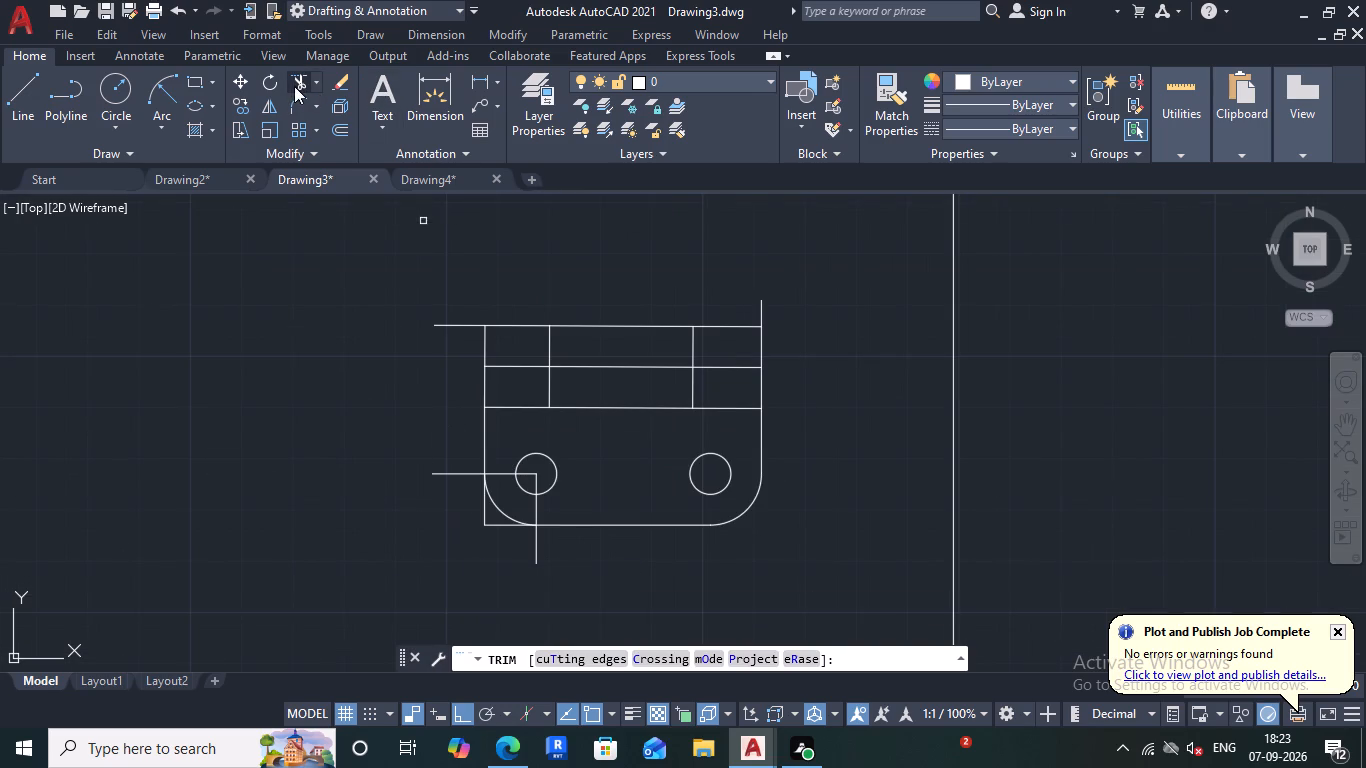
pyautogui.click(472, 515)
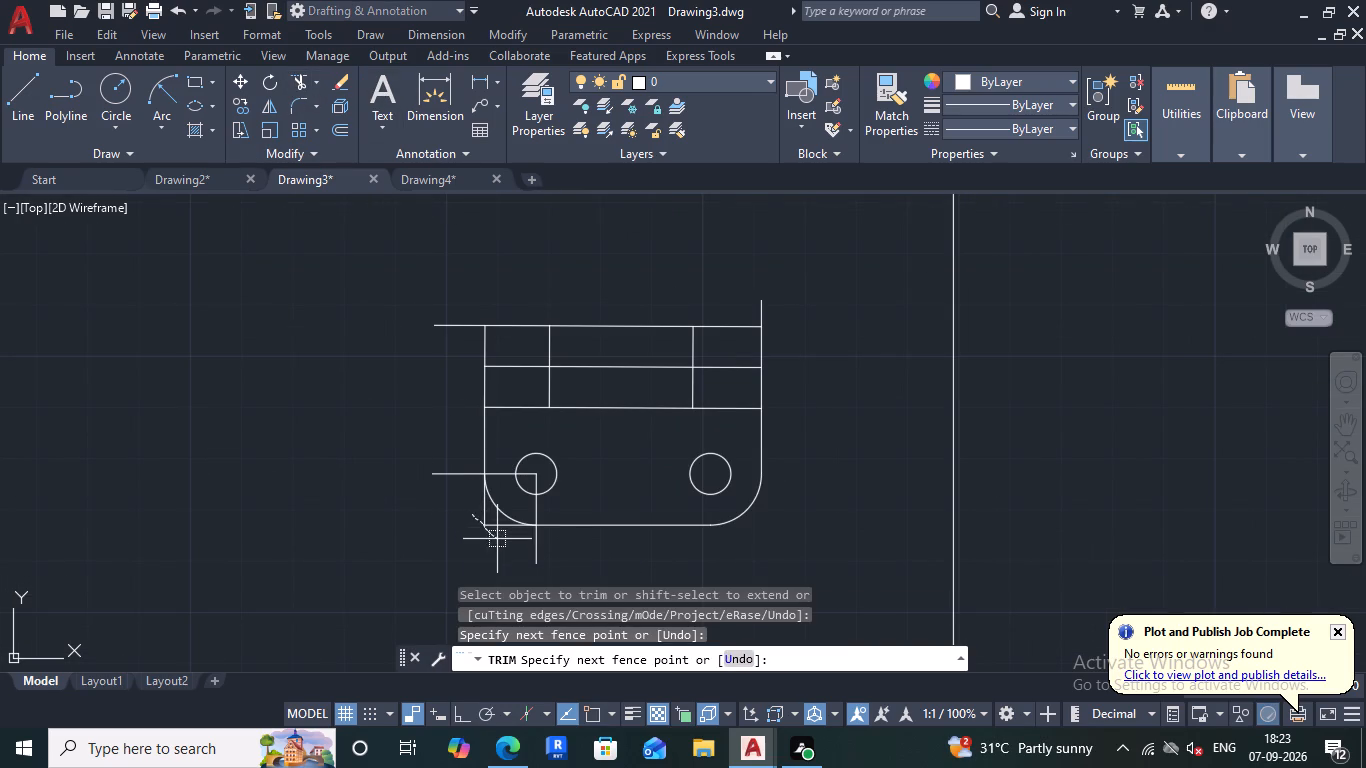
pyautogui.moveTo(456, 450); pyautogui.dragTo(442, 512)
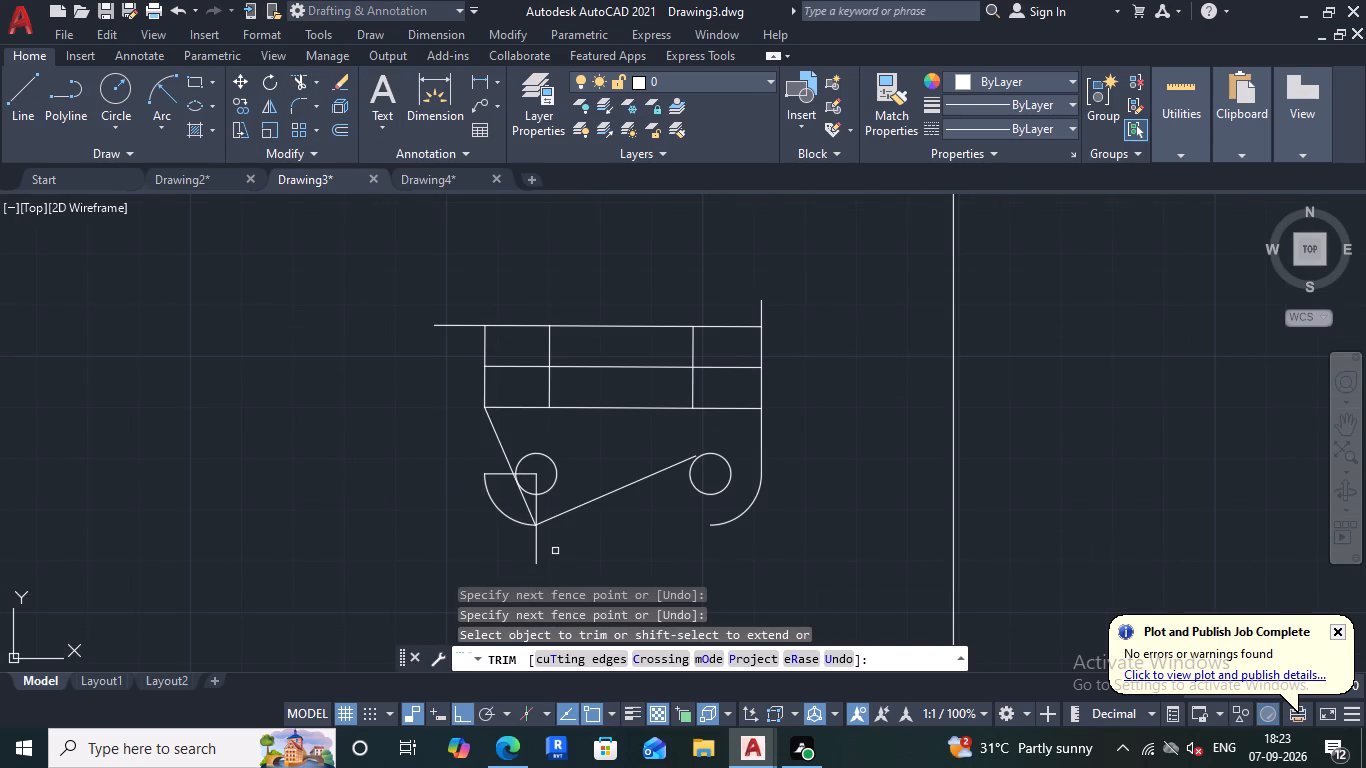
pyautogui.hotkey('ctrl', 'z')
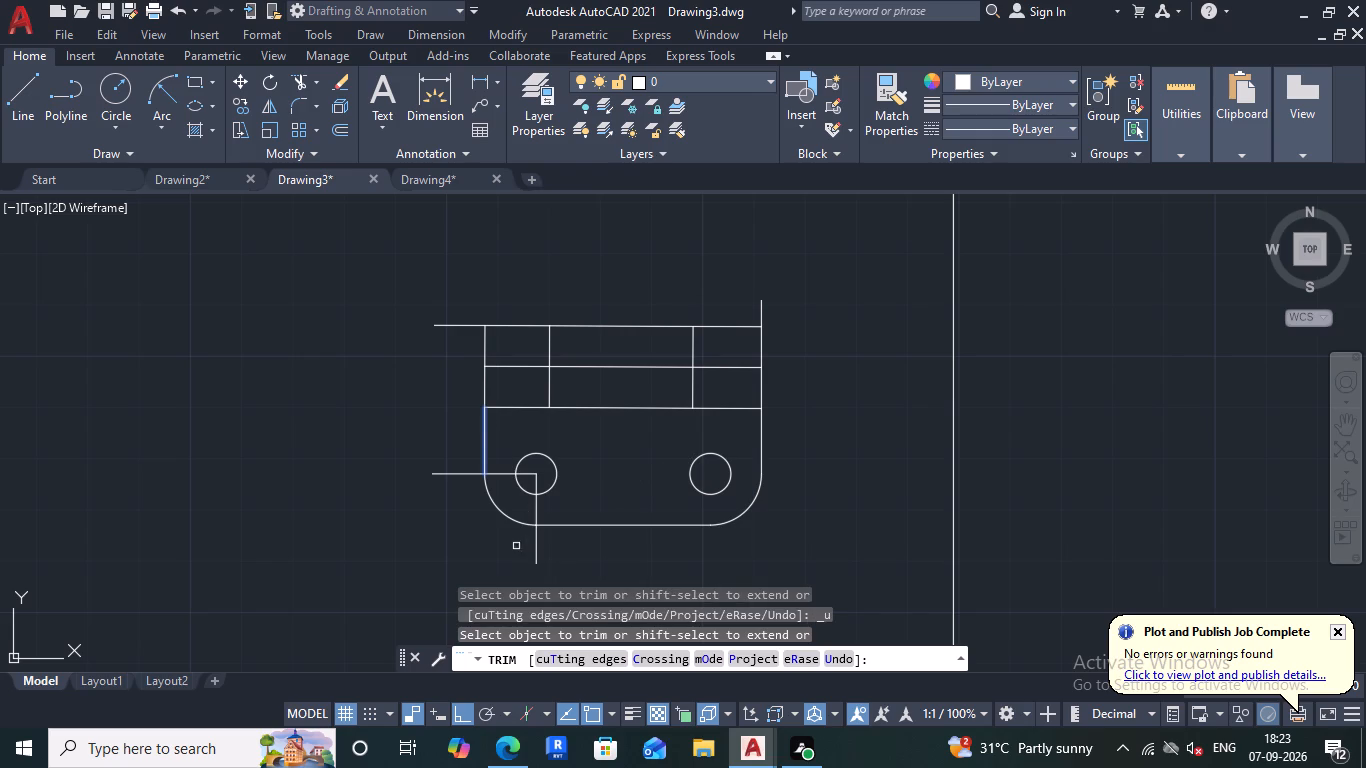
pyautogui.press('Escape')
pyautogui.click(340, 496)
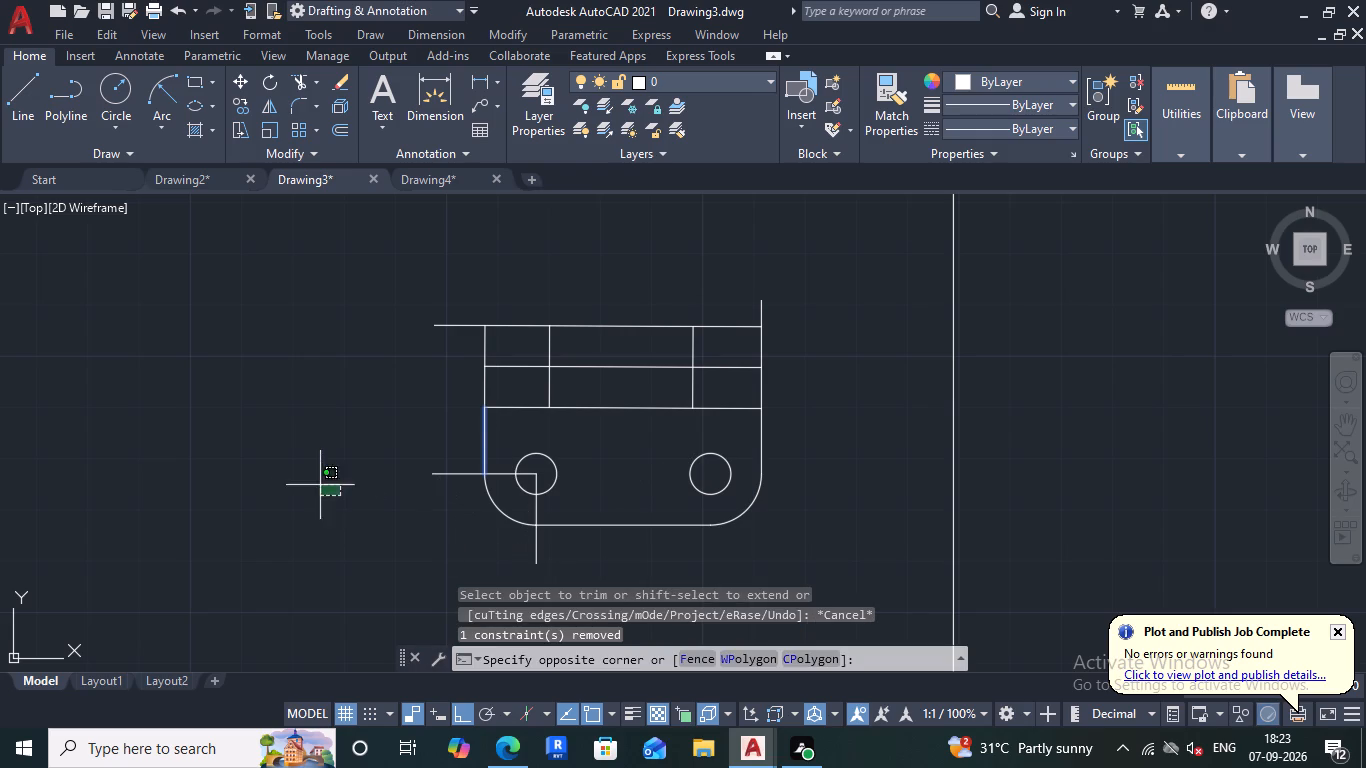
pyautogui.press('Escape')
# Draw a separate vertical line in the empty space to the left of the top view.
pyautogui.click(13, 89)
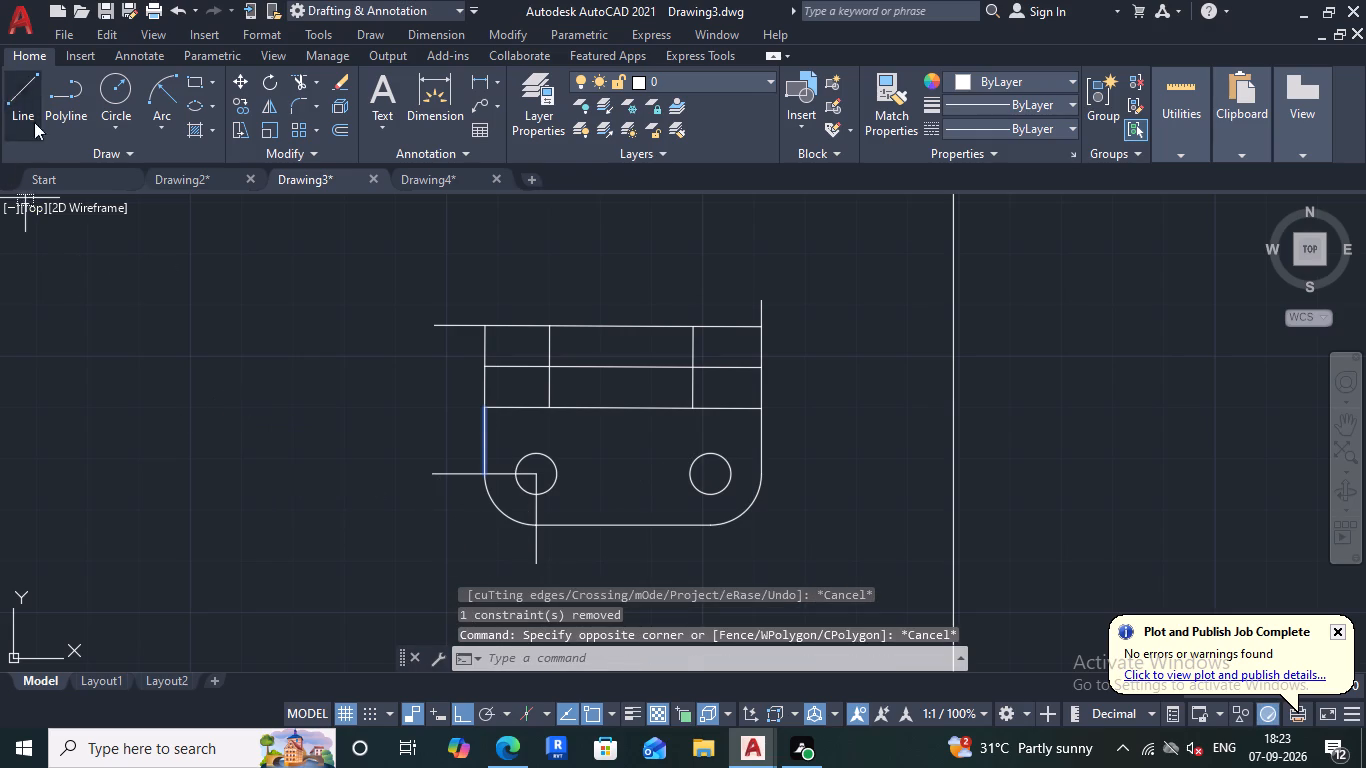
pyautogui.click(162, 366)
pyautogui.click(241, 577)
pyautogui.press('Escape')
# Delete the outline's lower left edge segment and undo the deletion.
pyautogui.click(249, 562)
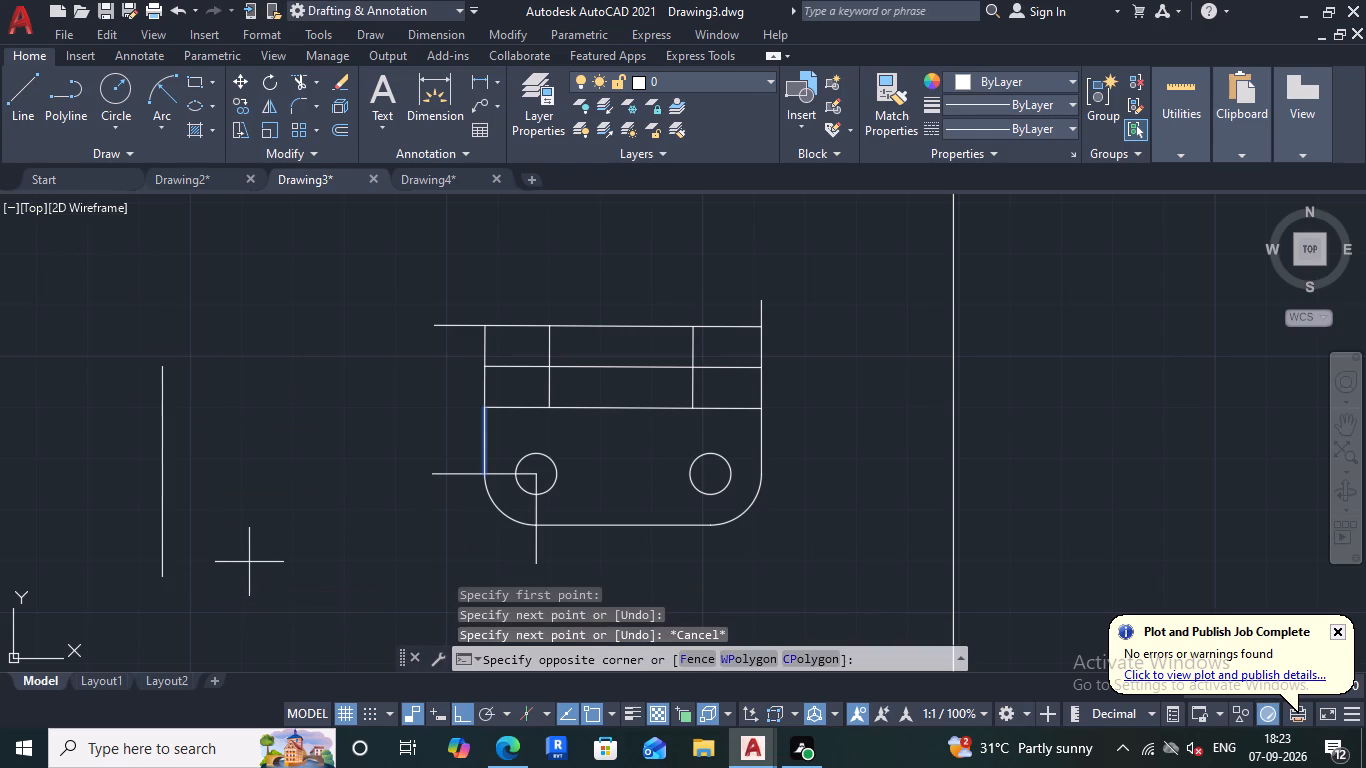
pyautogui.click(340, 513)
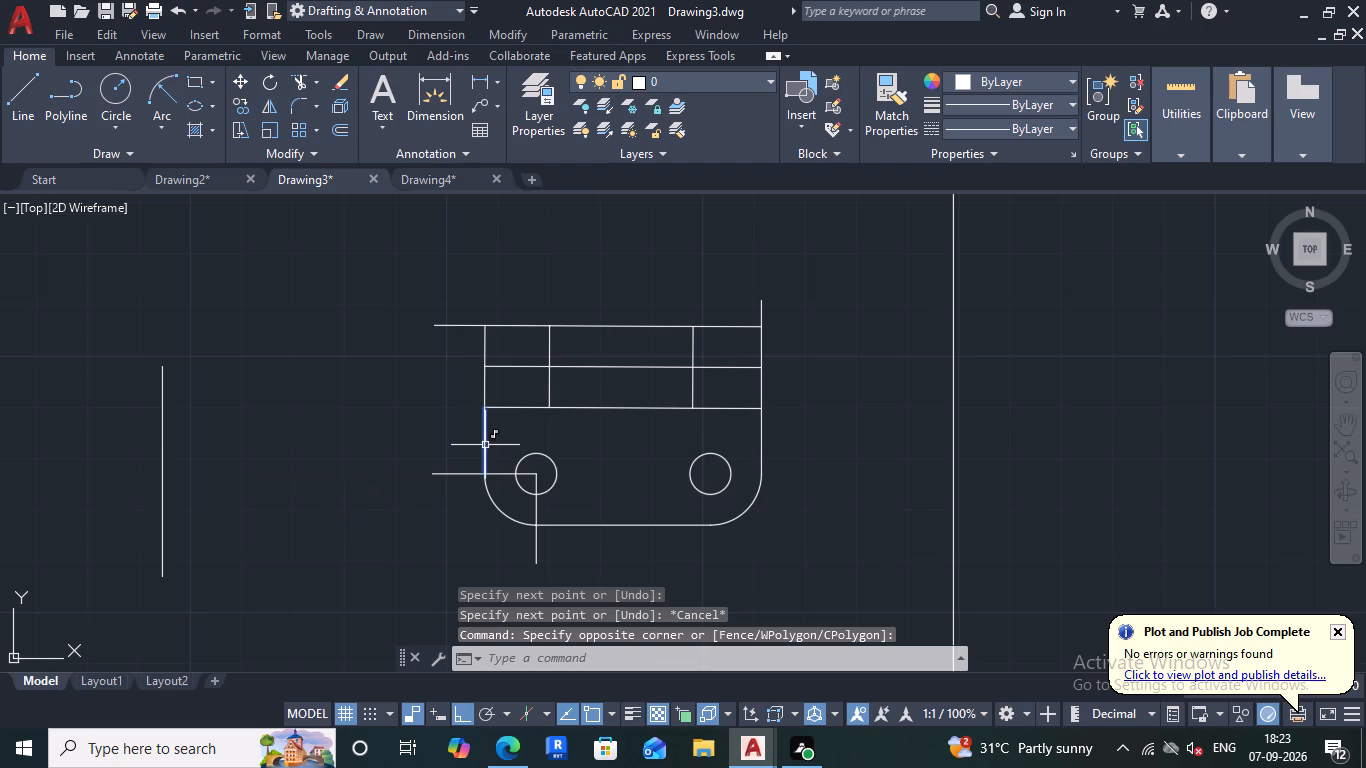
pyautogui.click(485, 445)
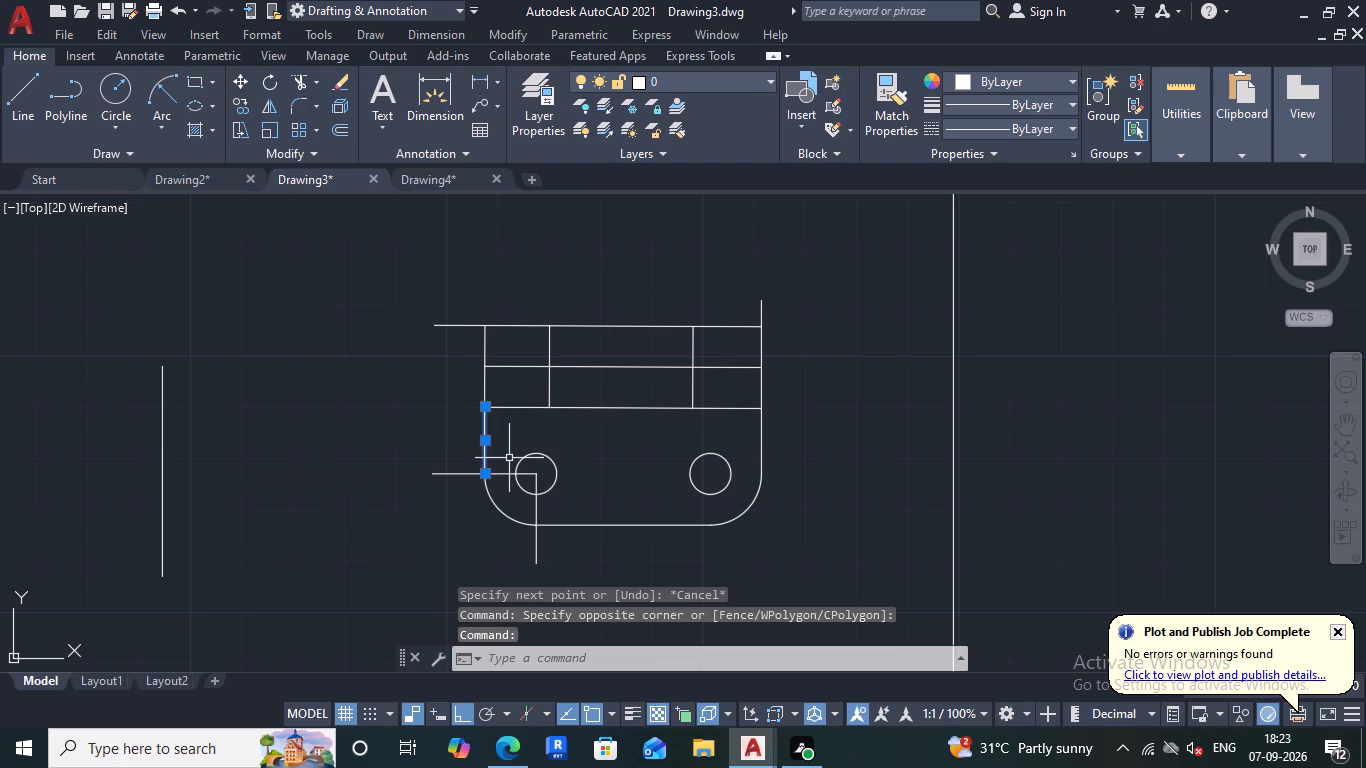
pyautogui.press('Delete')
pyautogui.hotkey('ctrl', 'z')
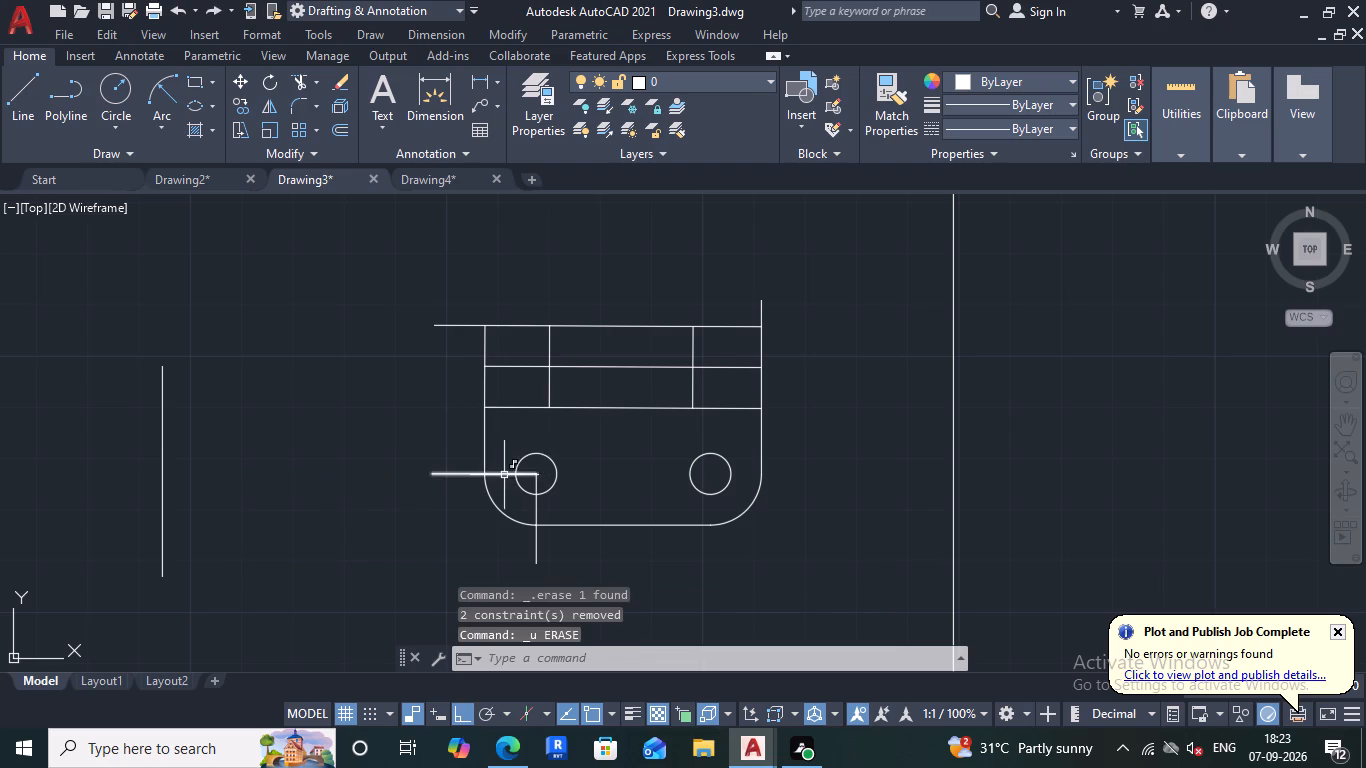
# Delete the horizontal and vertical construction lines running from the left hole's centre.
pyautogui.scroll(2, 450, 467)
pyautogui.click(440, 483)
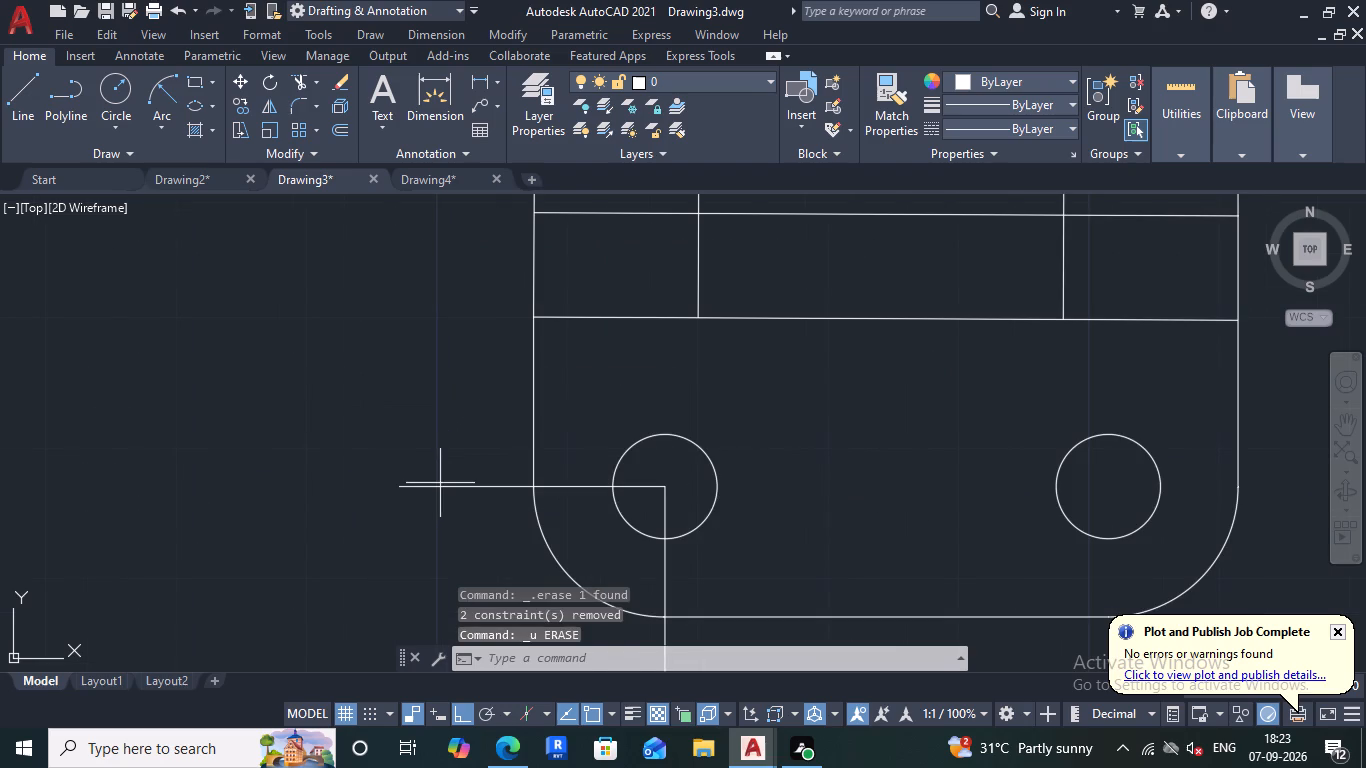
pyautogui.click(441, 485)
pyautogui.click(448, 469)
pyautogui.click(408, 525)
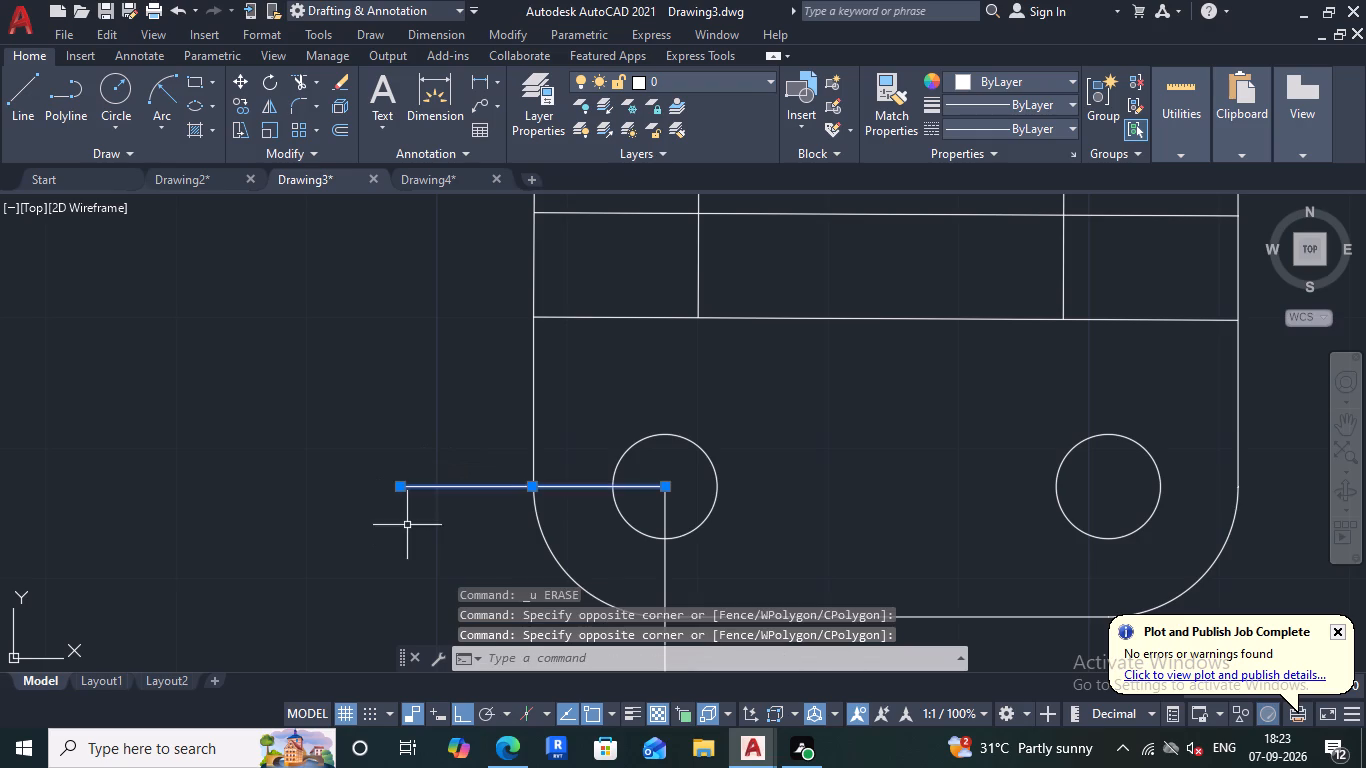
pyautogui.scroll(2, 609, 544)
pyautogui.scroll(-6, 608, 469)
pyautogui.scroll(3, 625, 496)
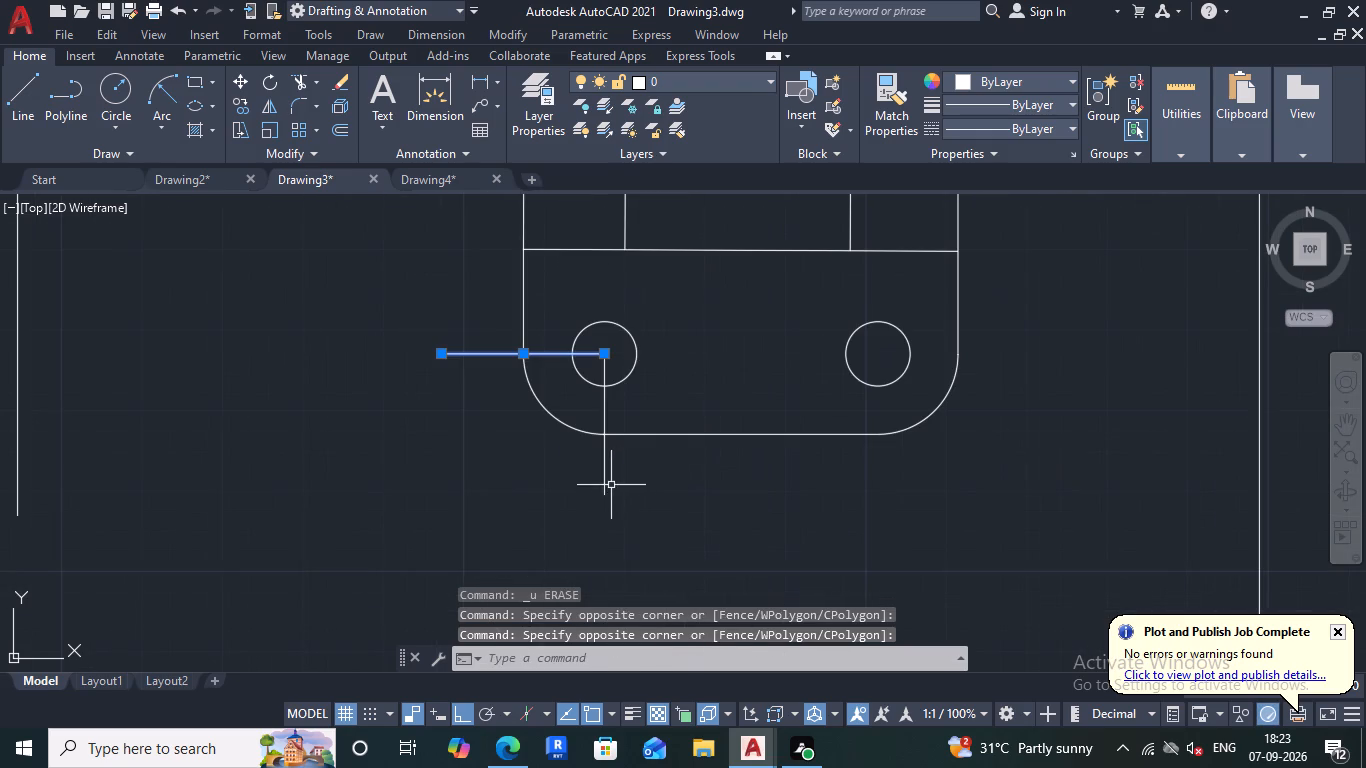
pyautogui.click(611, 485)
pyautogui.click(539, 505)
pyautogui.press('Delete')
# Draw a vertical line from the midpoint of the horizontal line above the holes to below the outline's bottom edge.
pyautogui.scroll(-2, 602, 482)
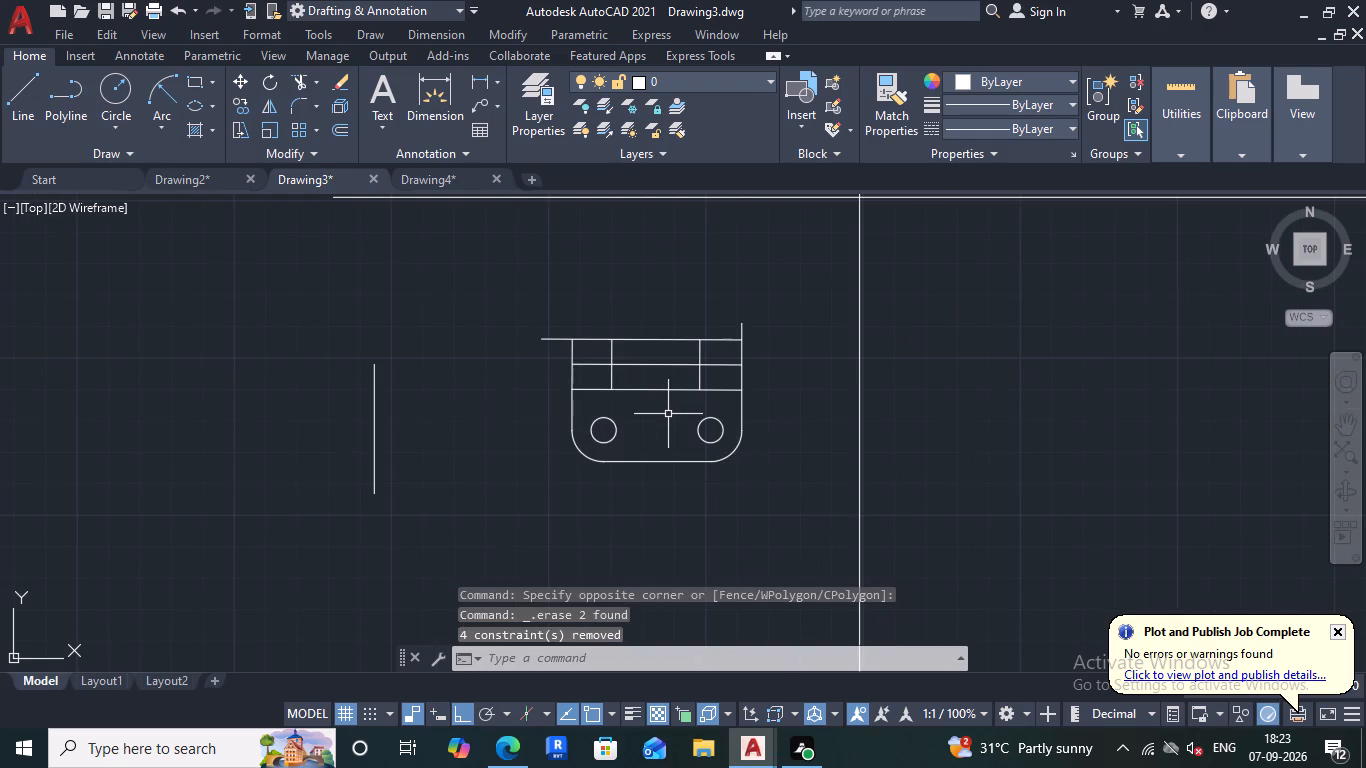
pyautogui.scroll(1, 668, 414)
pyautogui.click(15, 102)
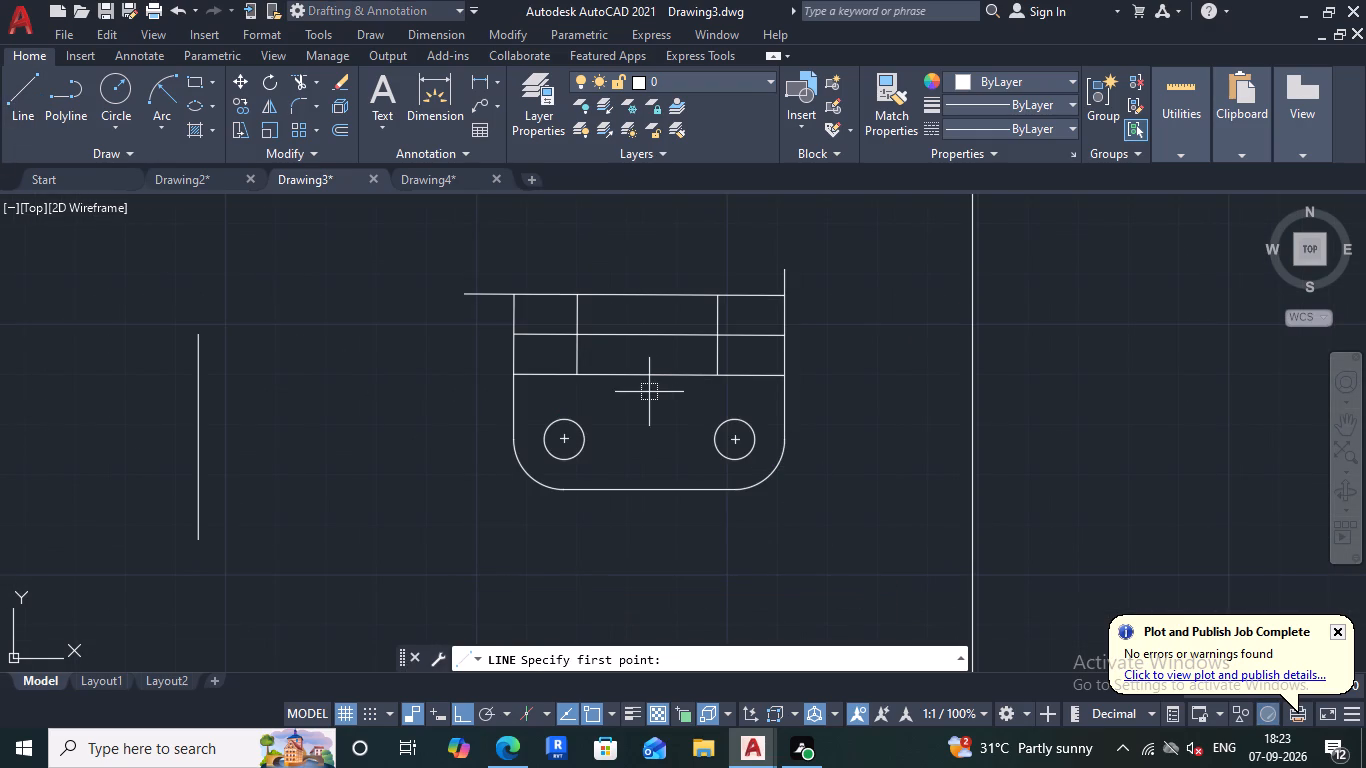
pyautogui.click(645, 372)
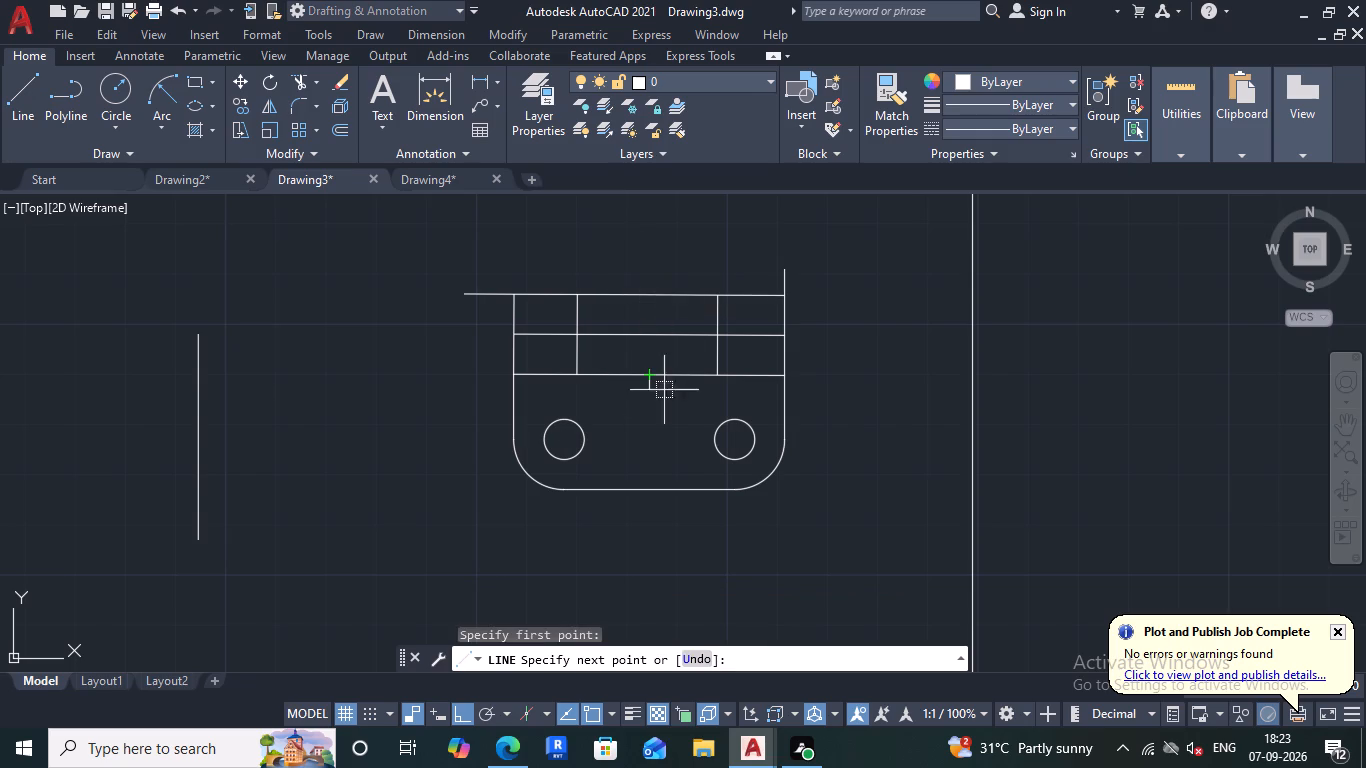
pyautogui.click(673, 528)
pyautogui.press('Escape')
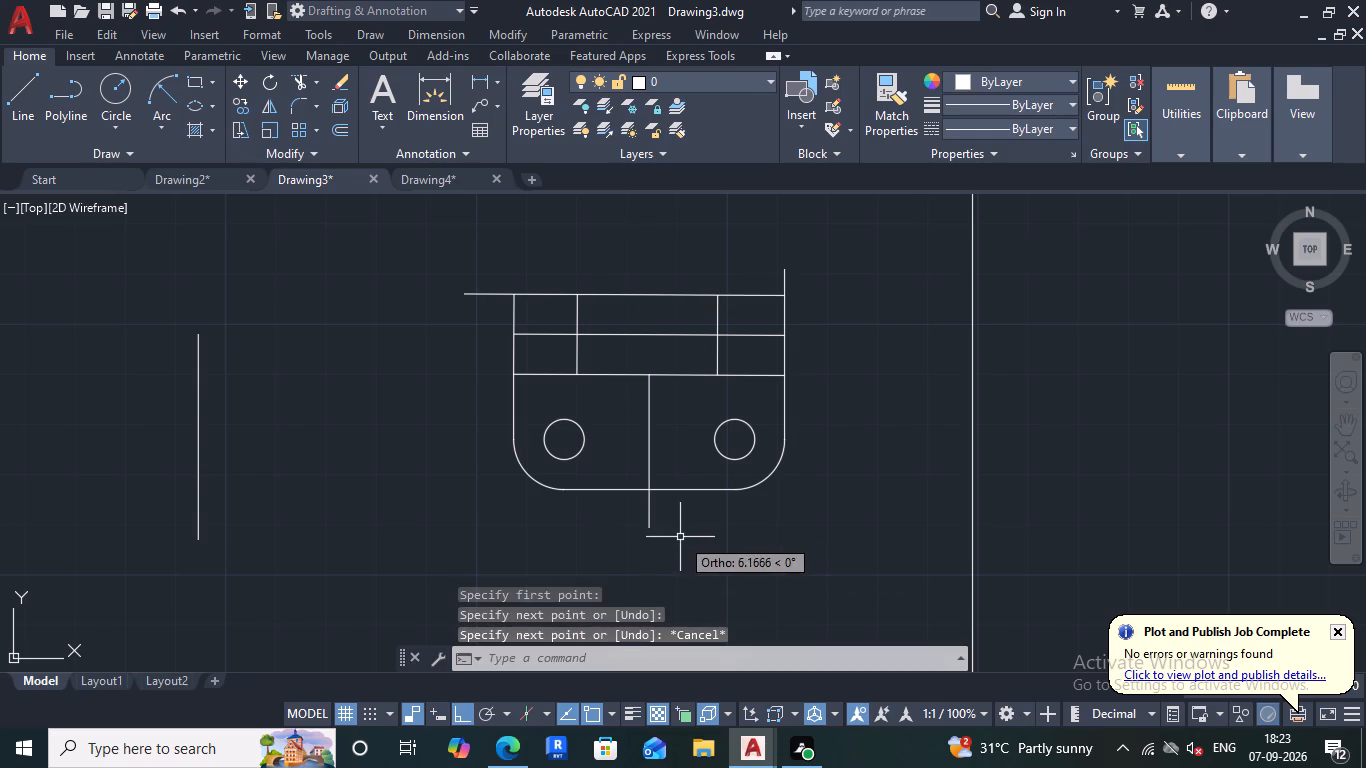
# Extend the vertical middle line upward to the top edge of the top view.
pyautogui.click(301, 70)
pyautogui.click(301, 75)
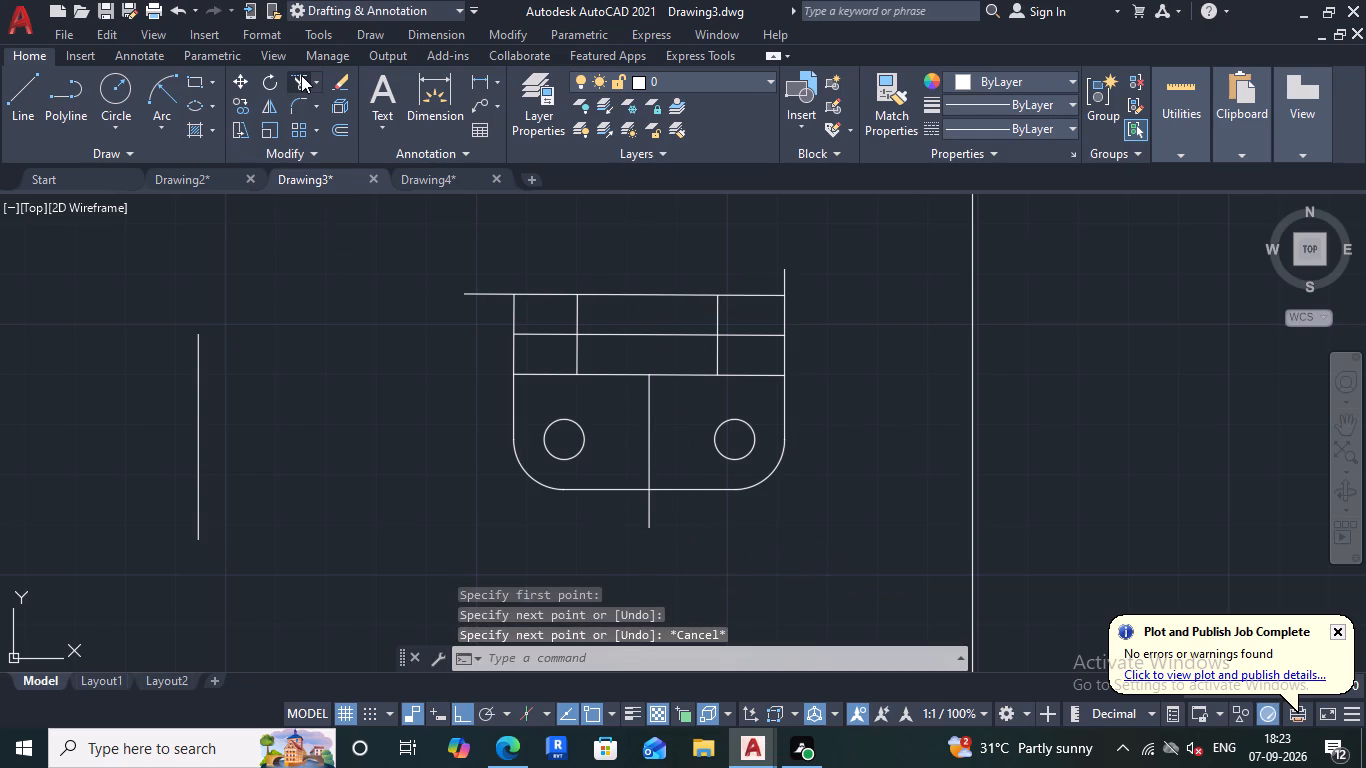
pyautogui.keyDown('shift'); pyautogui.click(651, 416); pyautogui.keyUp('shift')
pyautogui.keyDown('shift'); pyautogui.click(648, 356); pyautogui.keyUp('shift')
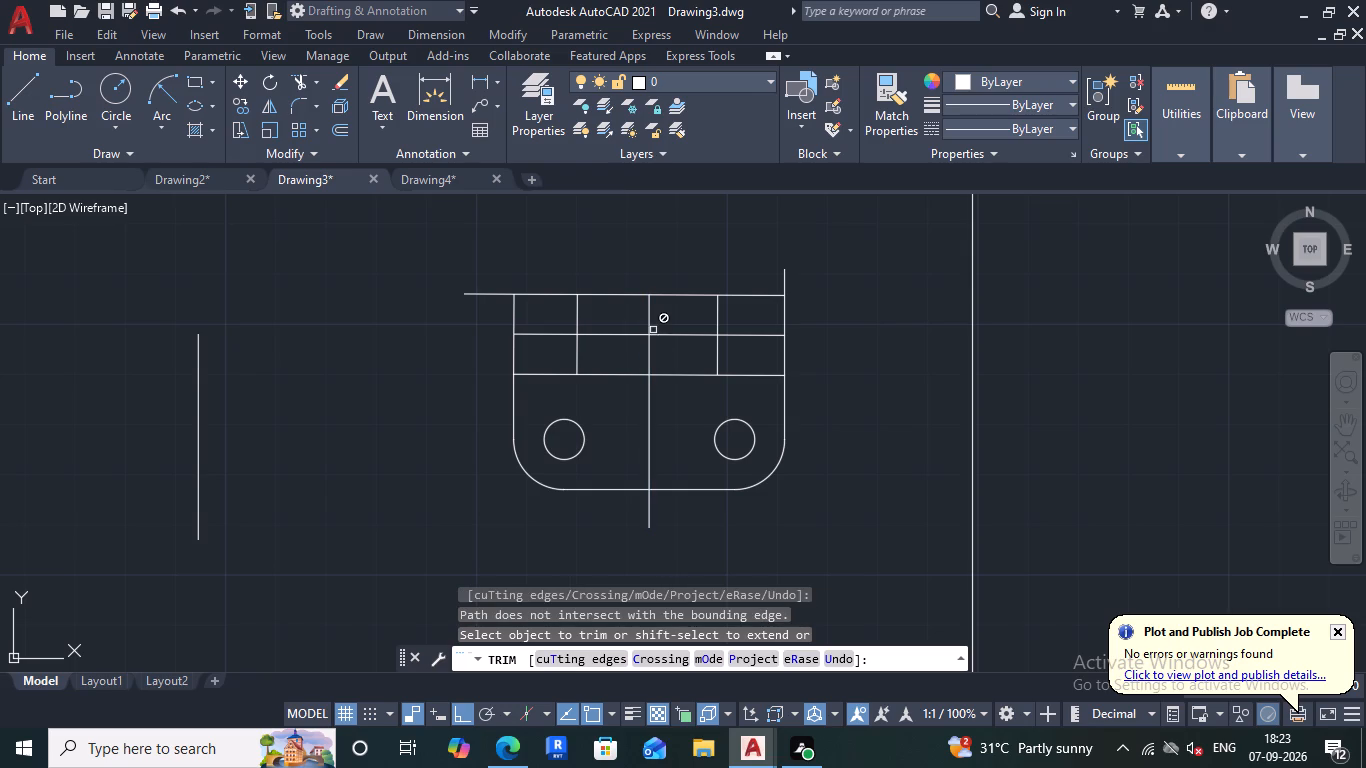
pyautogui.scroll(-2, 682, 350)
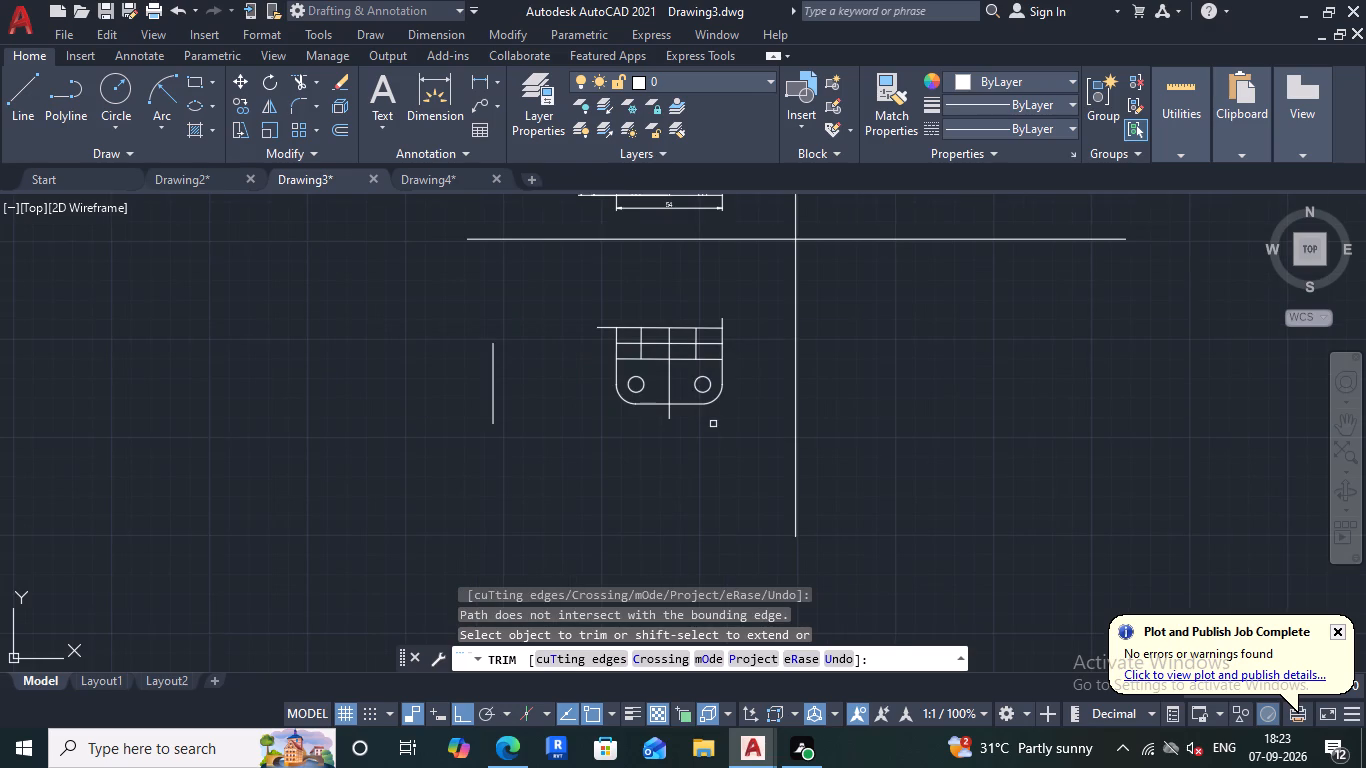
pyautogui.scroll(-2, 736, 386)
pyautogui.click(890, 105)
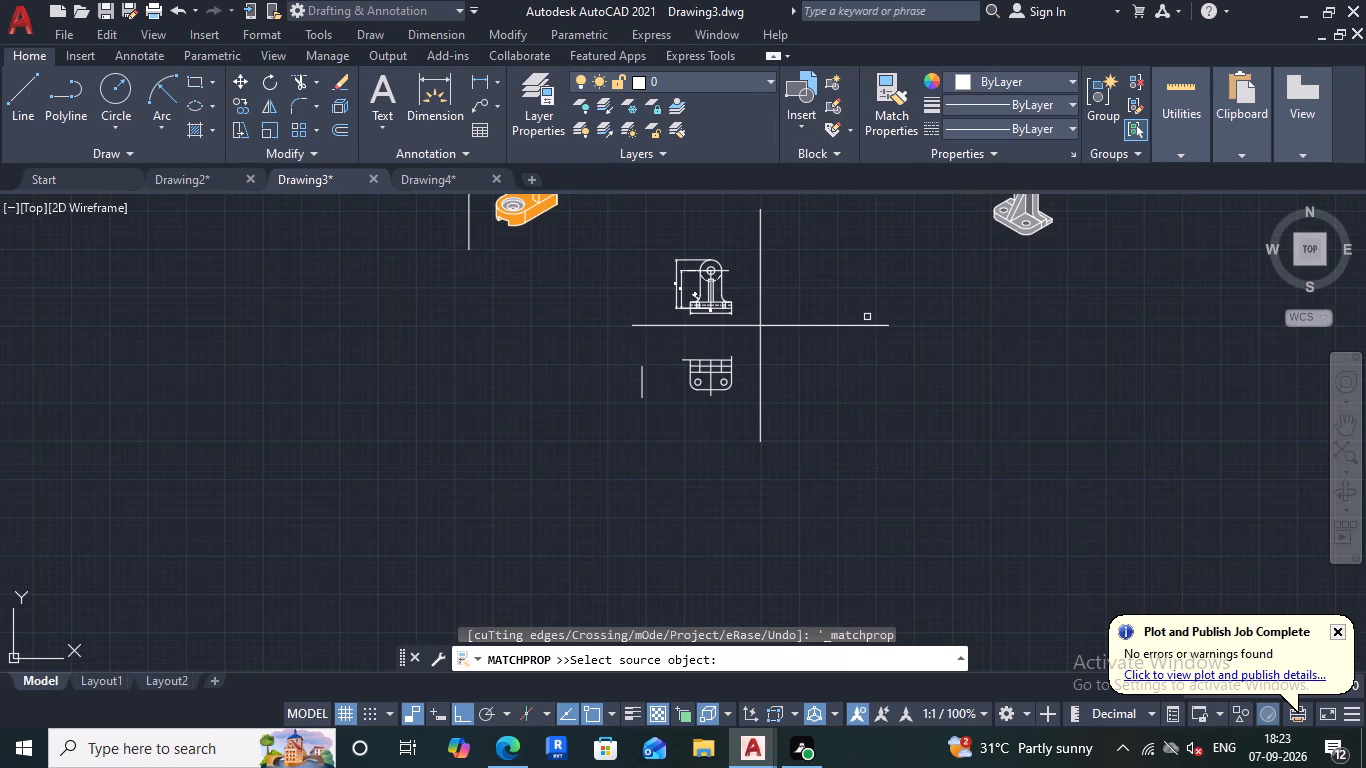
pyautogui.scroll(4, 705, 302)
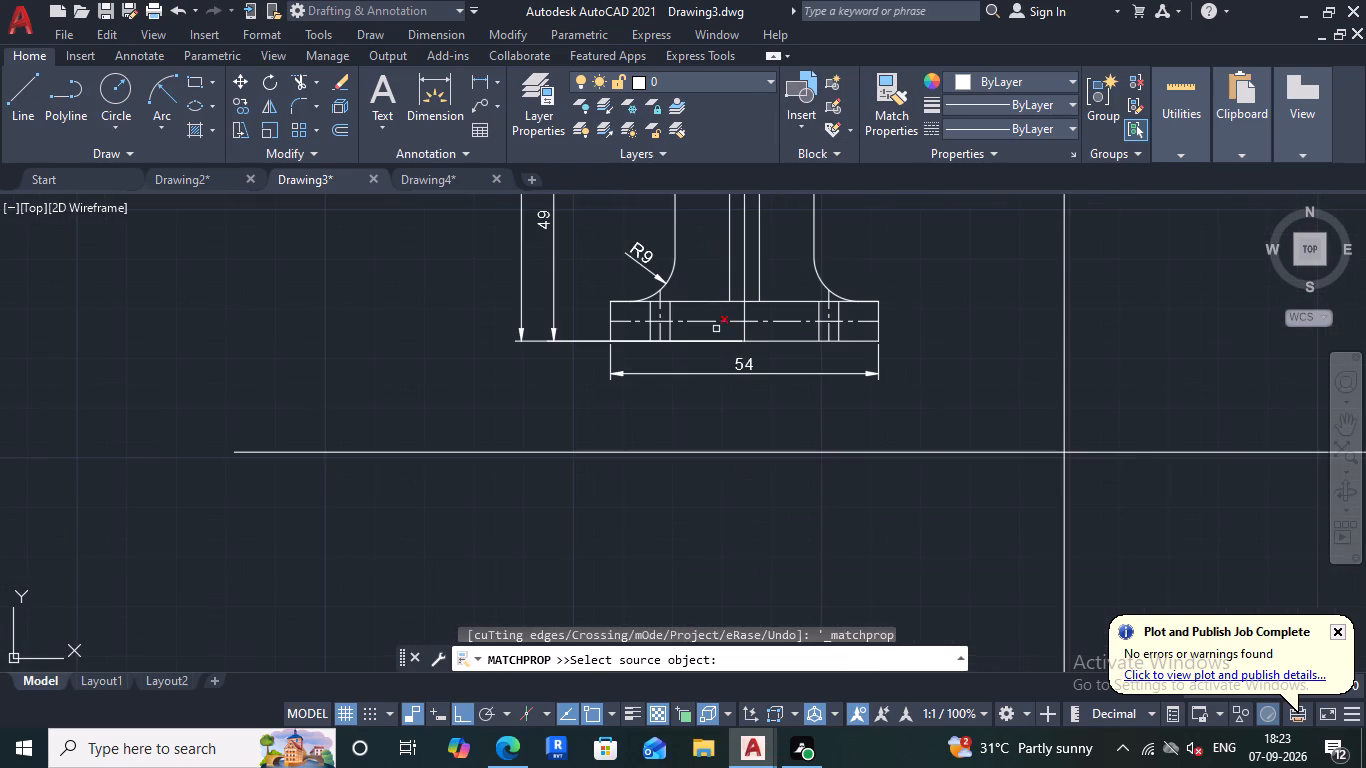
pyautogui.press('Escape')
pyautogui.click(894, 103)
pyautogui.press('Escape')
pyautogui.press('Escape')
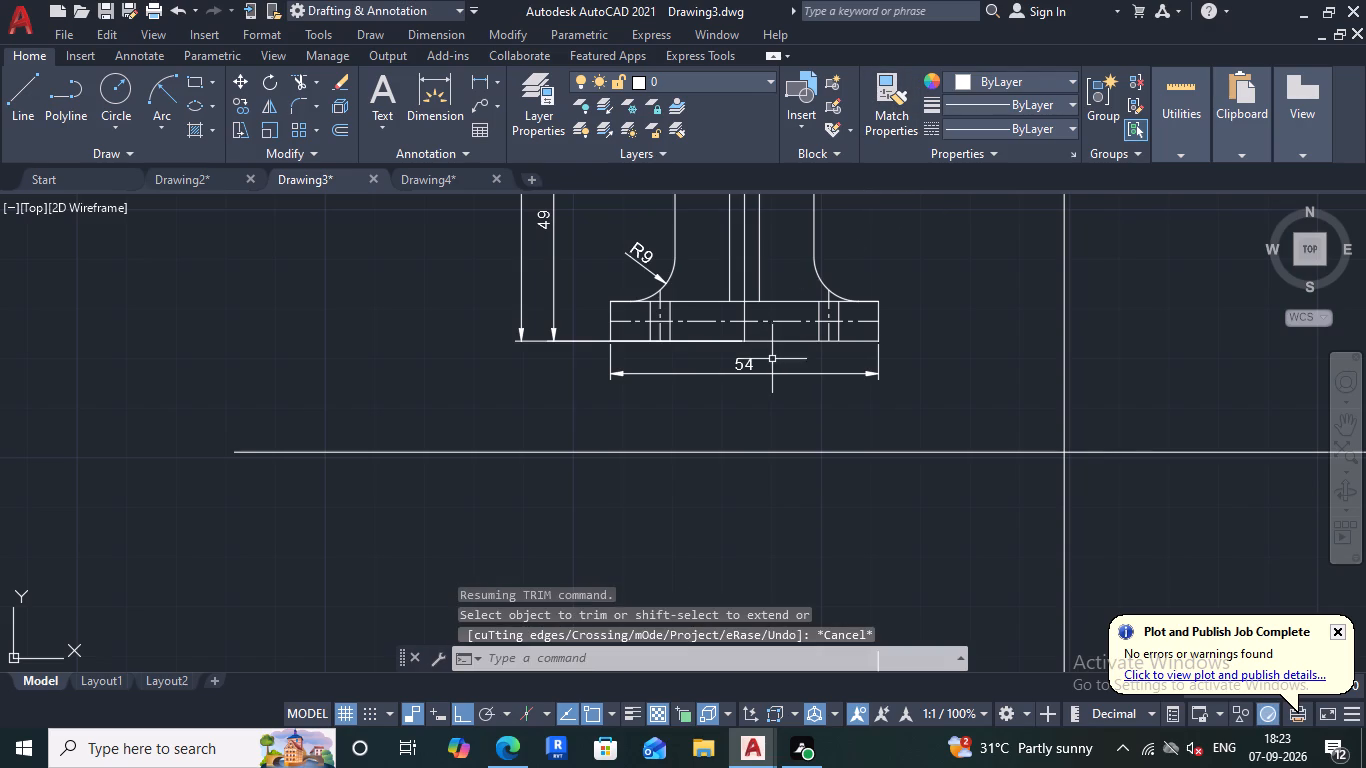
# Match the front view base's dash-dot centre line properties onto the top view's vertical middle line and the horizontal line it crosses.
pyautogui.click(884, 113)
pyautogui.click(768, 321)
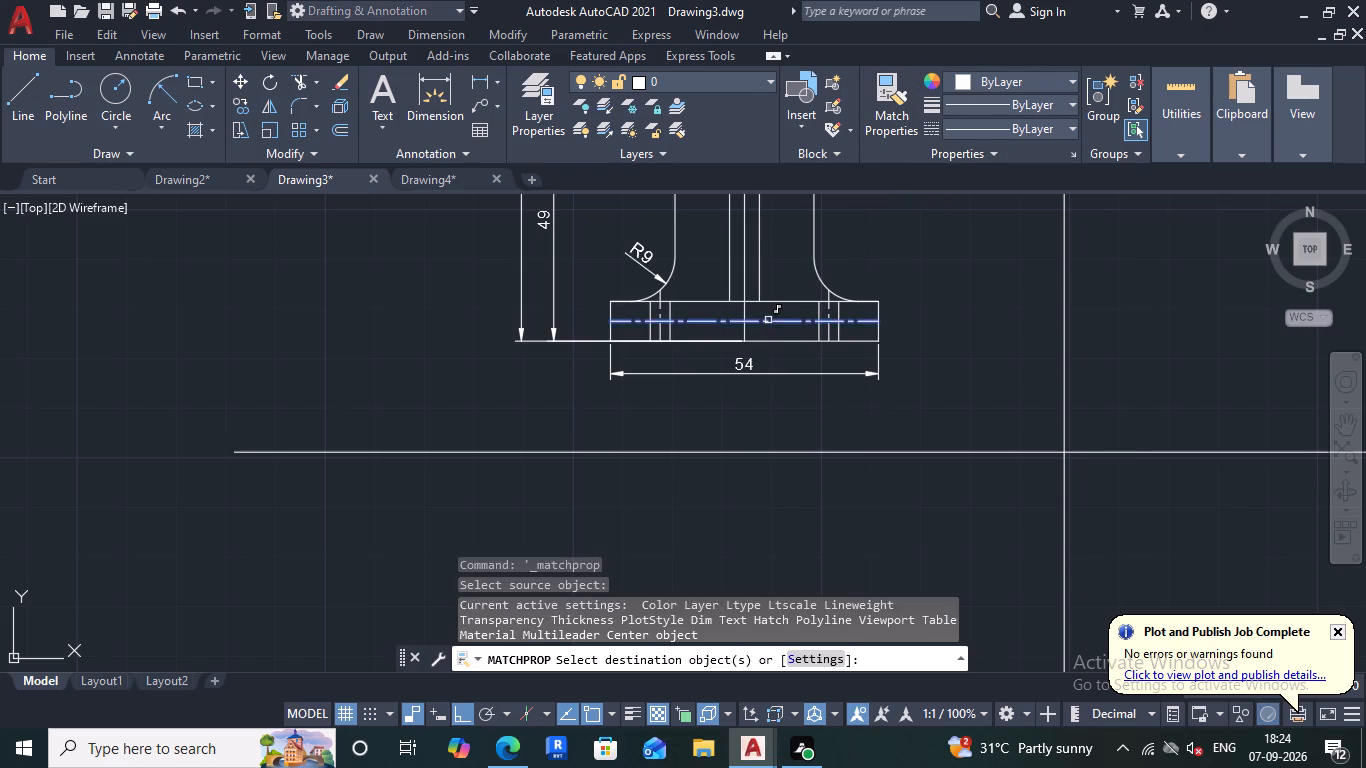
pyautogui.scroll(-4, 743, 288)
pyautogui.scroll(2, 754, 426)
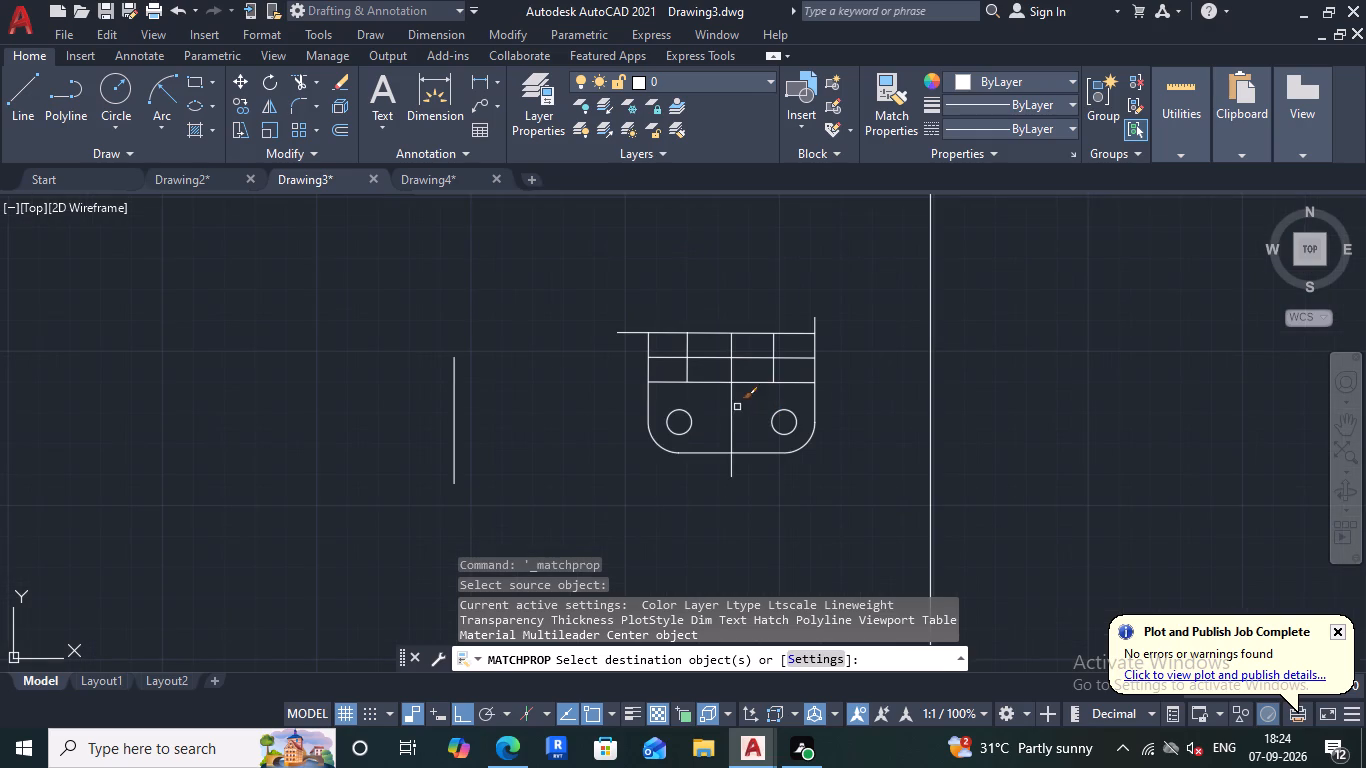
pyautogui.click(732, 419)
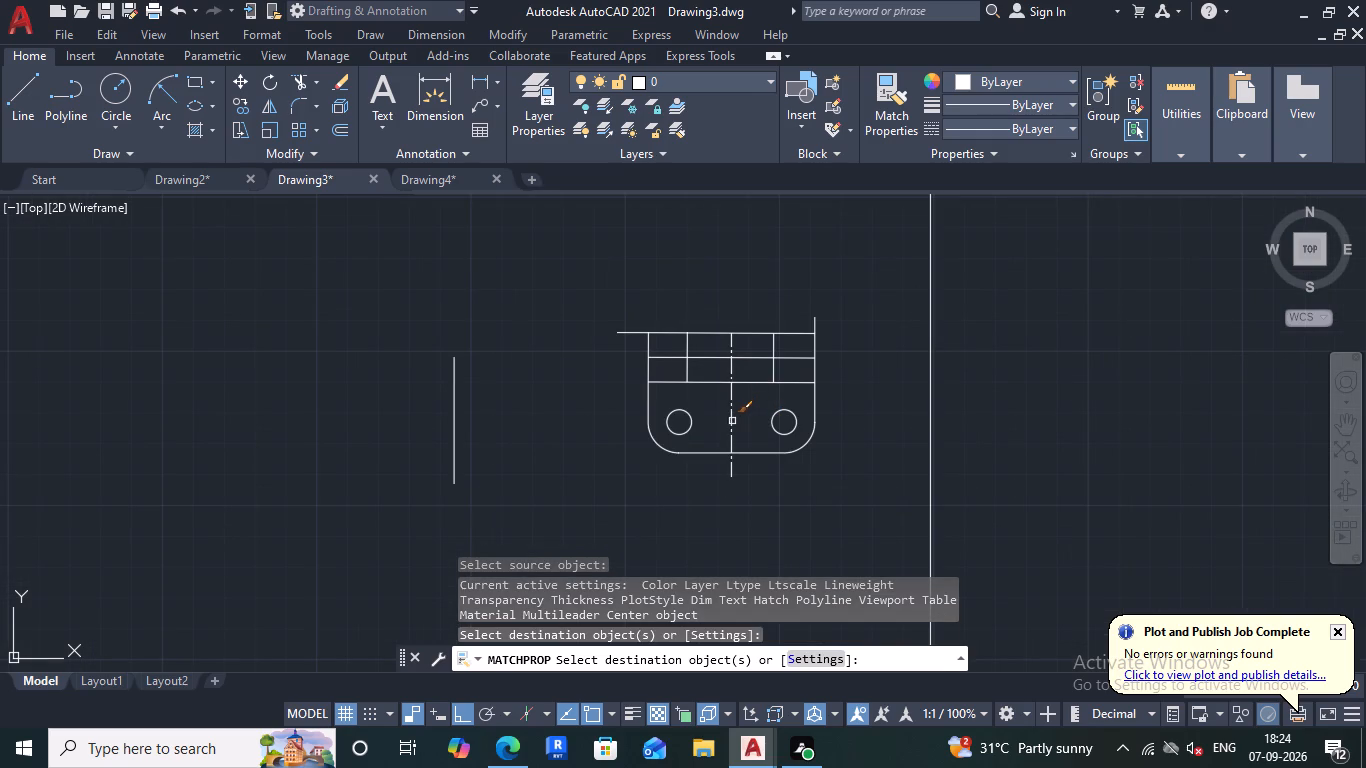
pyautogui.scroll(1, 741, 360)
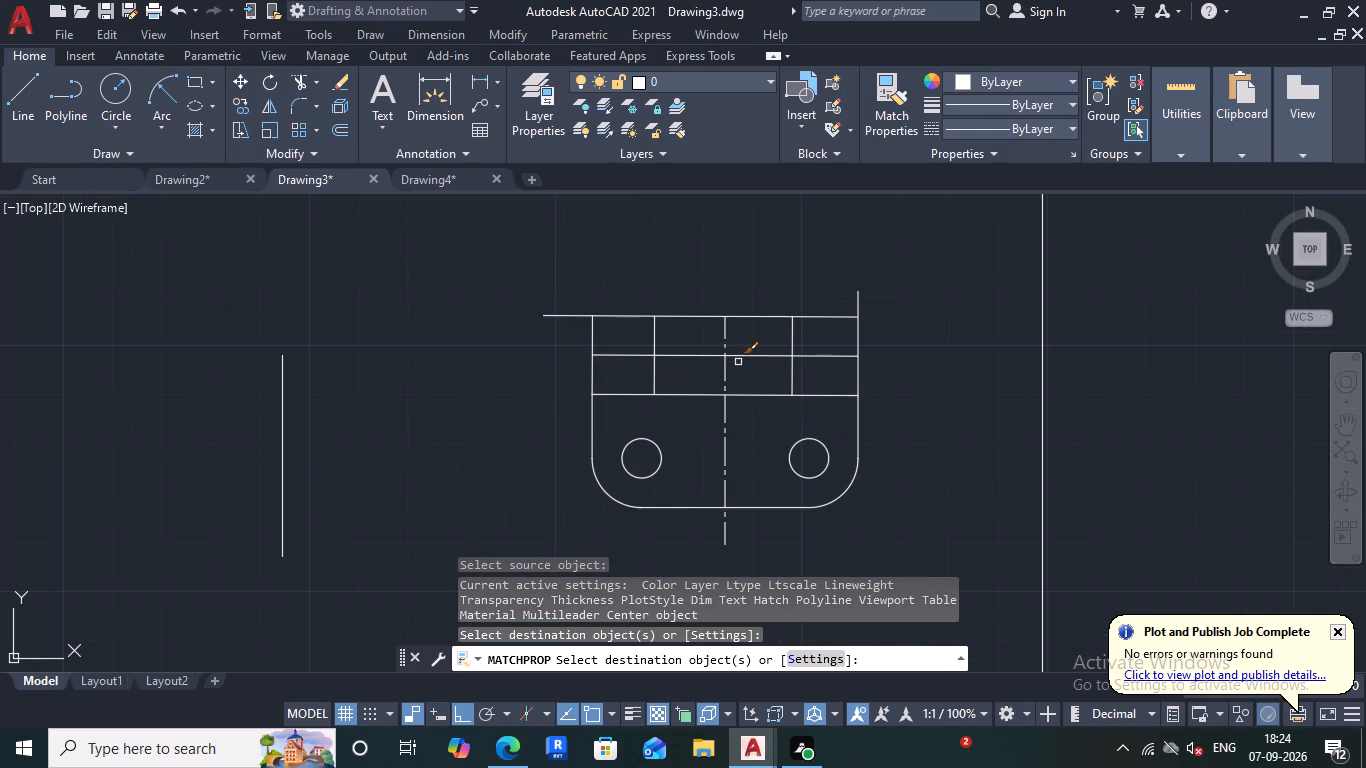
pyautogui.click(741, 355)
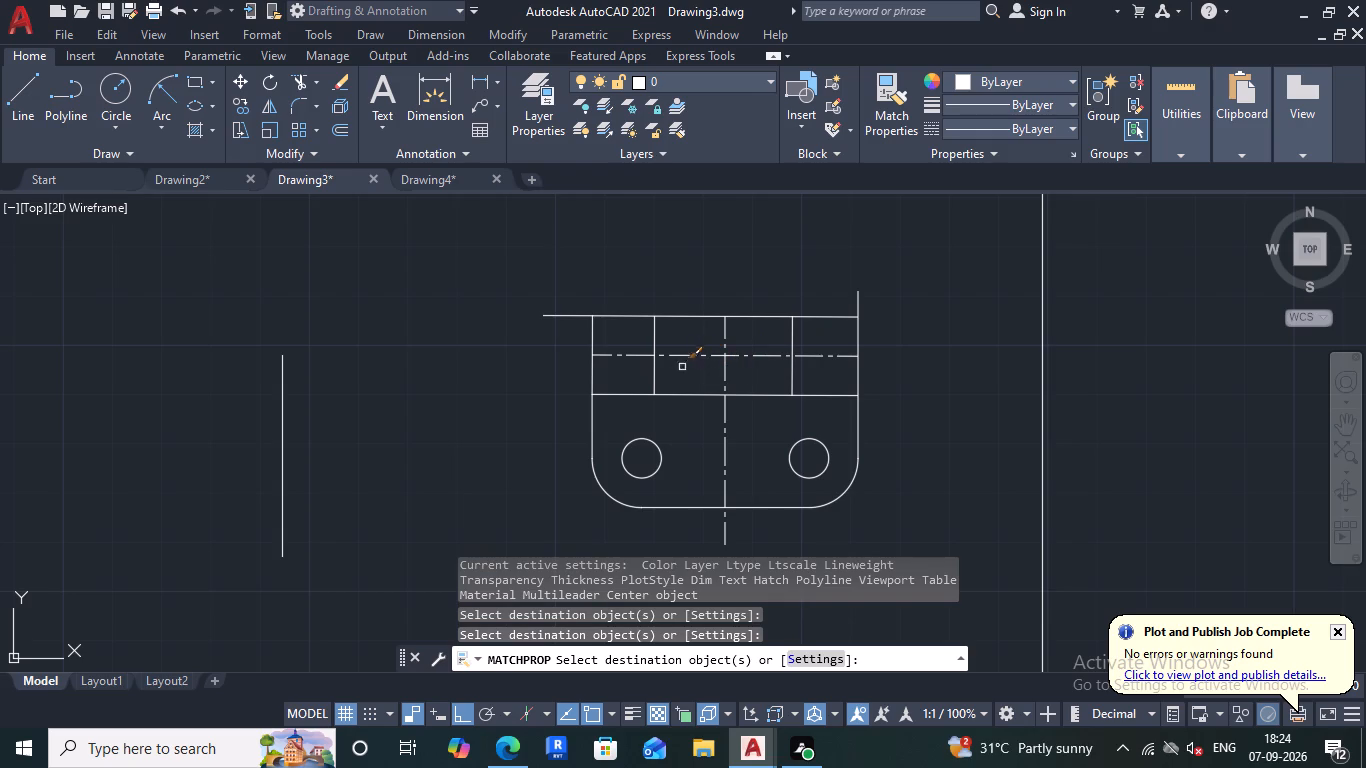
# Draw a vertical line over the dash-dot middle line from the top edge to the horizontal line above the holes.
pyautogui.press('Escape')
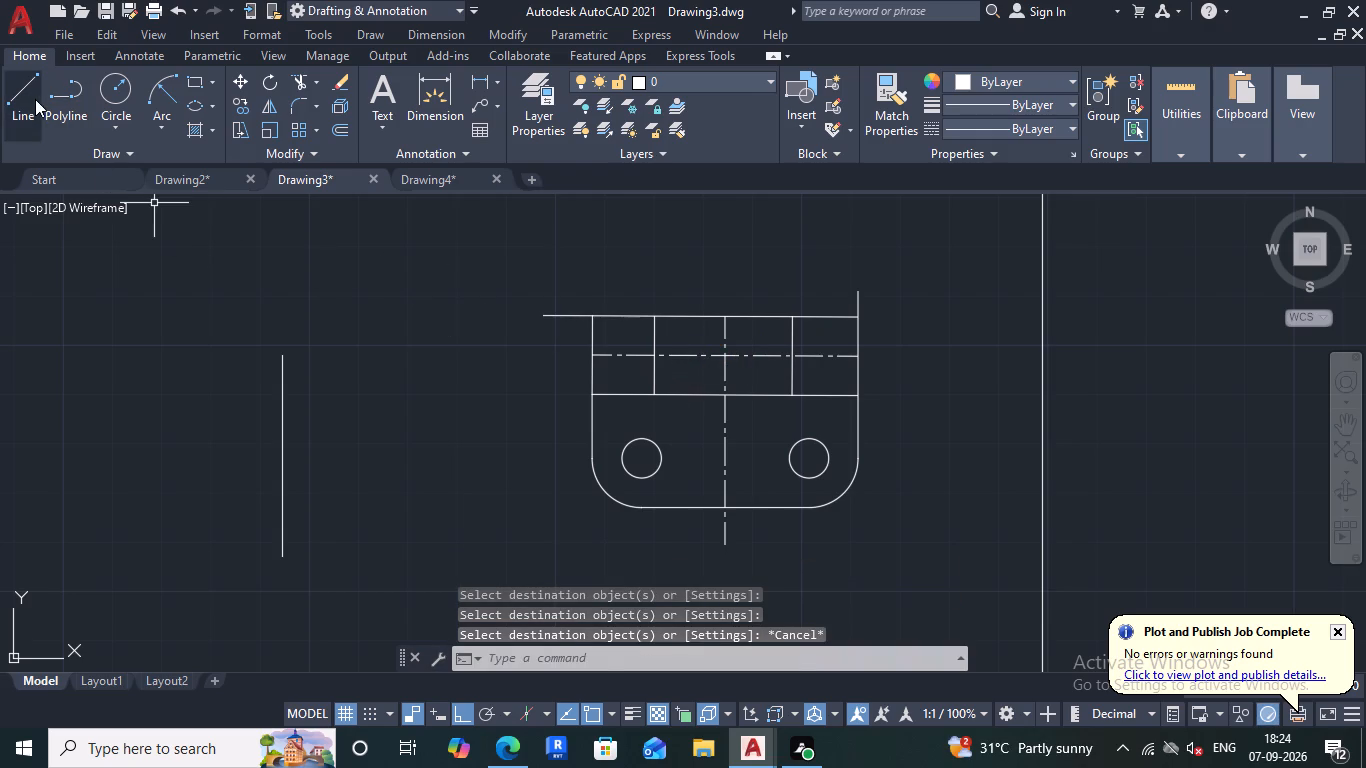
pyautogui.click(26, 94)
pyautogui.click(726, 318)
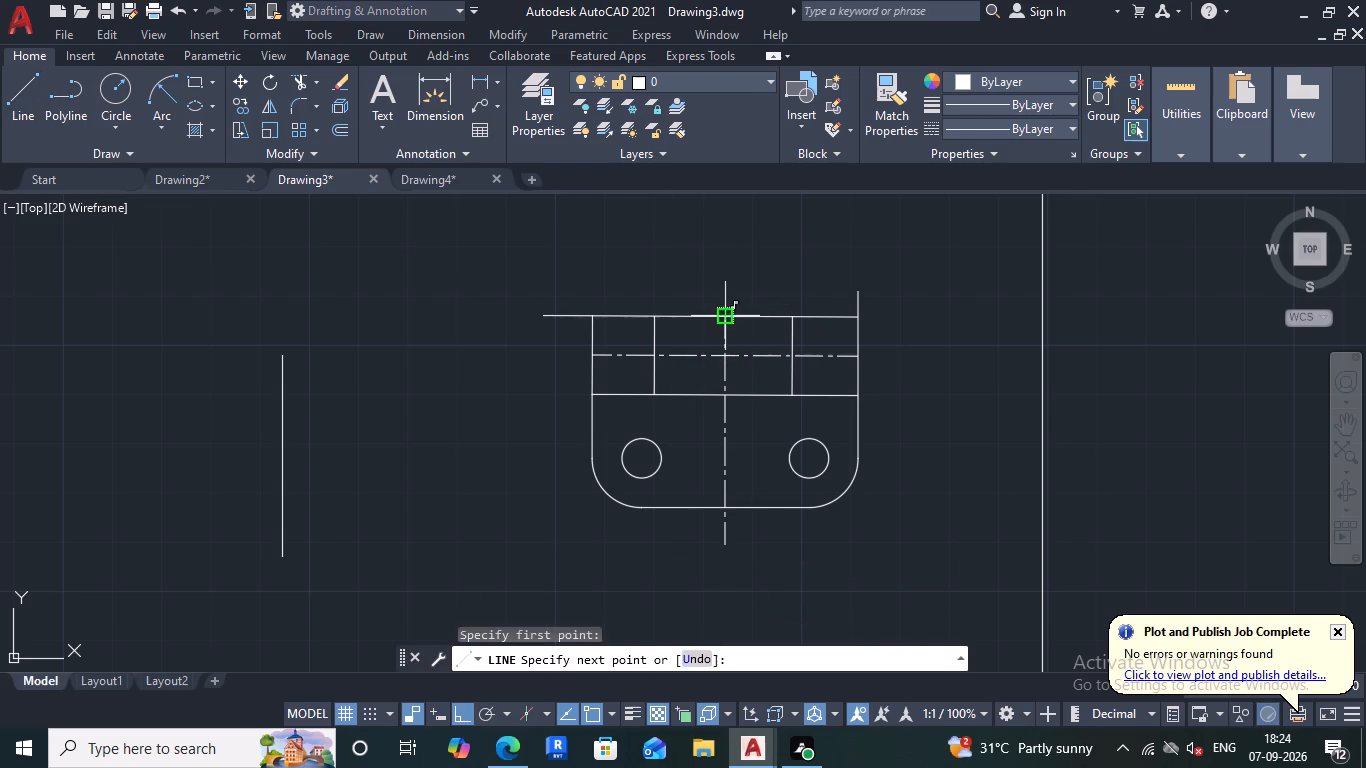
pyautogui.click(725, 389)
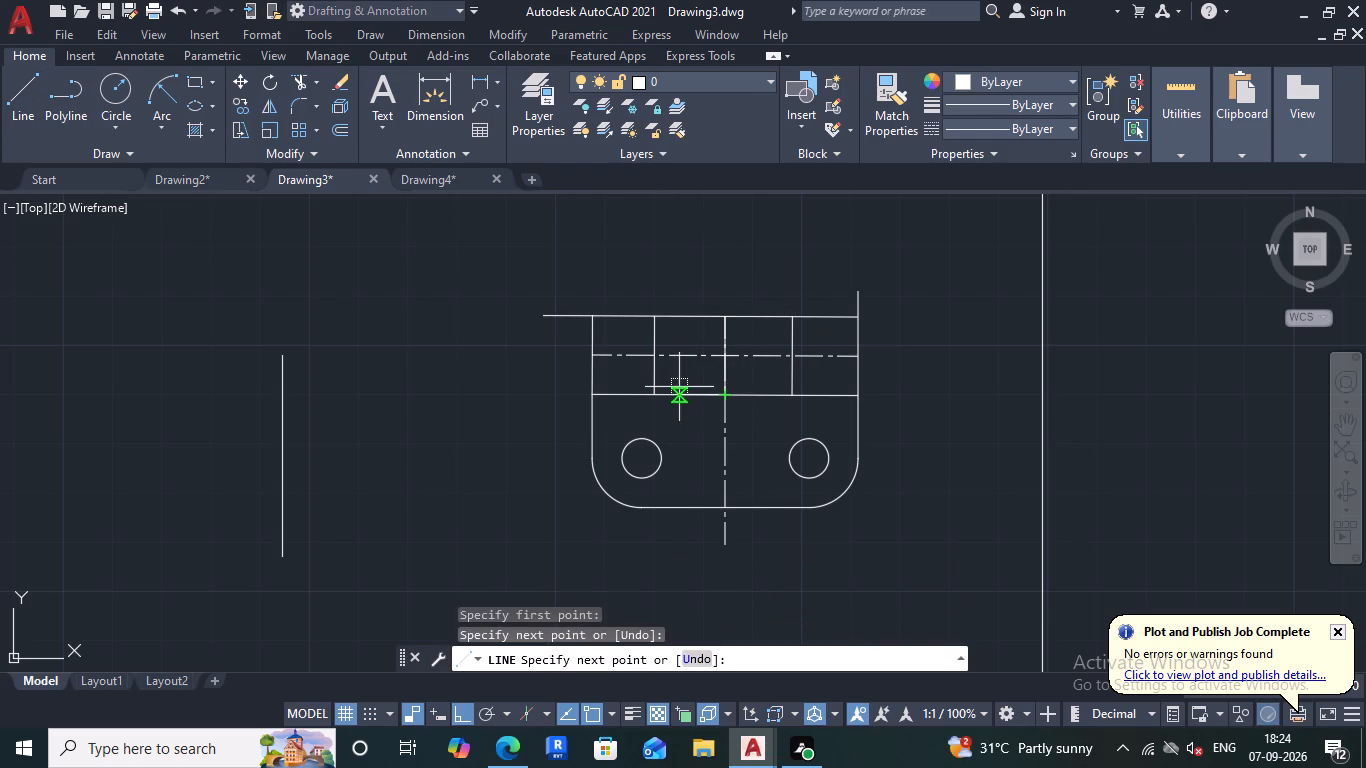
pyautogui.press('Escape')
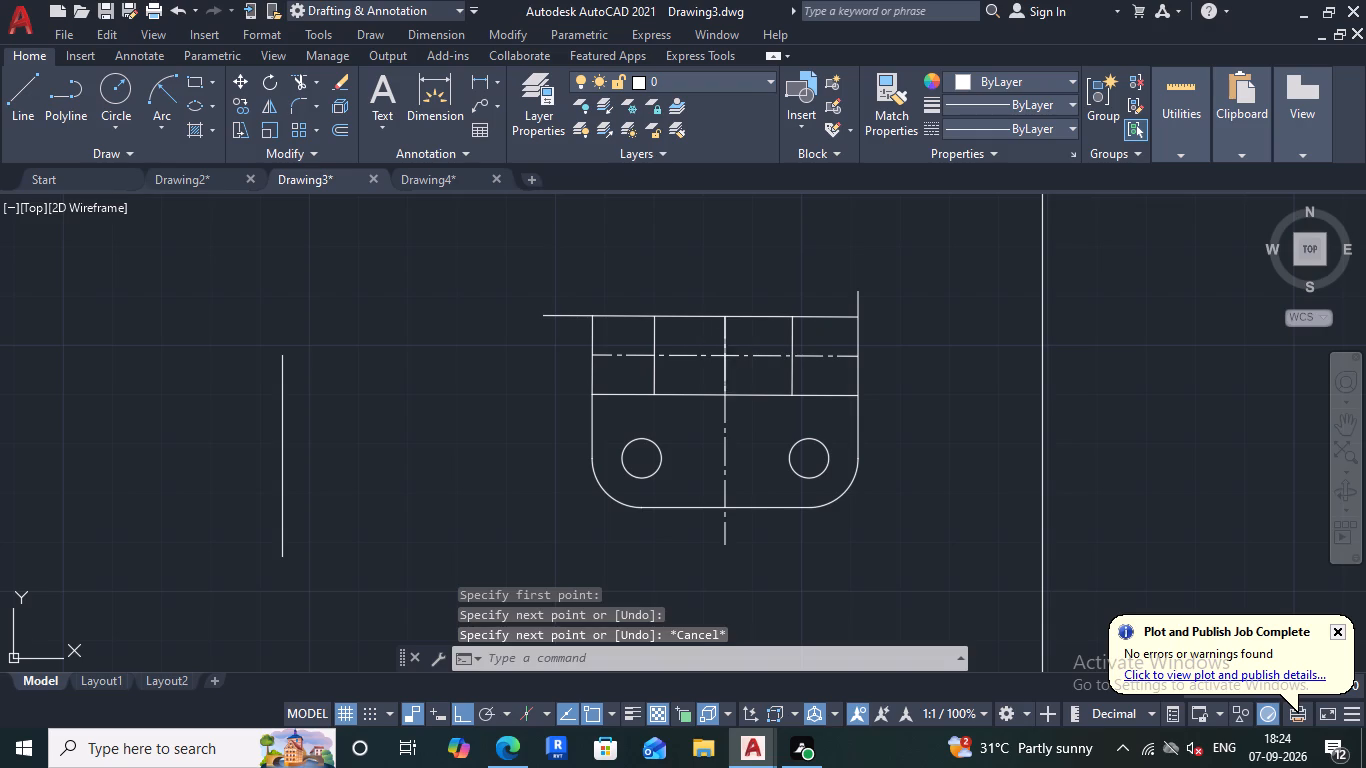
# Copy the new vertical line 5 units to each side of the middle line.
pyautogui.click(725, 341)
pyautogui.click(246, 108)
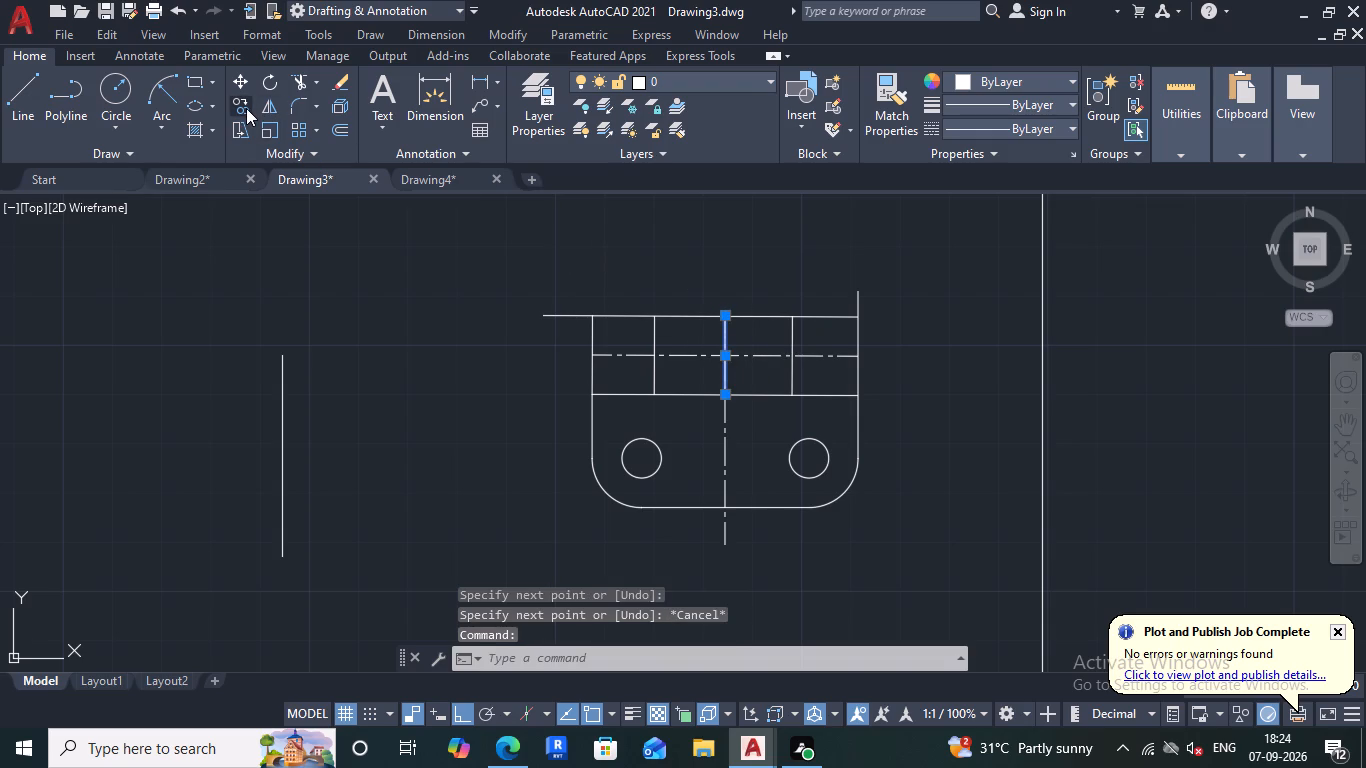
pyautogui.click(731, 394)
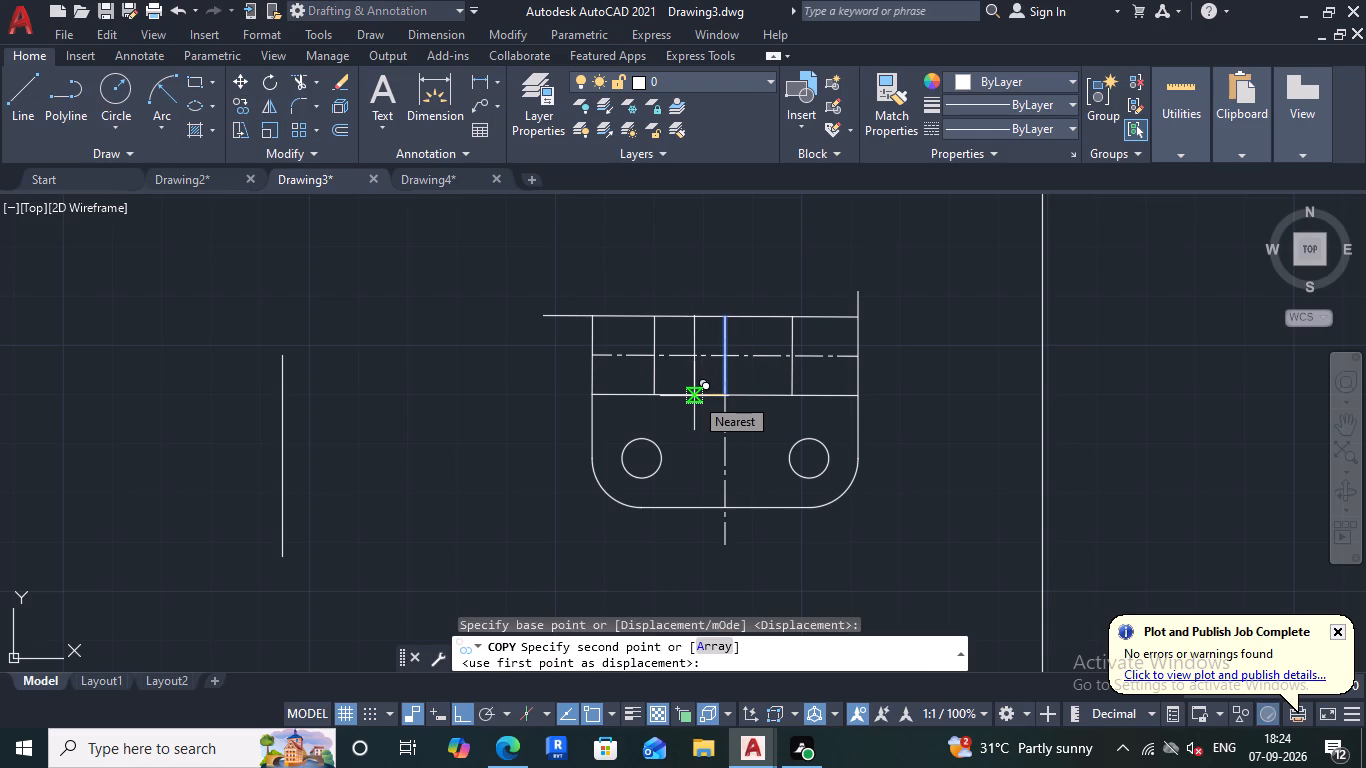
pyautogui.press('5')
pyautogui.press('Return')
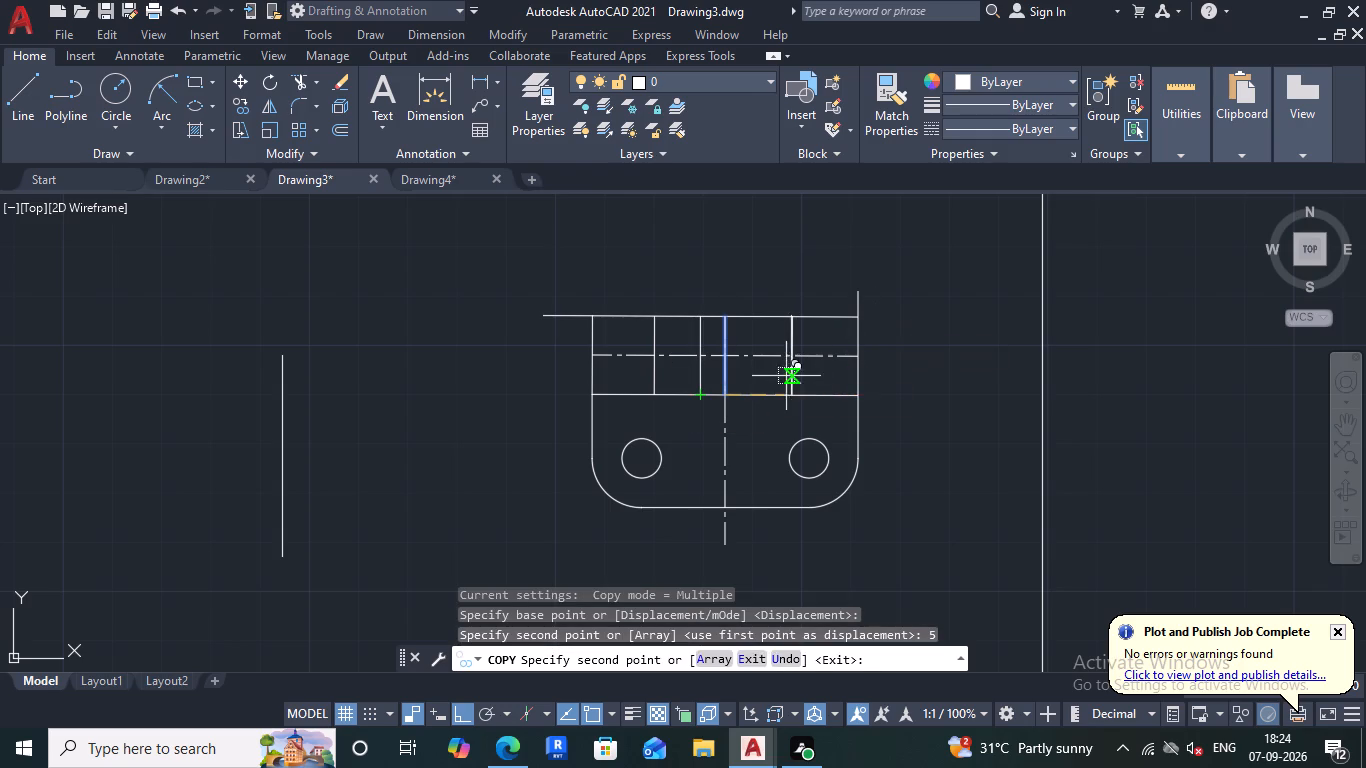
pyautogui.press('5')
pyautogui.press('Return')
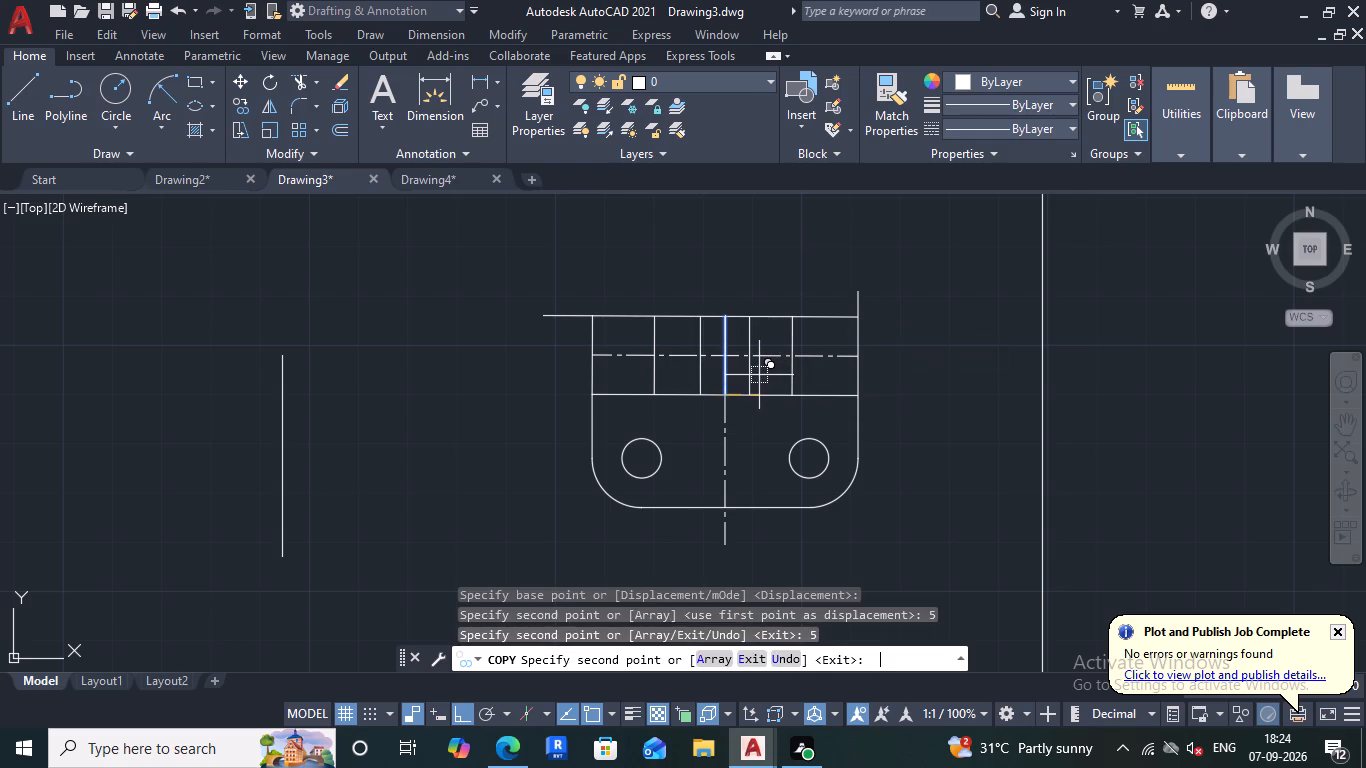
pyautogui.press('Escape')
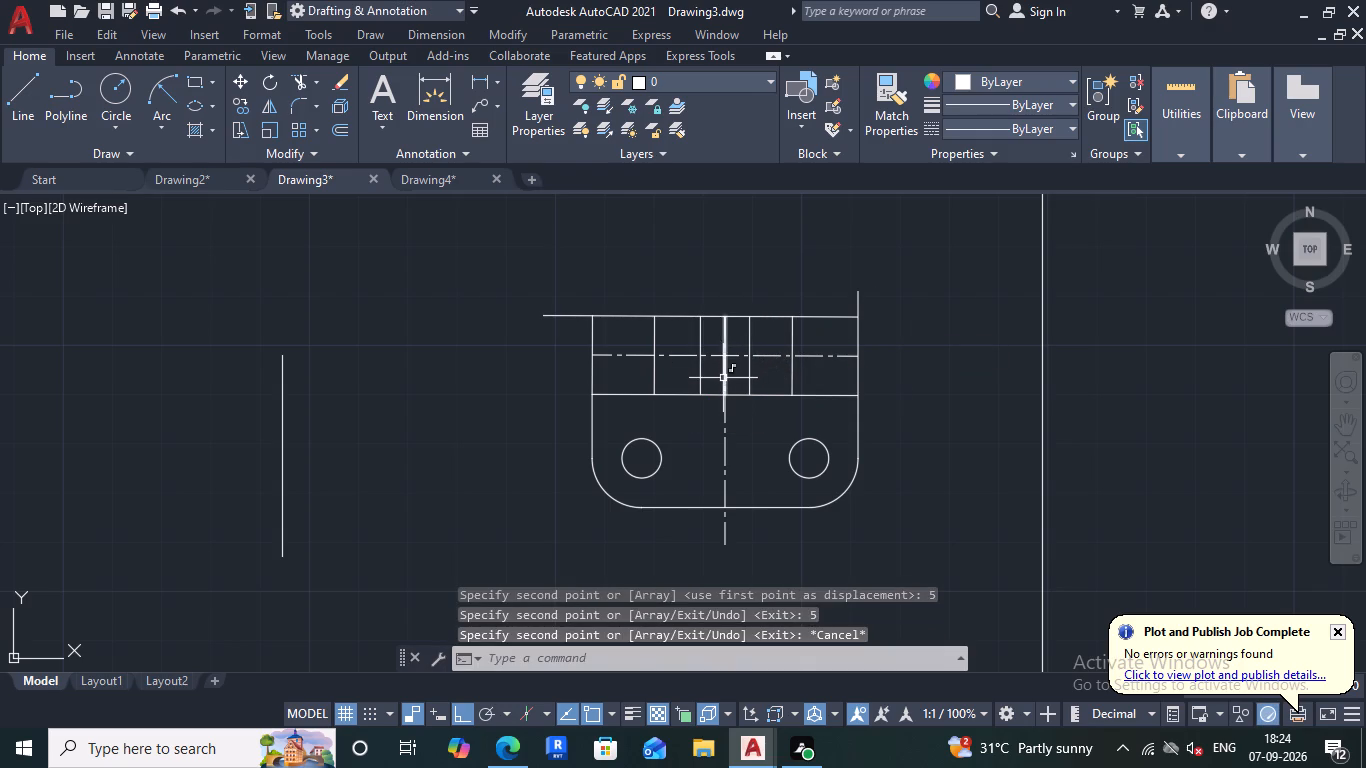
# Delete the original solid vertical line lying on the dash-dot middle line.
pyautogui.click(723, 378)
pyautogui.press('Delete')
# Trim the overhanging ends at the top view's upper corners and remove the stray vertical line to its left.
pyautogui.scroll(-2, 742, 379)
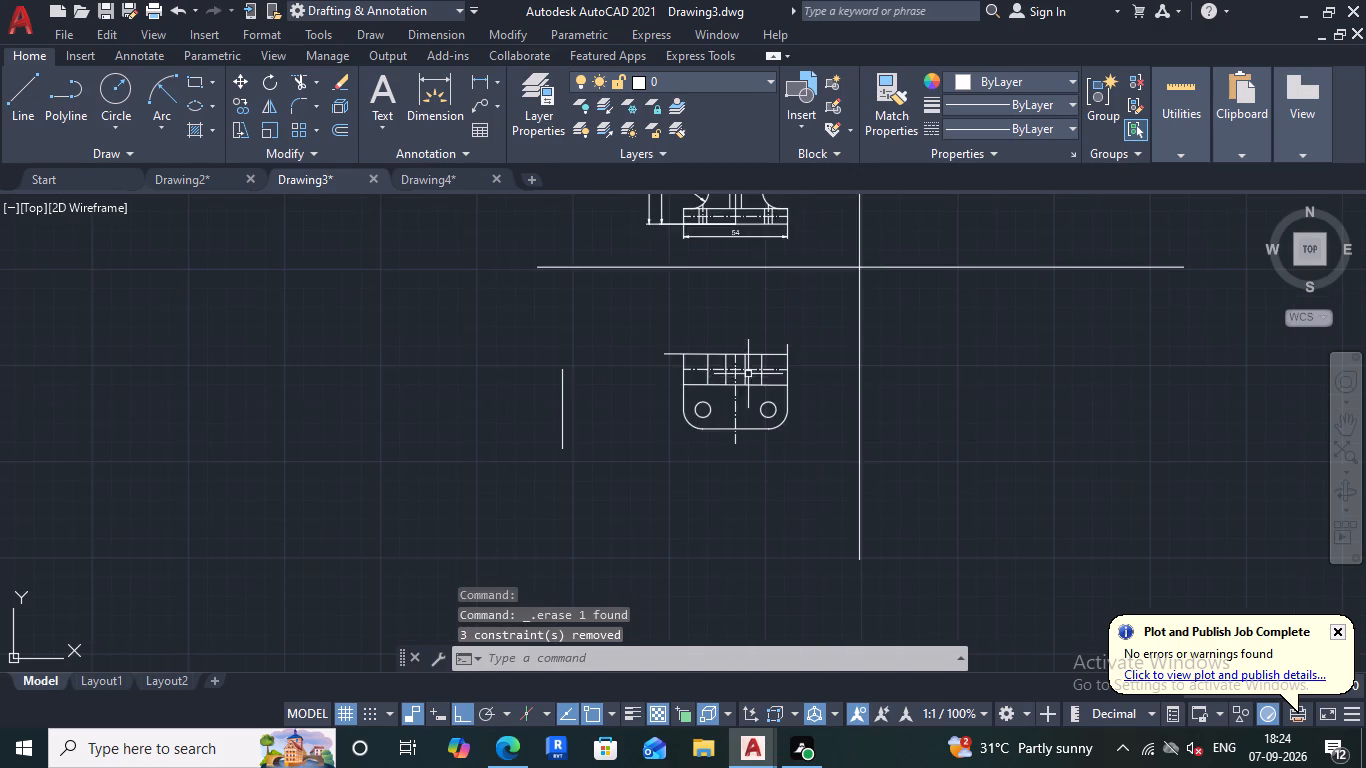
pyautogui.scroll(2, 749, 372)
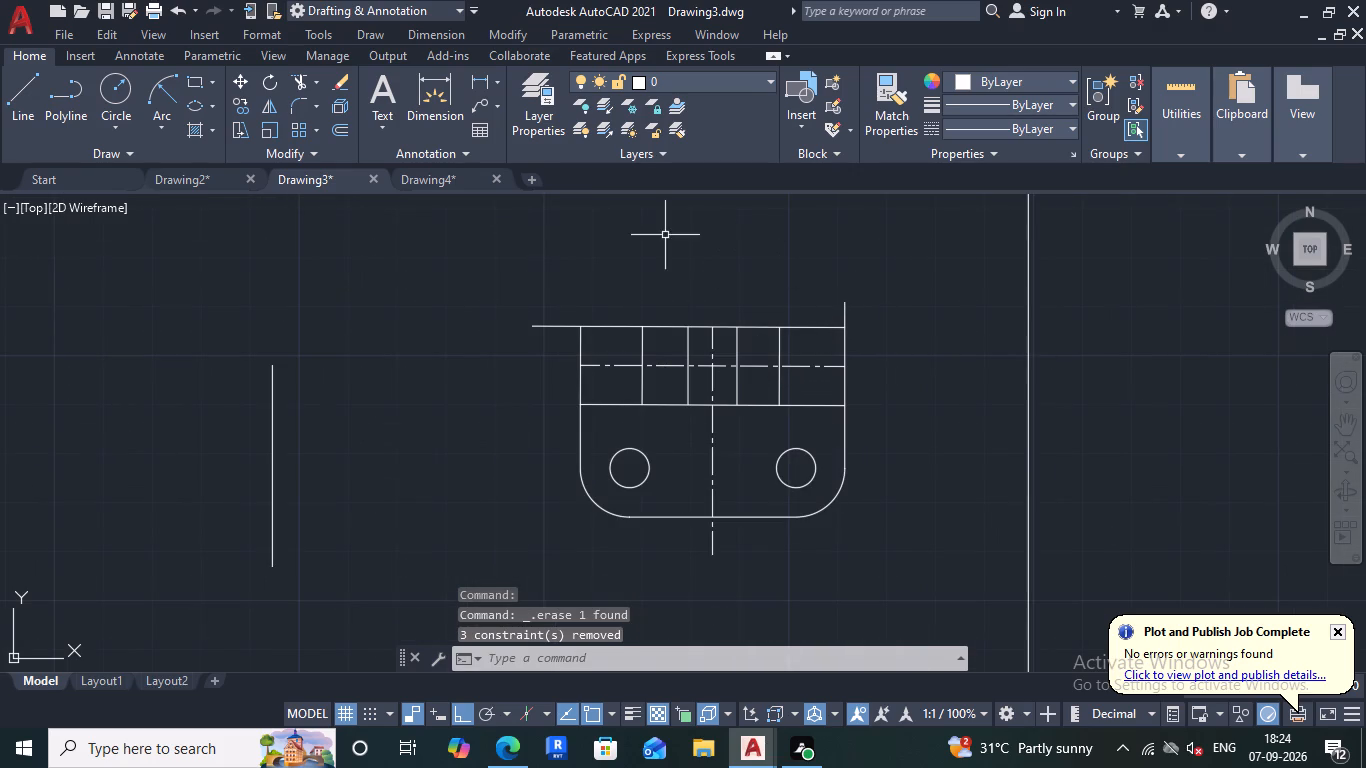
pyautogui.click(299, 84)
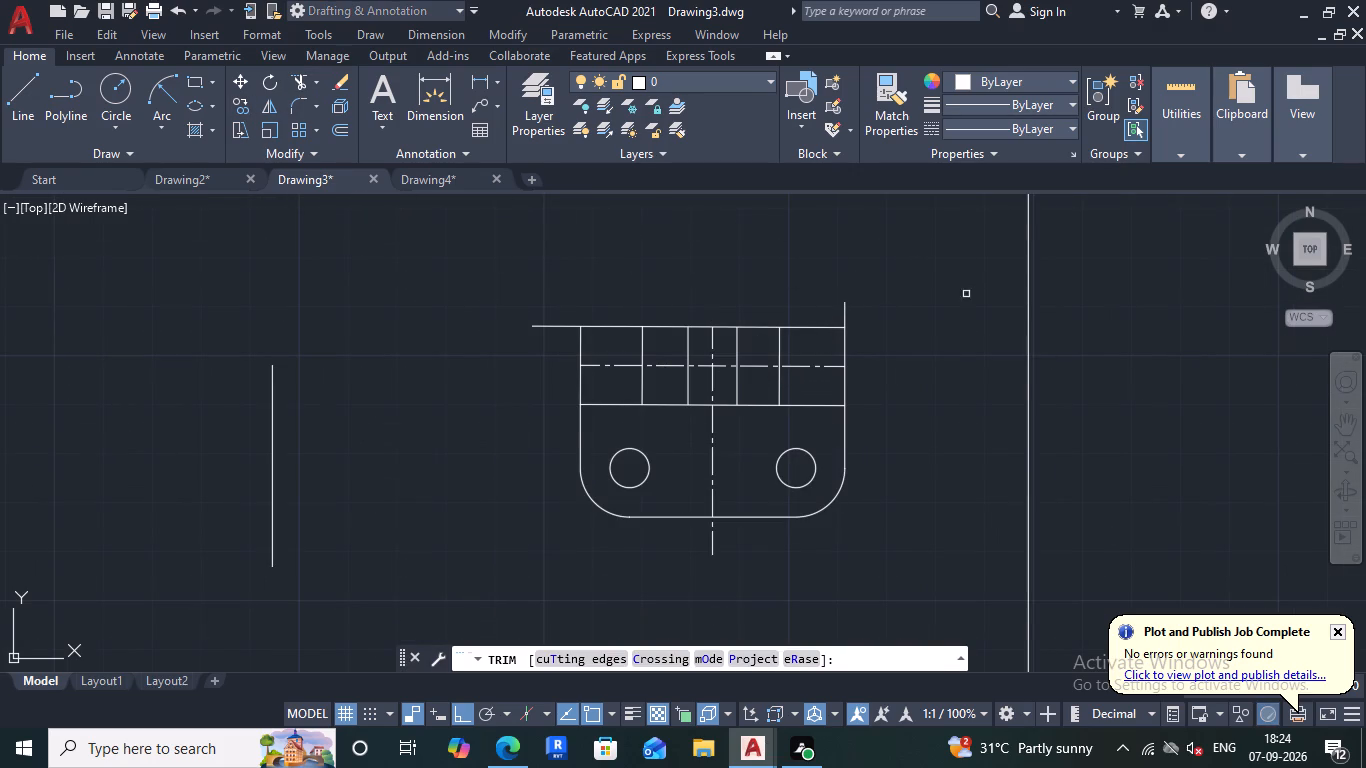
pyautogui.click(845, 315)
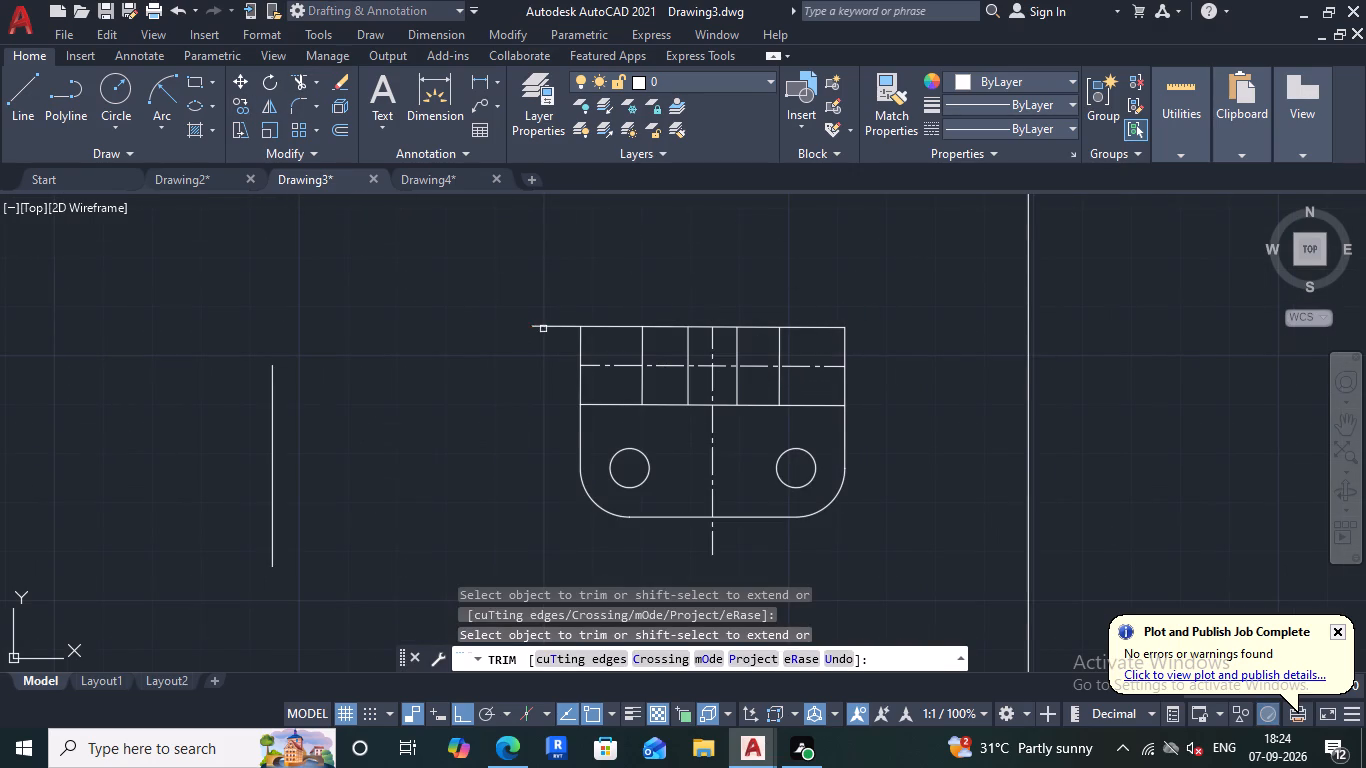
pyautogui.click(547, 327)
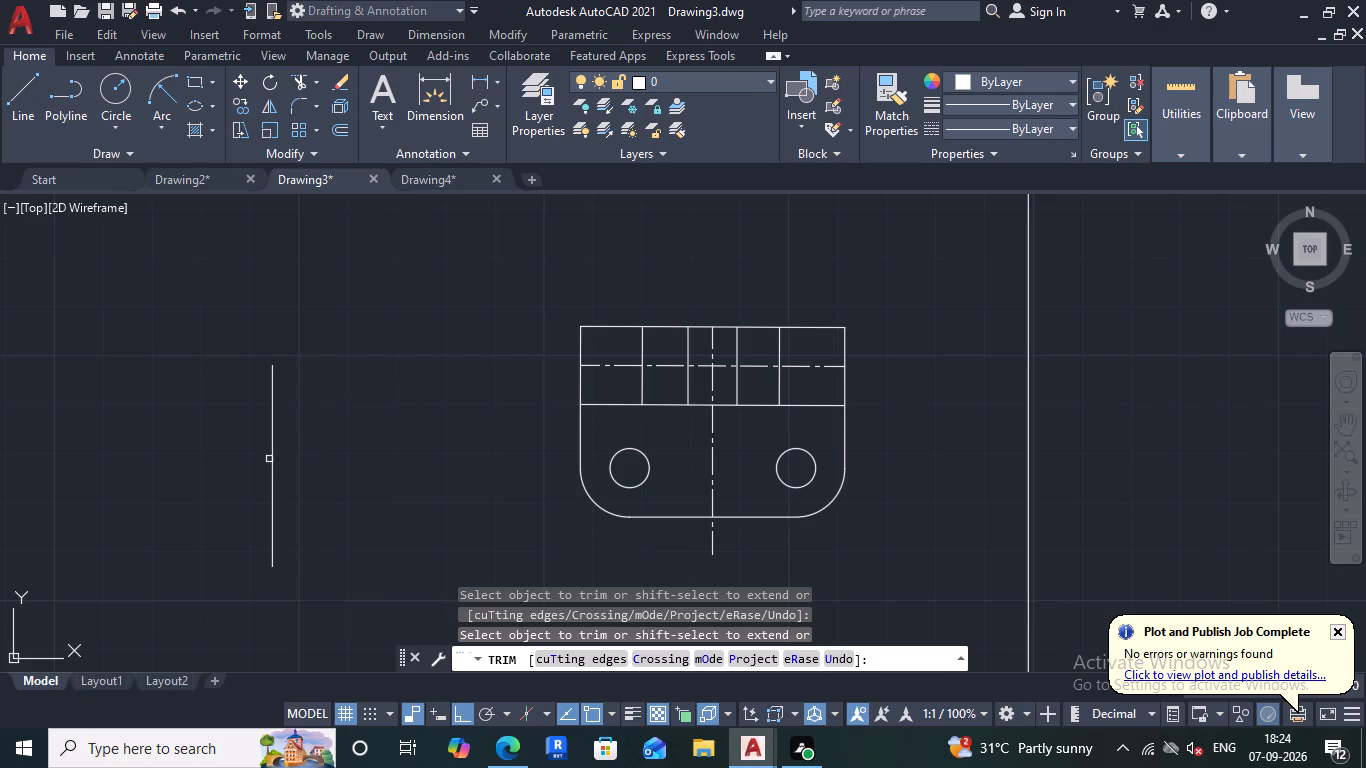
pyautogui.click(273, 459)
pyautogui.scroll(-2, 332, 430)
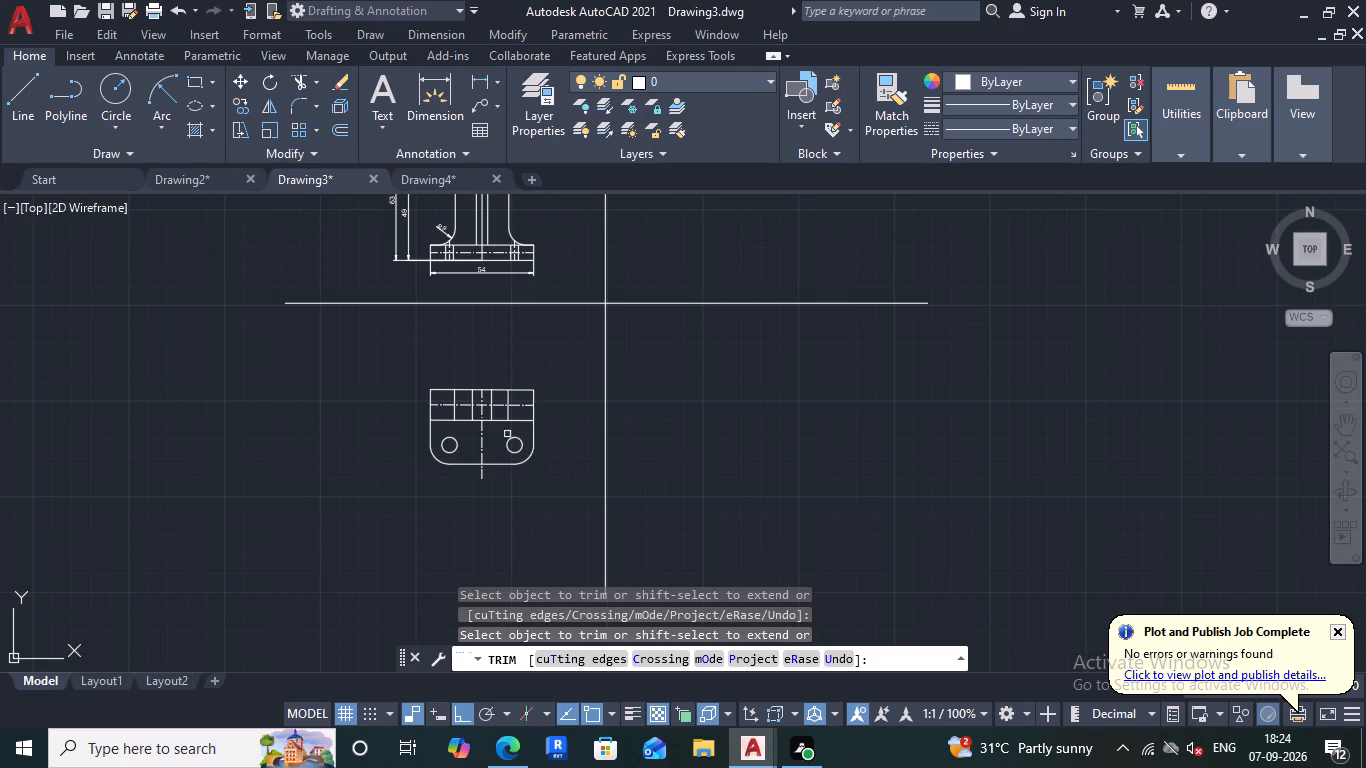
pyautogui.scroll(2, 506, 430)
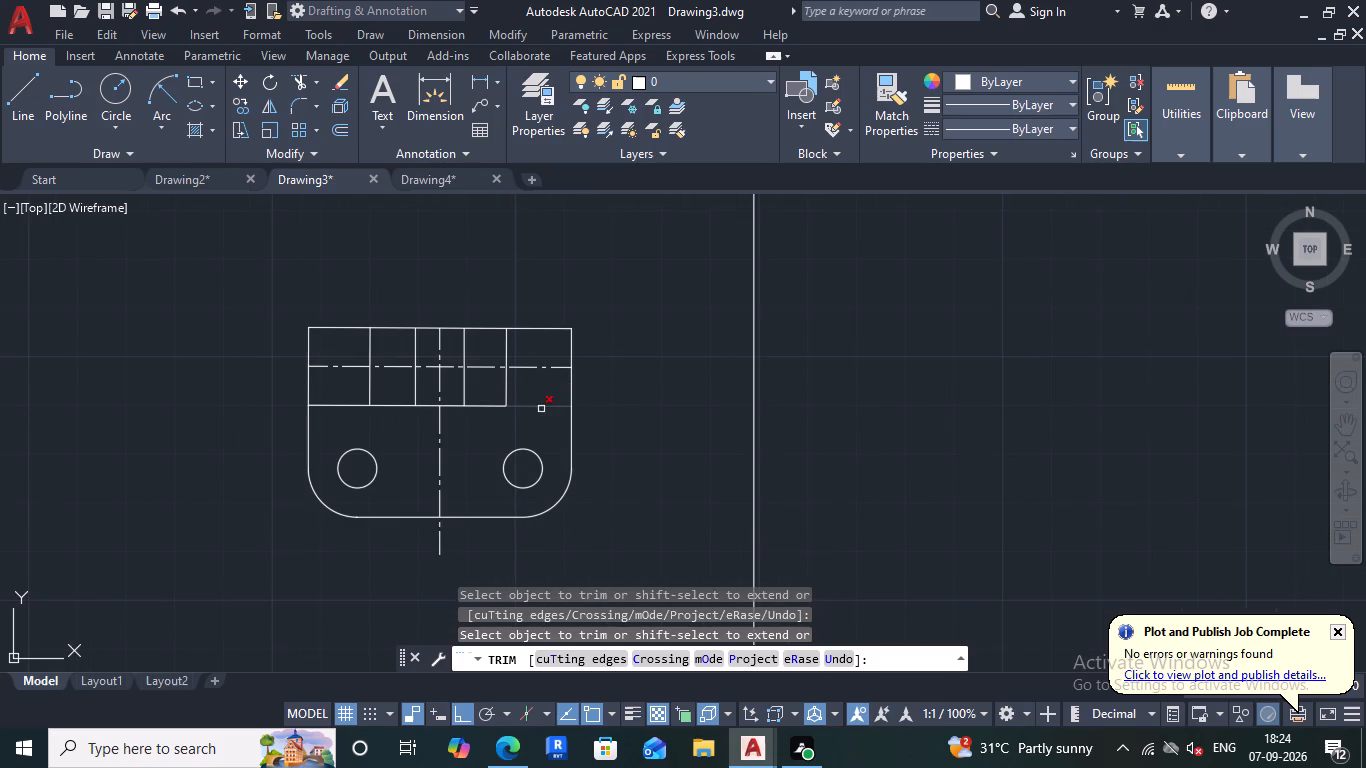
# Draw a vertical line about 6.5 units long downward from the horizontal line above the holes, near the outline's left edge.
pyautogui.click(10, 93)
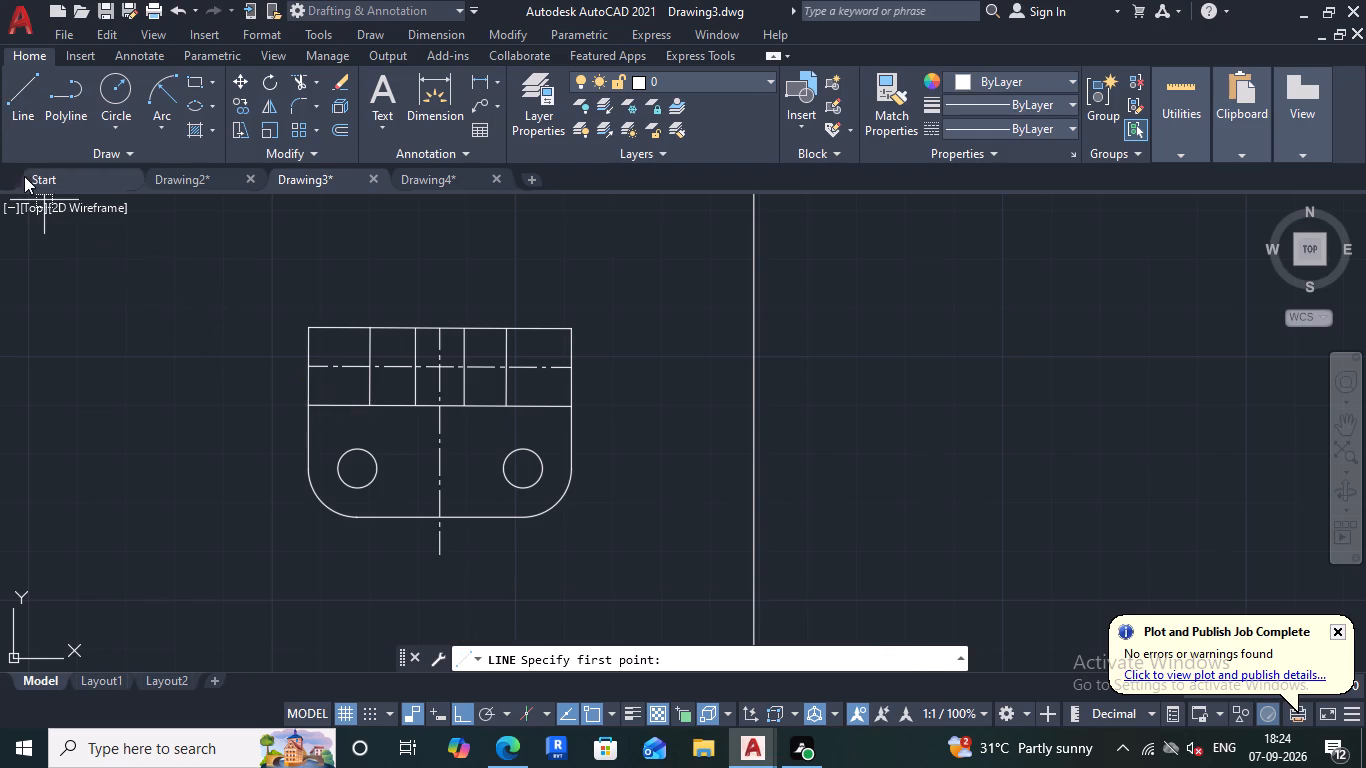
pyautogui.click(24, 106)
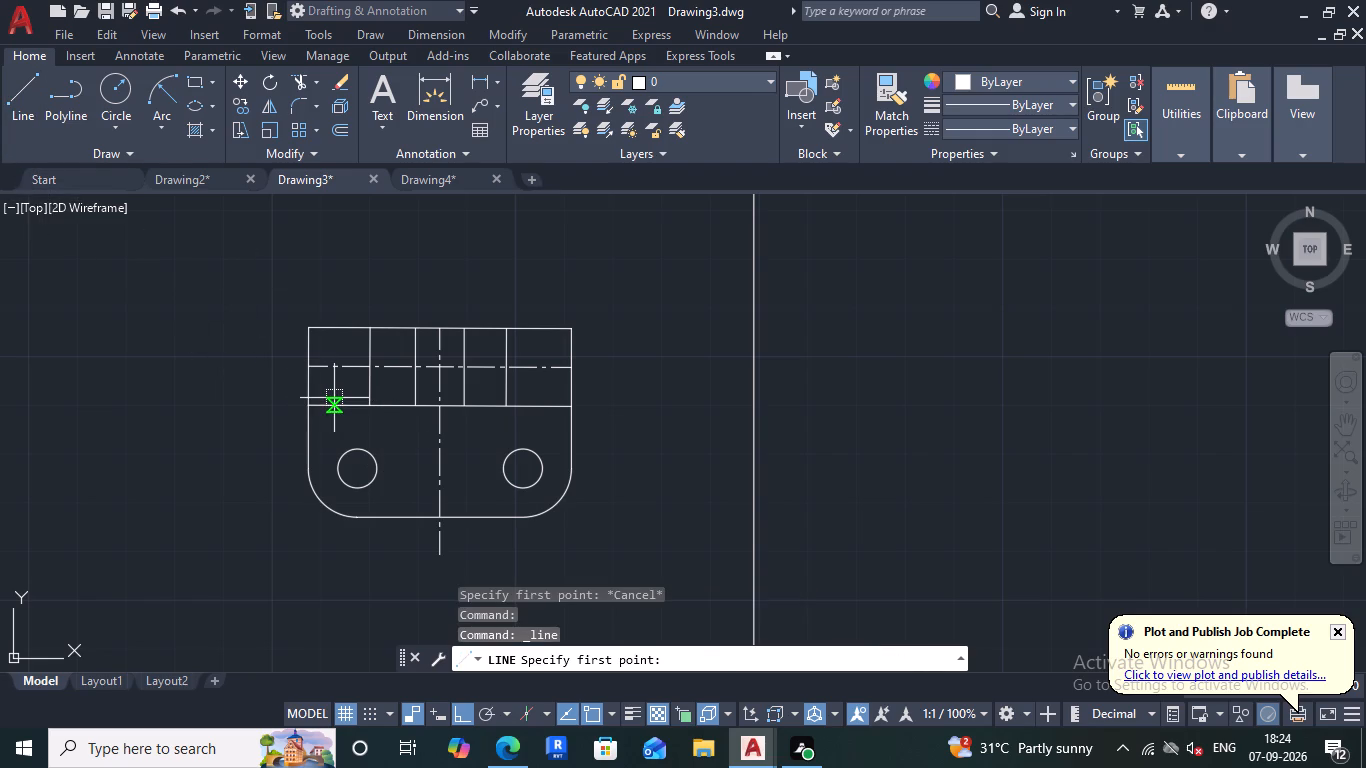
pyautogui.click(336, 397)
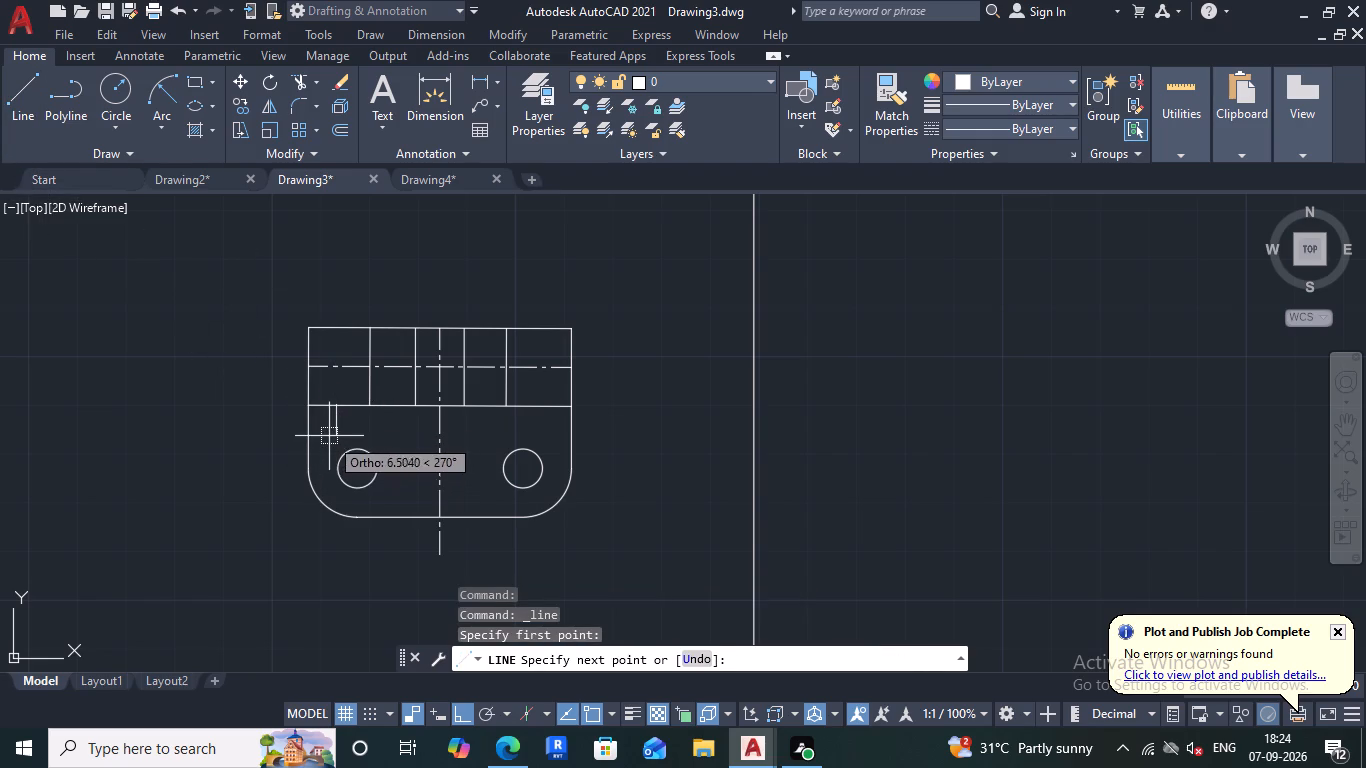
pyautogui.click(329, 433)
pyautogui.press('Escape')
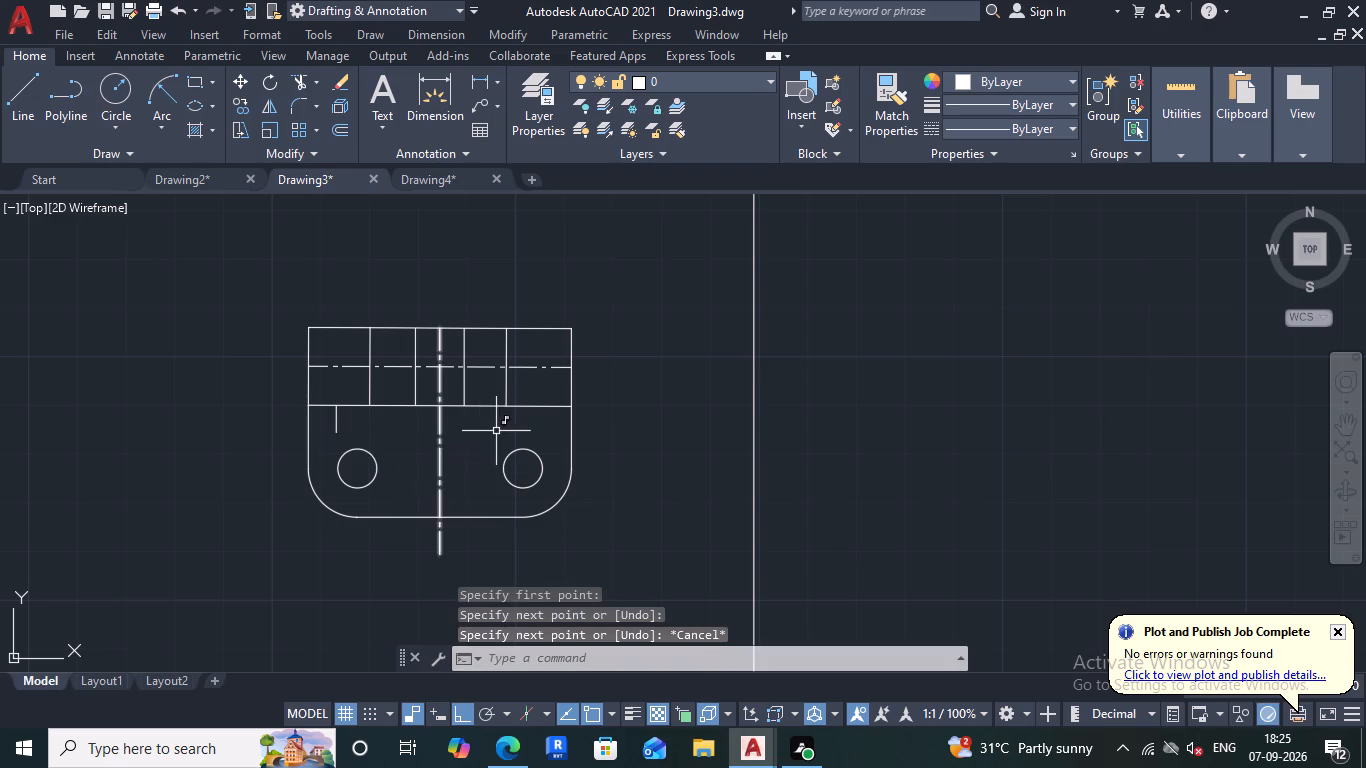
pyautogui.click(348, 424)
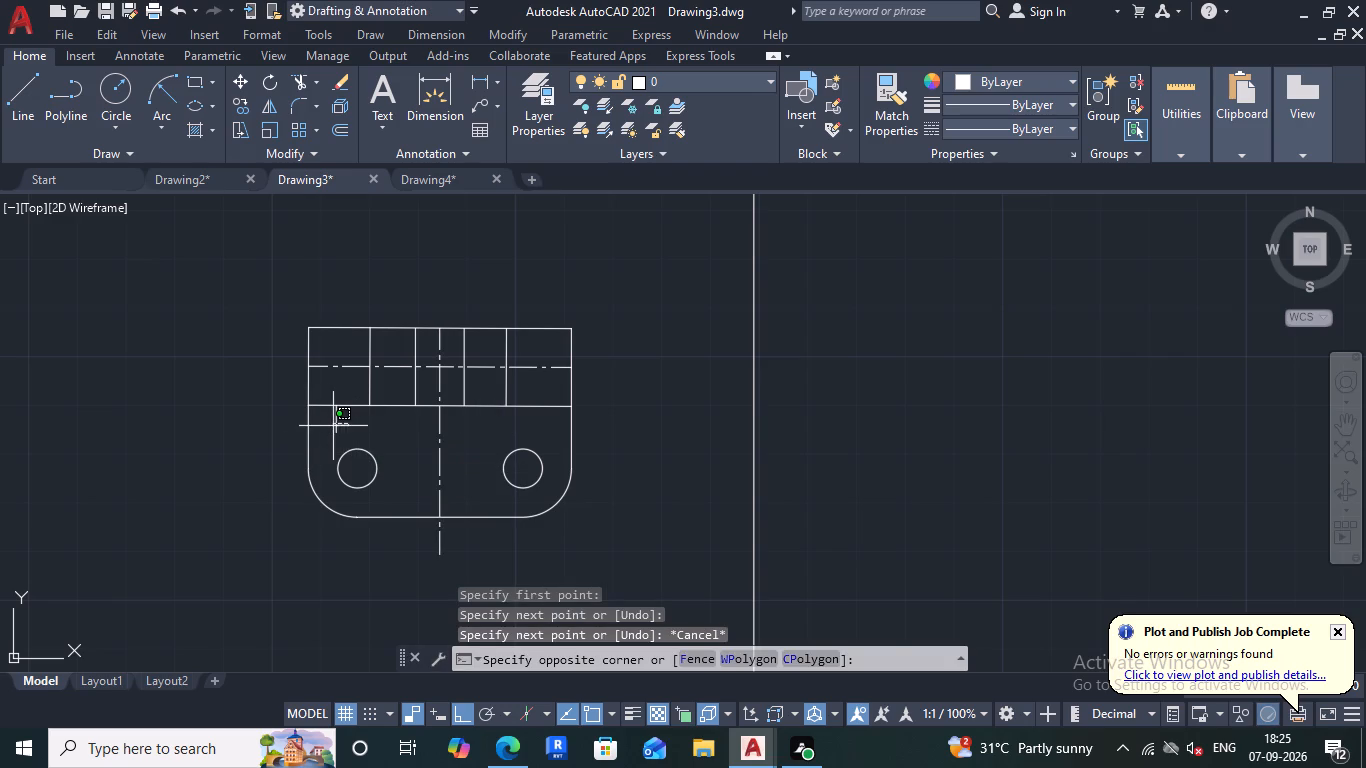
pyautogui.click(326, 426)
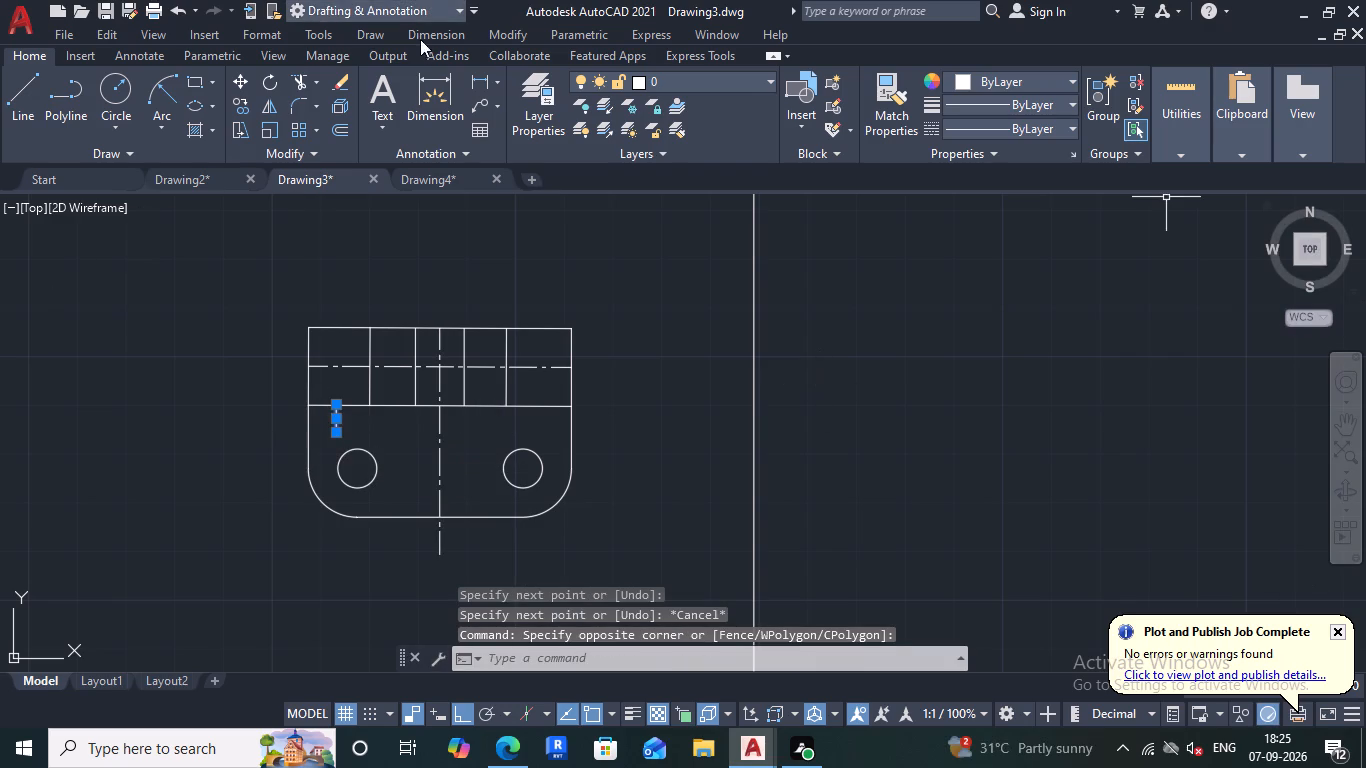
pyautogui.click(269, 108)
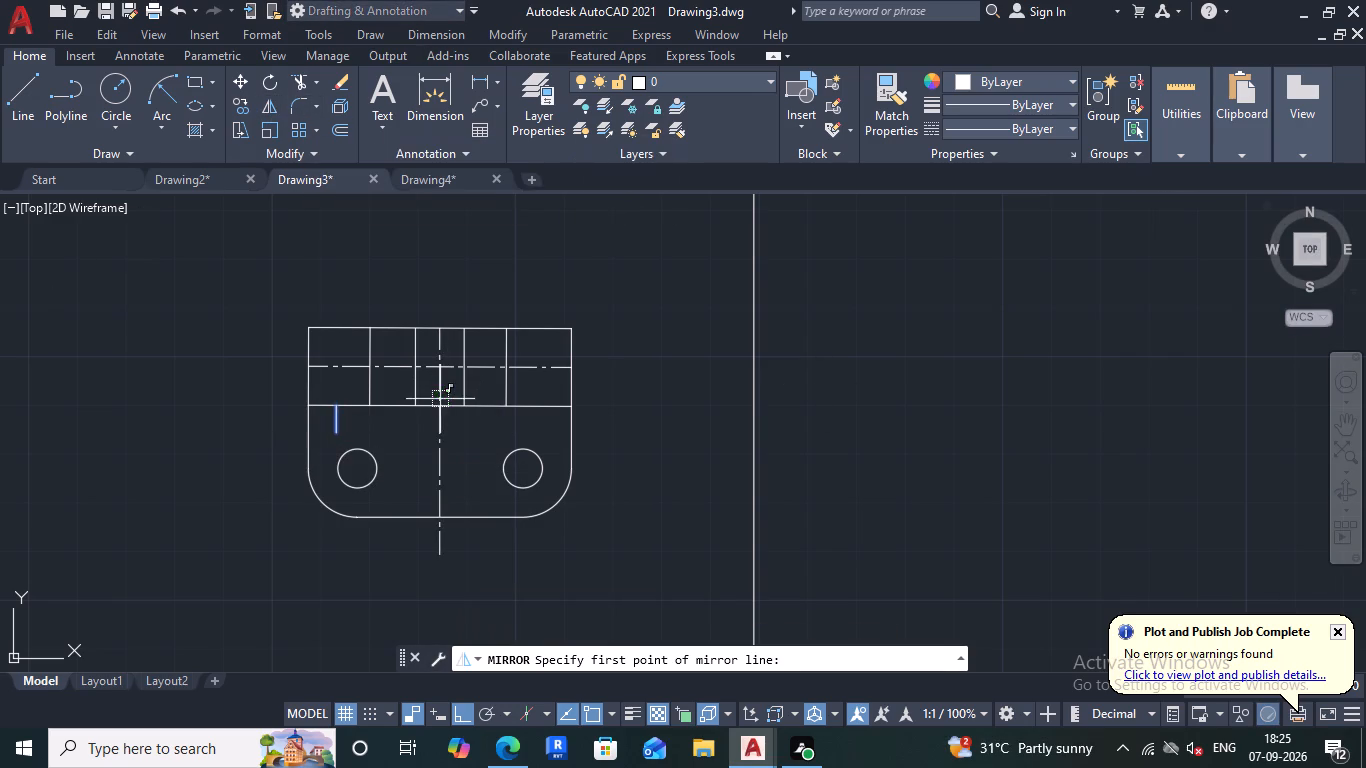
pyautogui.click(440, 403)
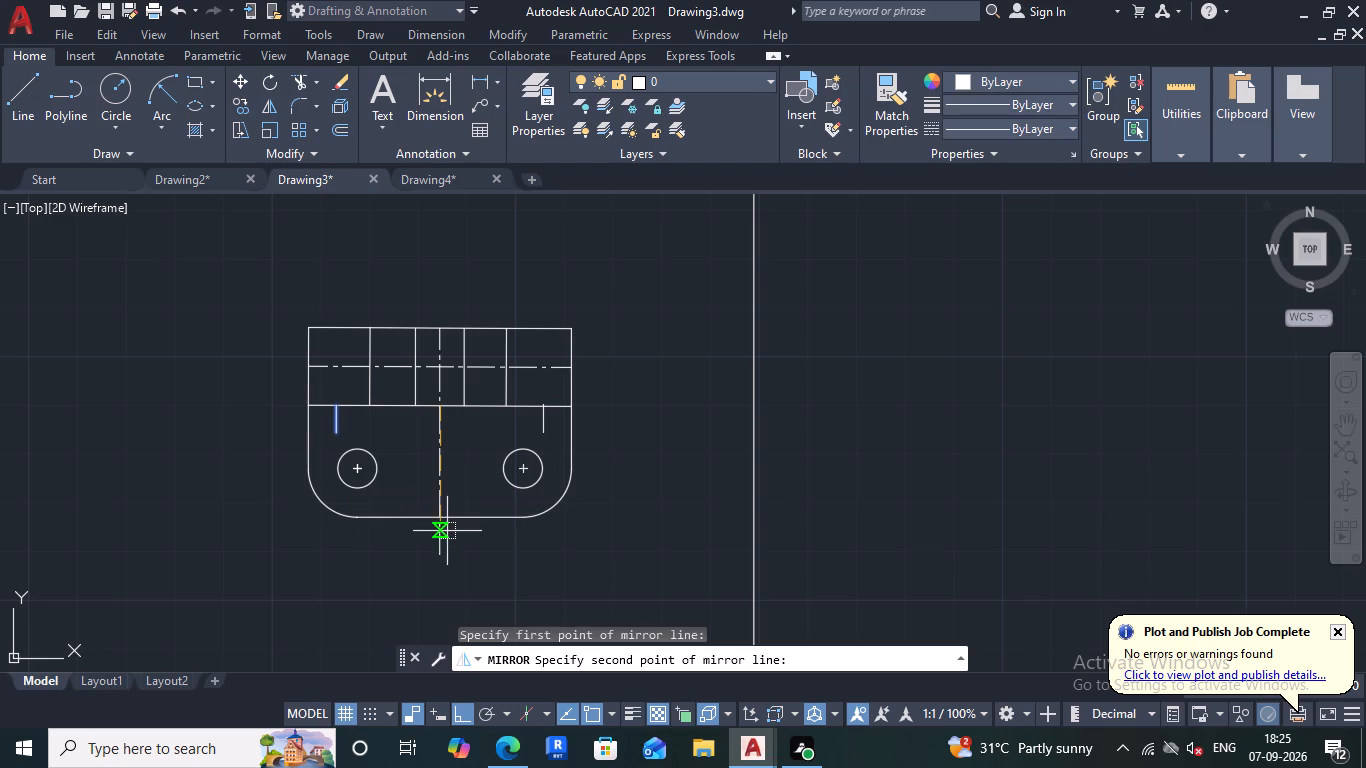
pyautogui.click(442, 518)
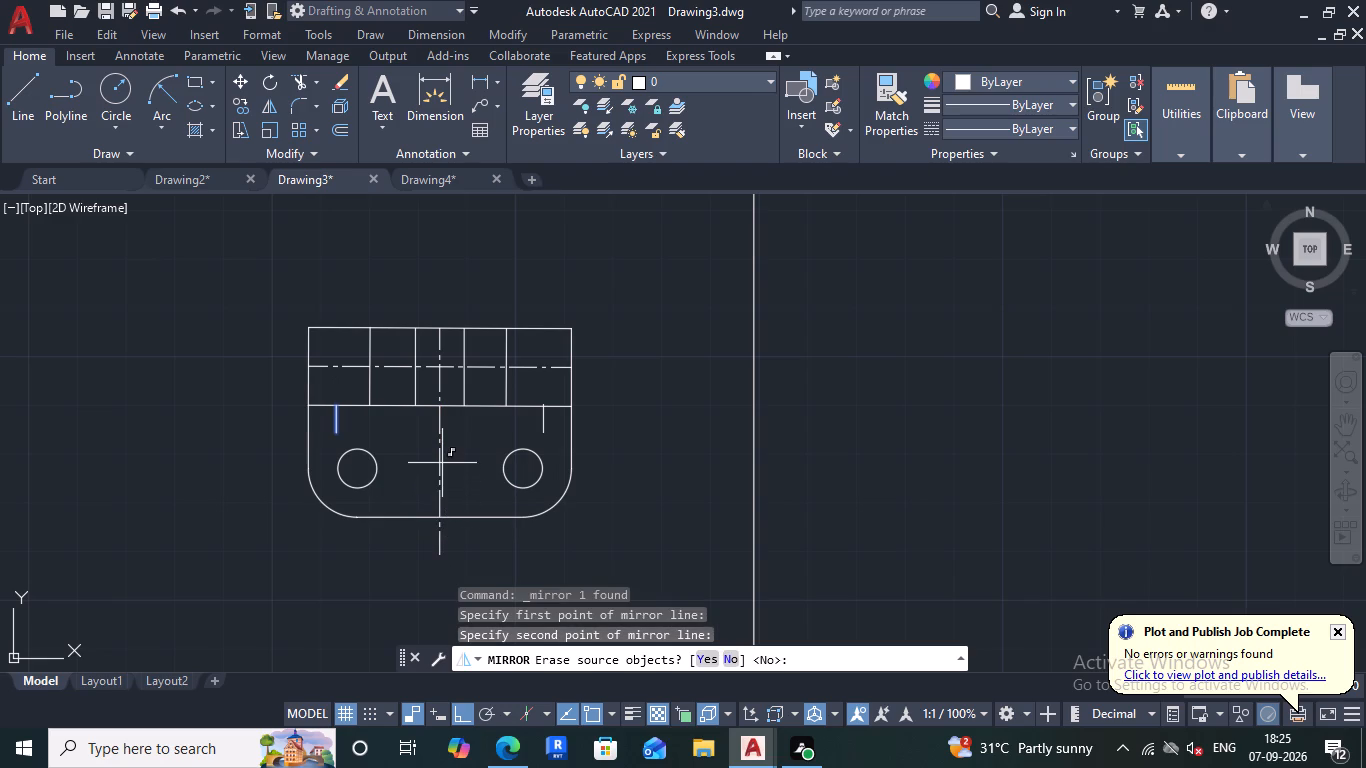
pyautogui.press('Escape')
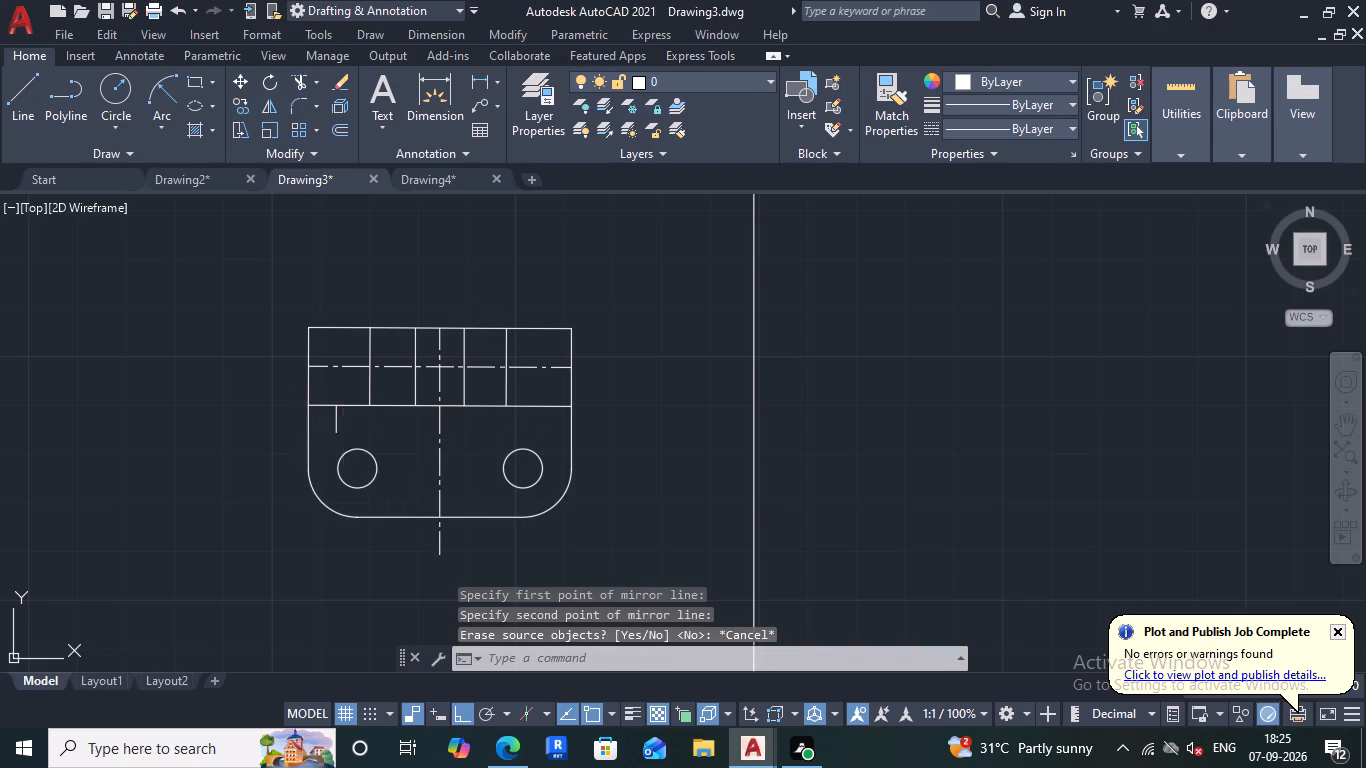
# Mirror the short vertical line about the top view's vertical middle line, keeping the source line.
pyautogui.click(344, 430)
pyautogui.click(328, 424)
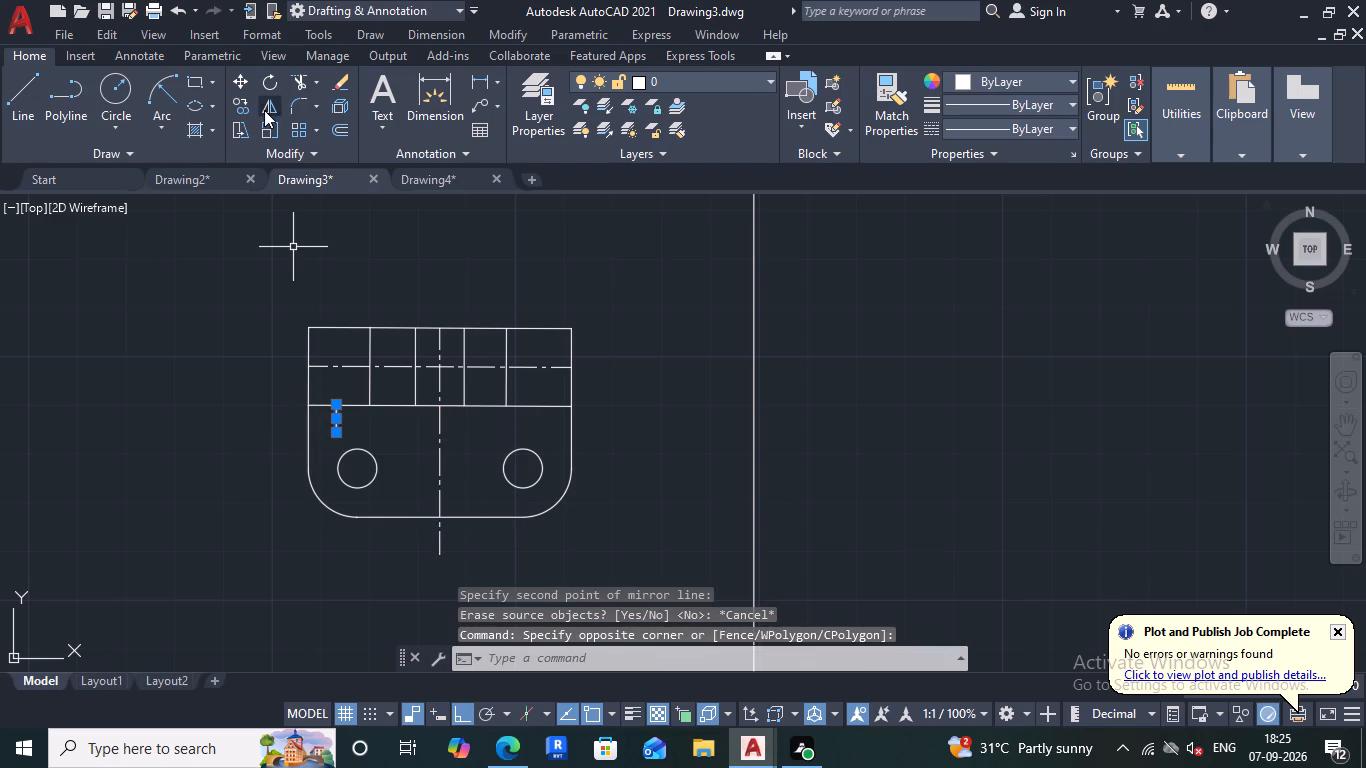
pyautogui.click(264, 111)
pyautogui.click(438, 408)
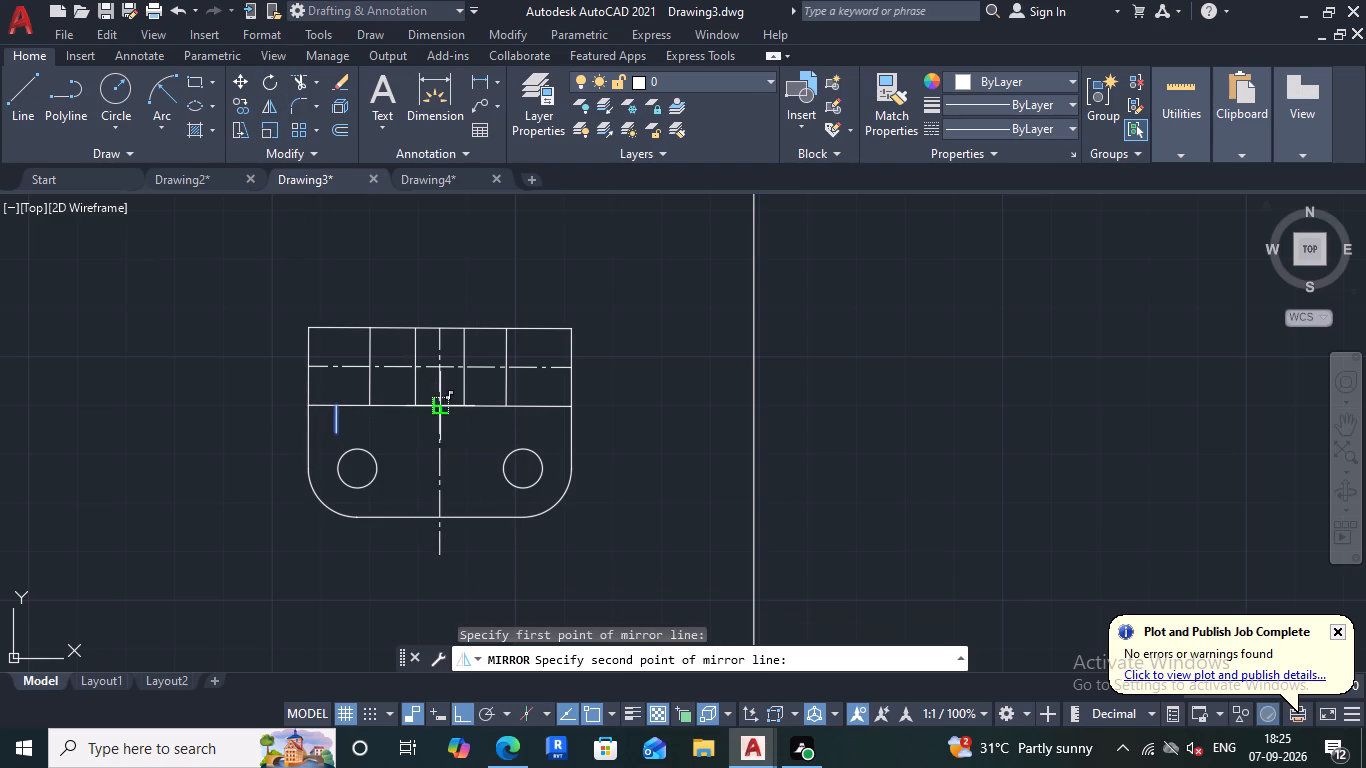
pyautogui.click(443, 522)
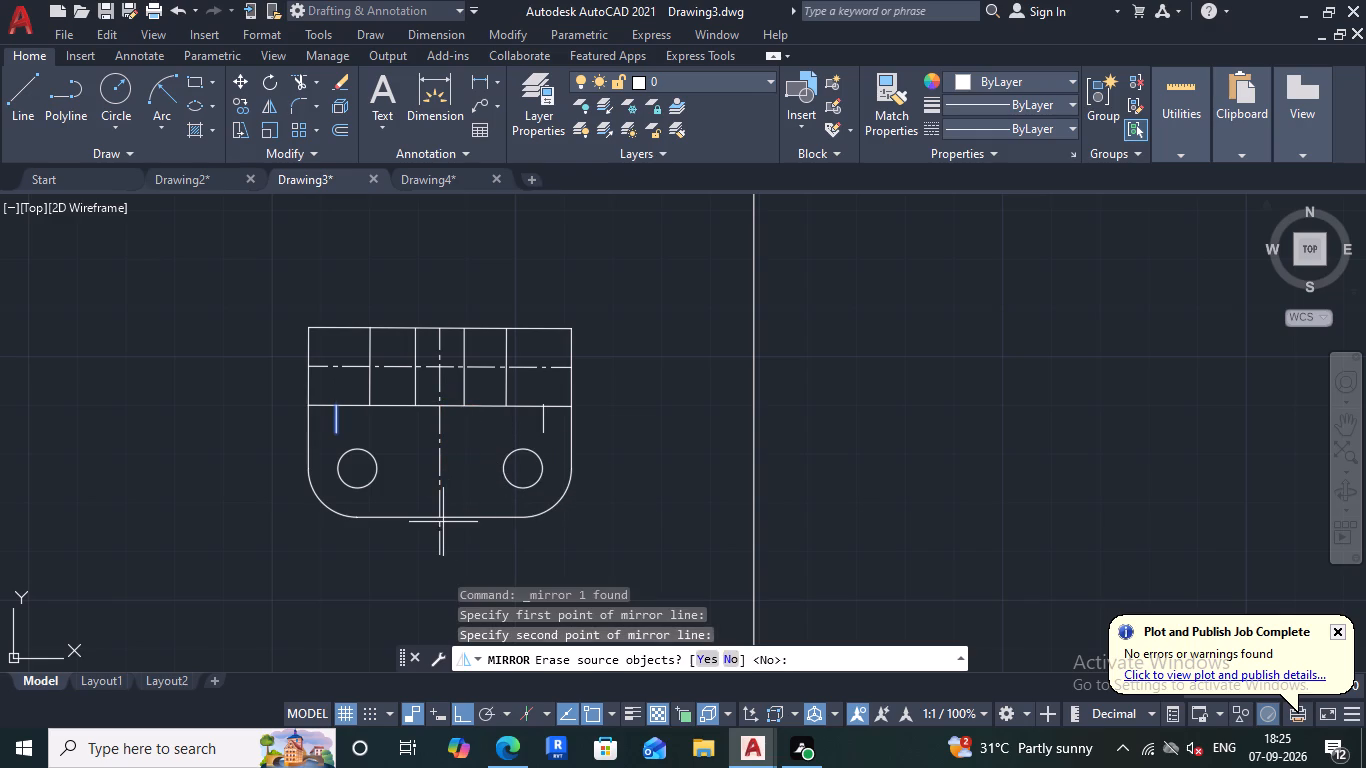
pyautogui.click(725, 663)
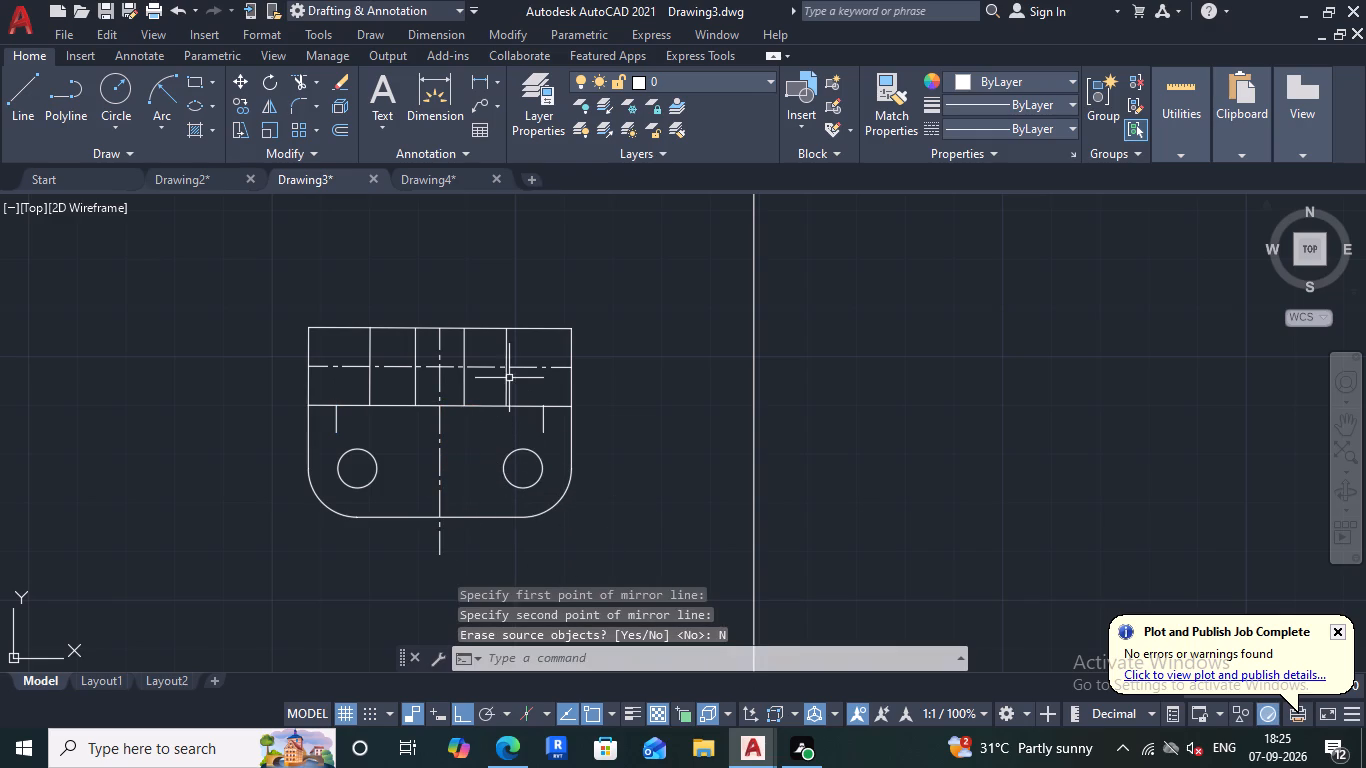
# Trim the horizontal line's ends outside the two short vertical lines, and remove both short lines with their leftover stub.
pyautogui.click(304, 81)
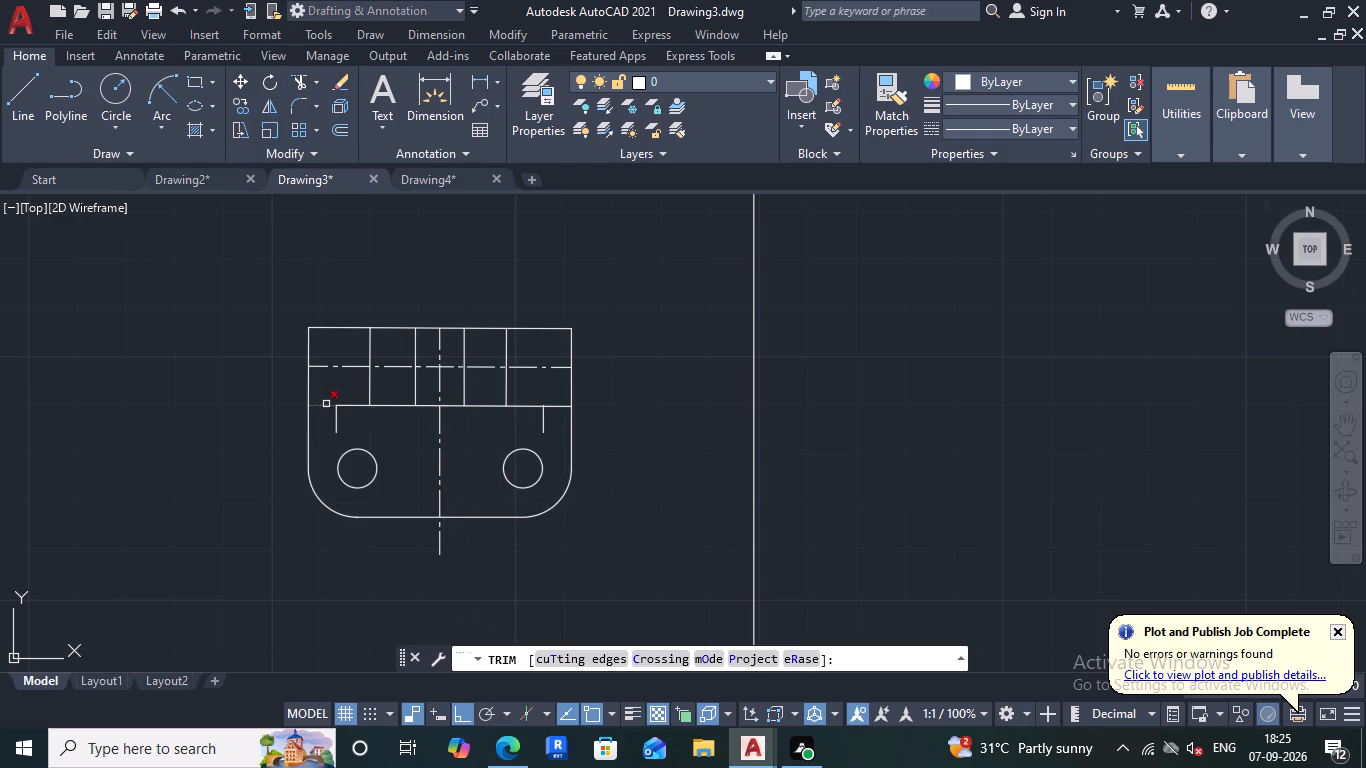
pyautogui.click(326, 404)
pyautogui.click(334, 418)
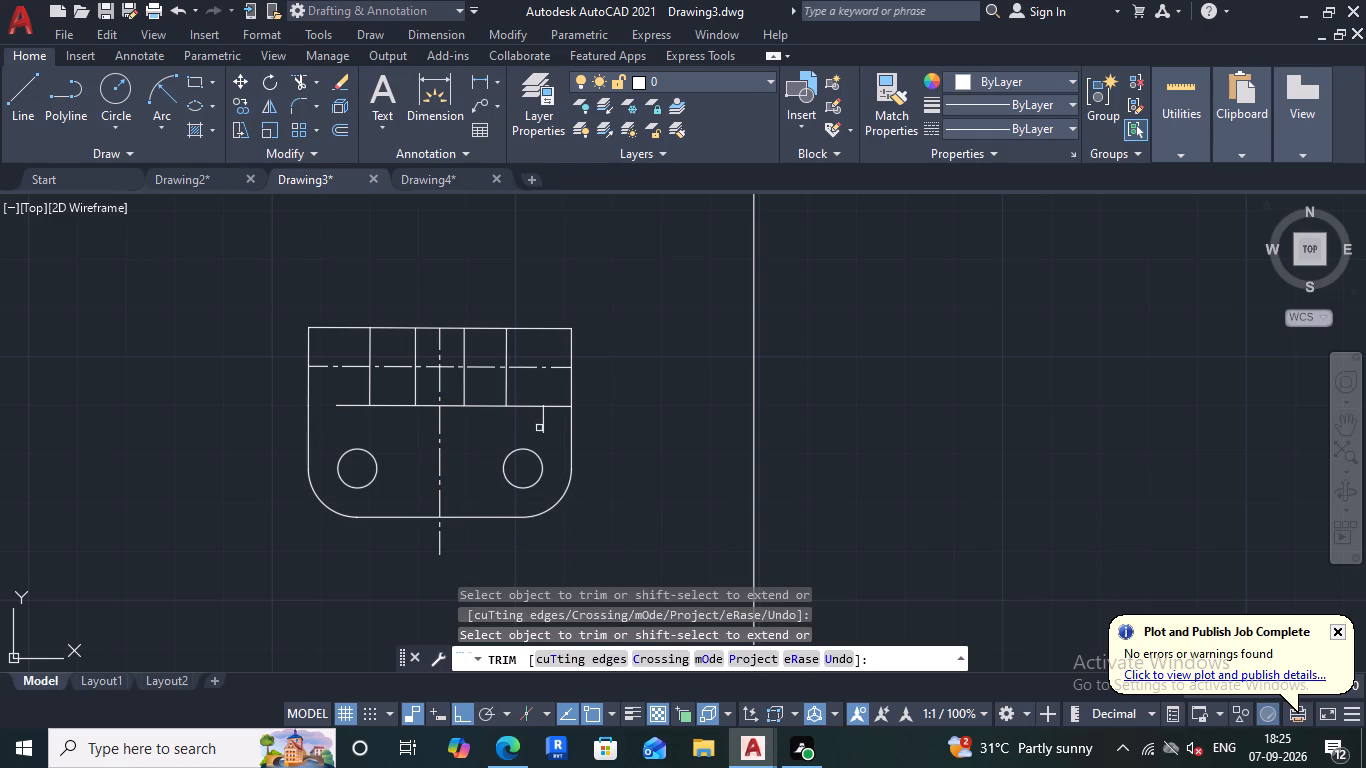
pyautogui.click(545, 427)
pyautogui.click(557, 405)
pyautogui.scroll(4, 548, 405)
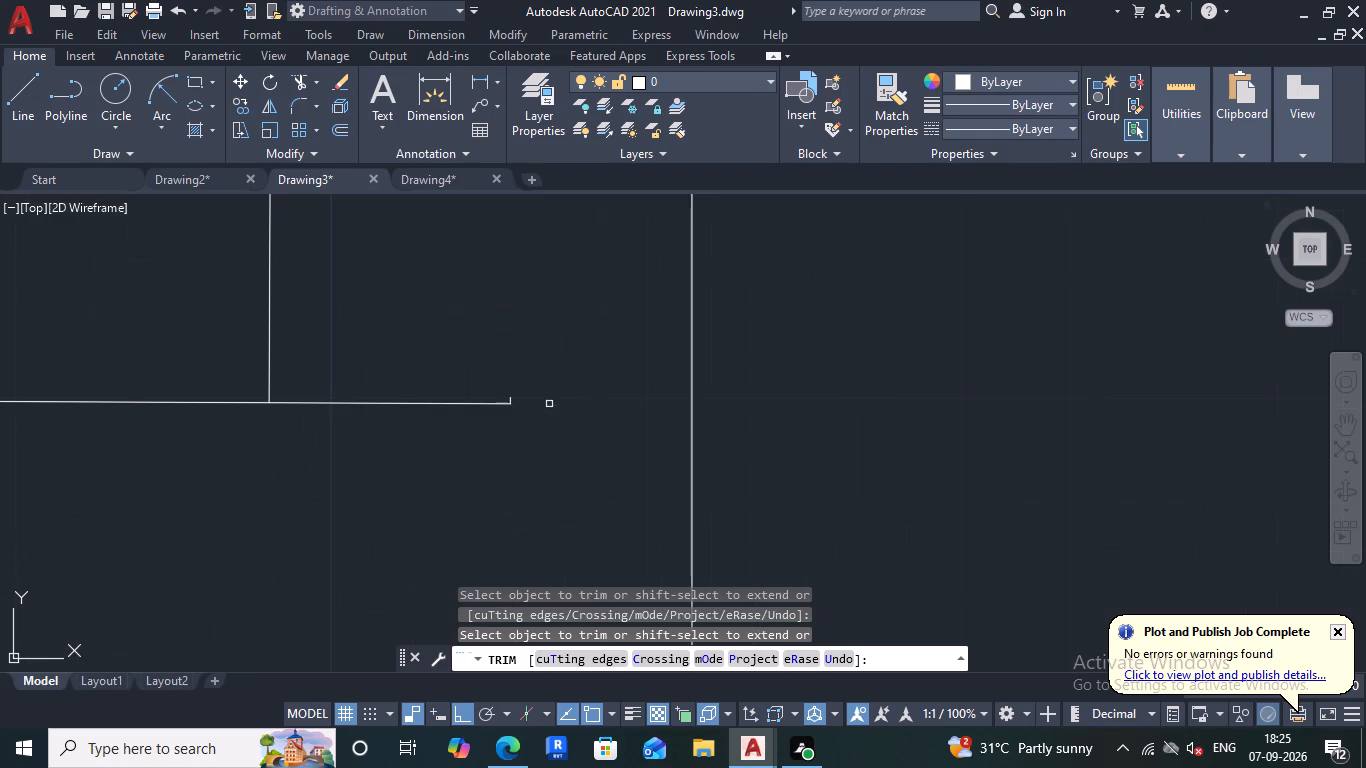
pyautogui.click(509, 396)
pyautogui.scroll(-3, 509, 396)
pyautogui.scroll(1, 511, 397)
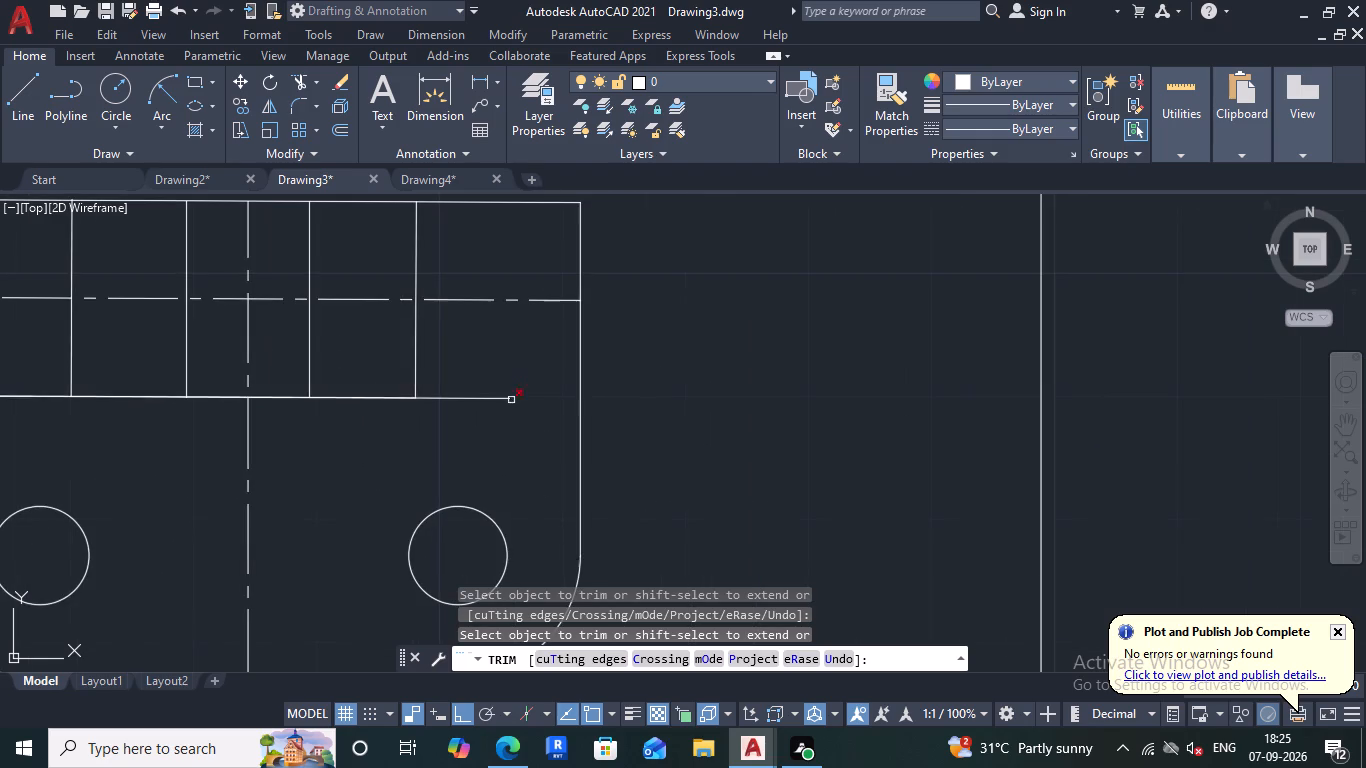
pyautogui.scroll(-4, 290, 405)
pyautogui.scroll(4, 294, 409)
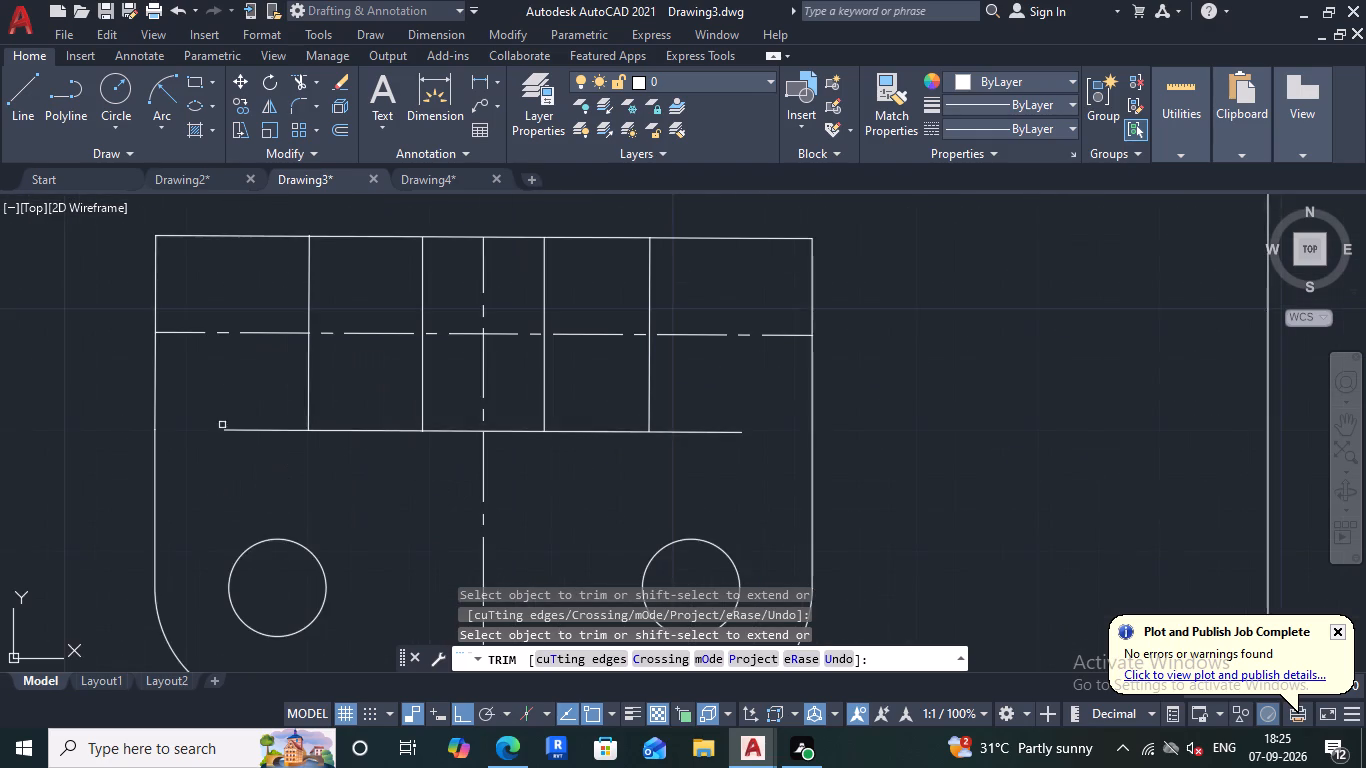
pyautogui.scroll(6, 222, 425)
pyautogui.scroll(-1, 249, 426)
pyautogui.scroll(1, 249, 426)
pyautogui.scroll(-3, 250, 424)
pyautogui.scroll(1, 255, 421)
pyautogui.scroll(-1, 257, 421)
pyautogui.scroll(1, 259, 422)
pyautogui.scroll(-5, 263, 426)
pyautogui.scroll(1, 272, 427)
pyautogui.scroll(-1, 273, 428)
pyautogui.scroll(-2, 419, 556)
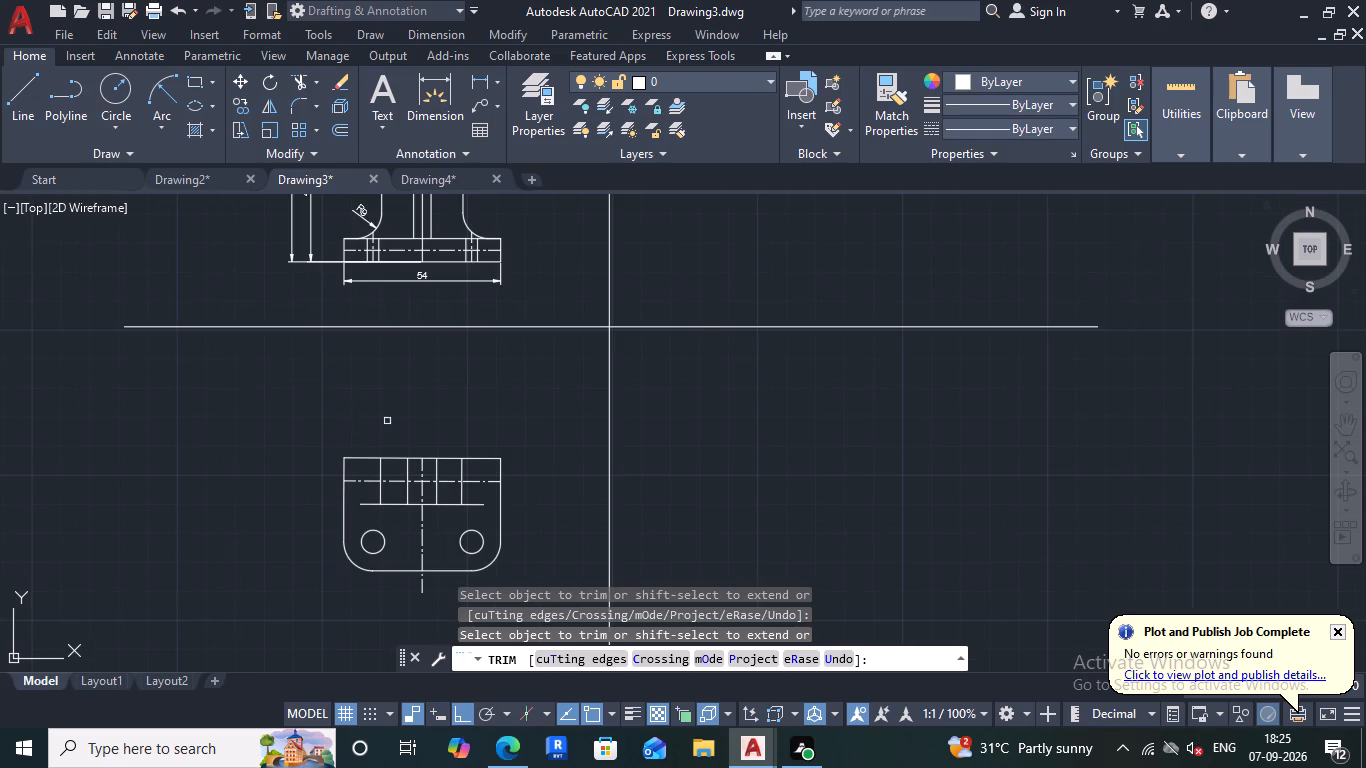
# Add a radius dimension to the top view's left hole, placed outside the rounded lower-left corner.
pyautogui.click(496, 86)
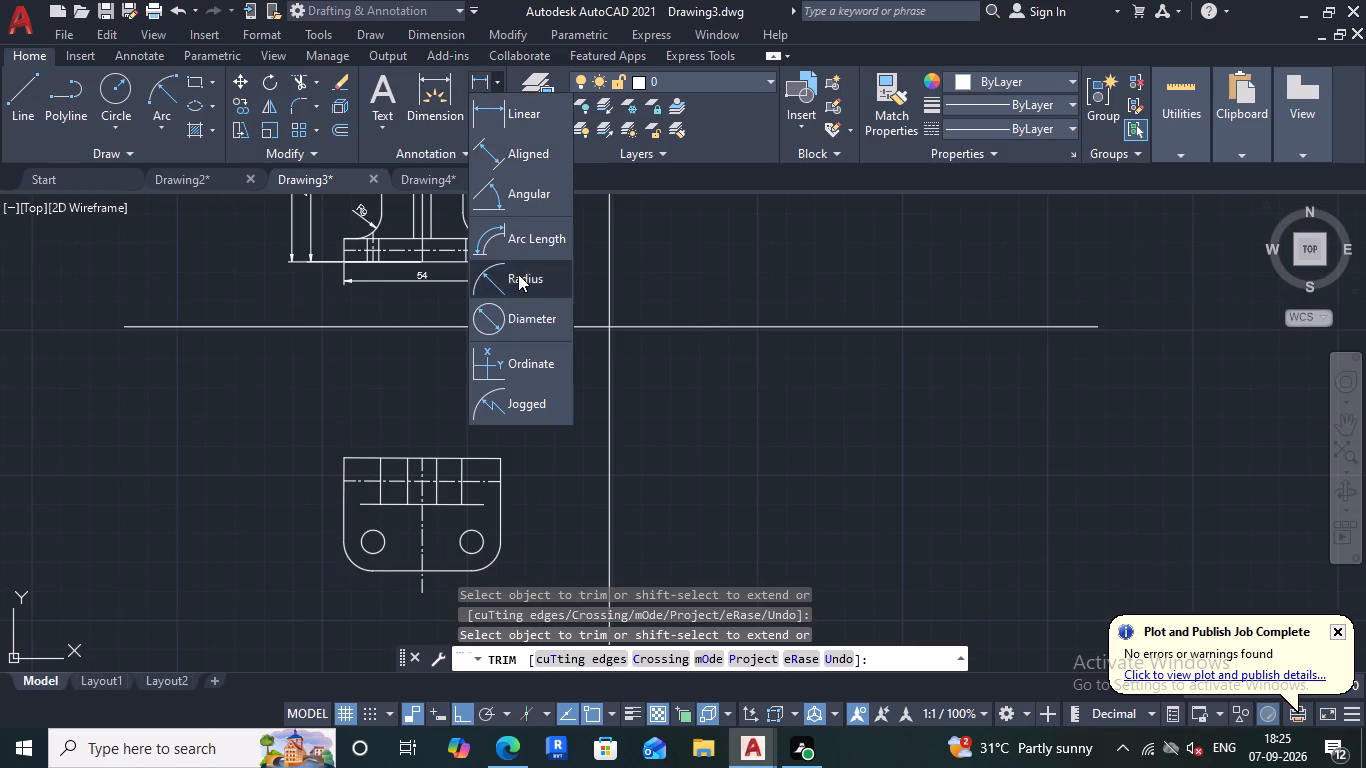
pyautogui.click(522, 289)
pyautogui.click(371, 554)
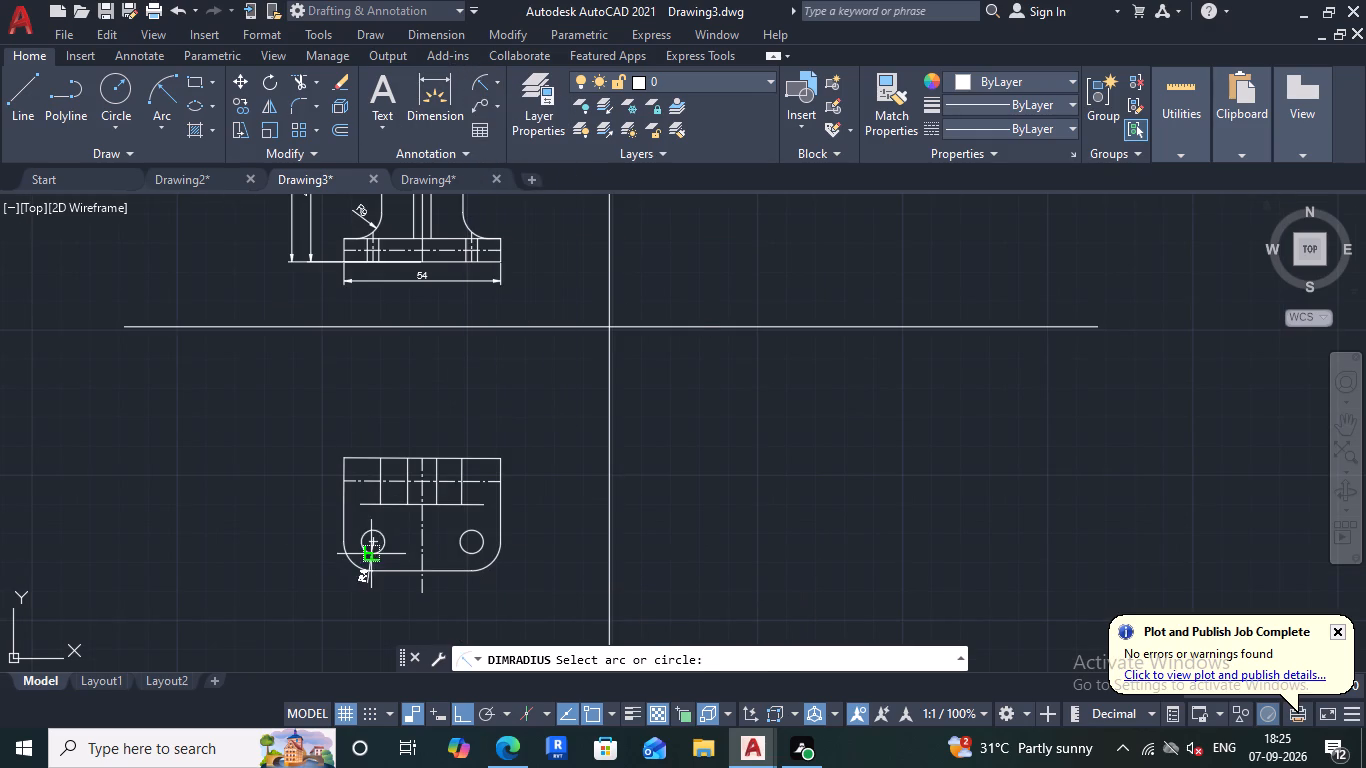
pyautogui.click(319, 587)
# Add a horizontal linear dimension between the centres of the two holes, placed below the top view.
pyautogui.scroll(2, 381, 596)
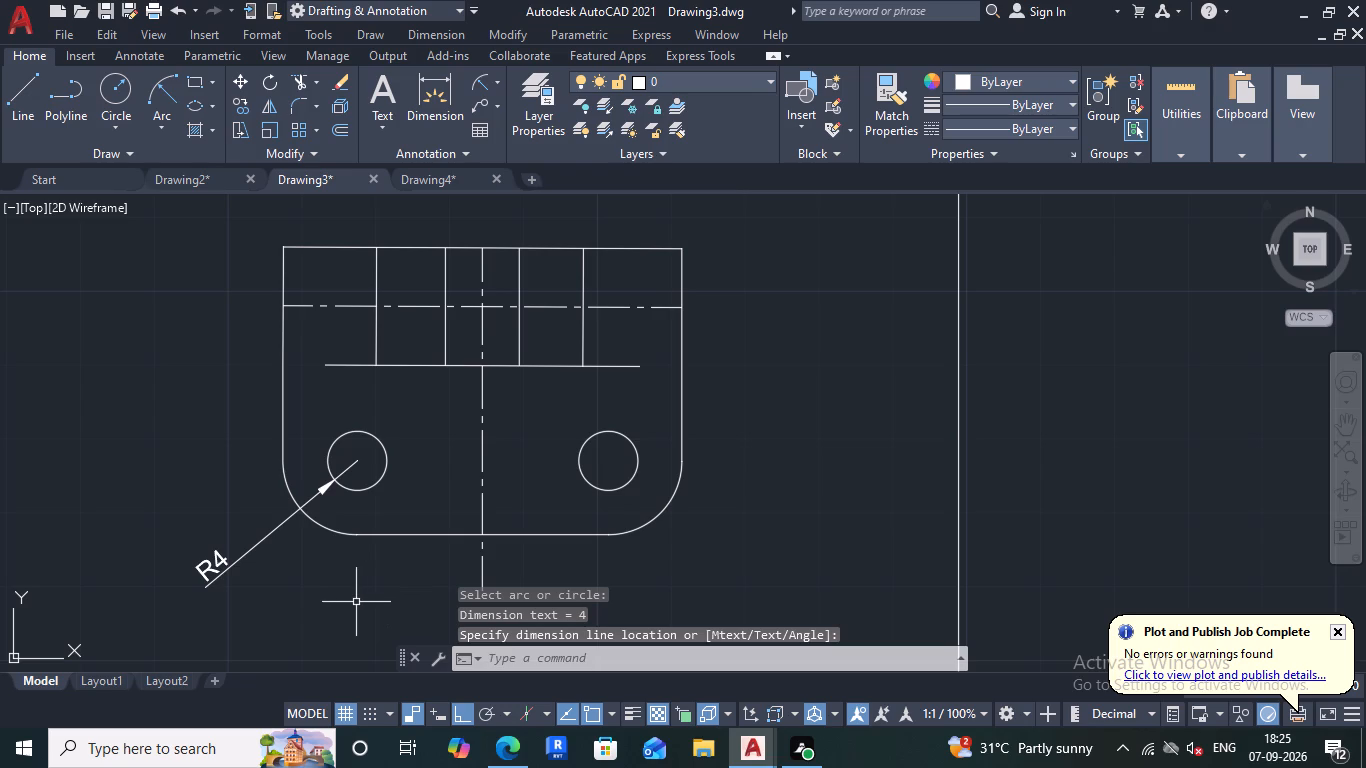
pyautogui.scroll(-1, 356, 602)
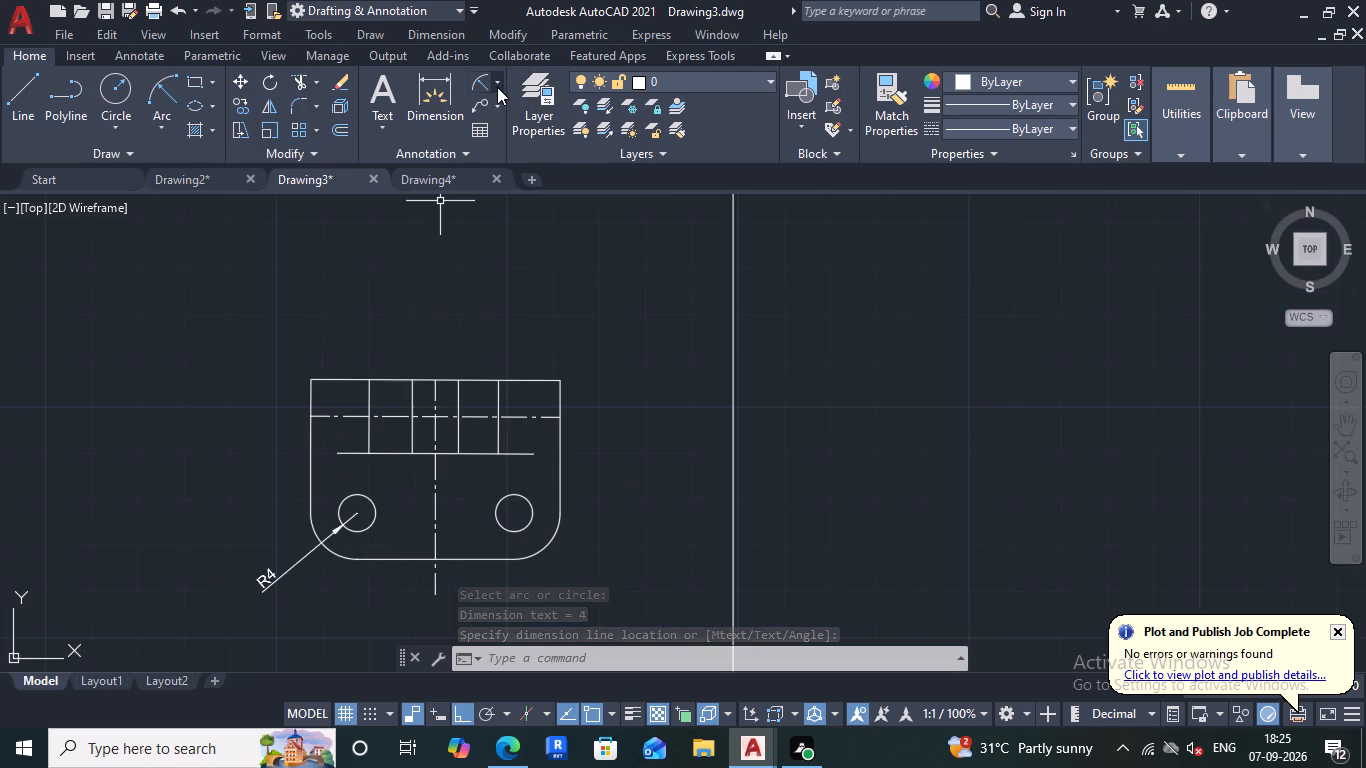
pyautogui.click(497, 87)
pyautogui.click(515, 119)
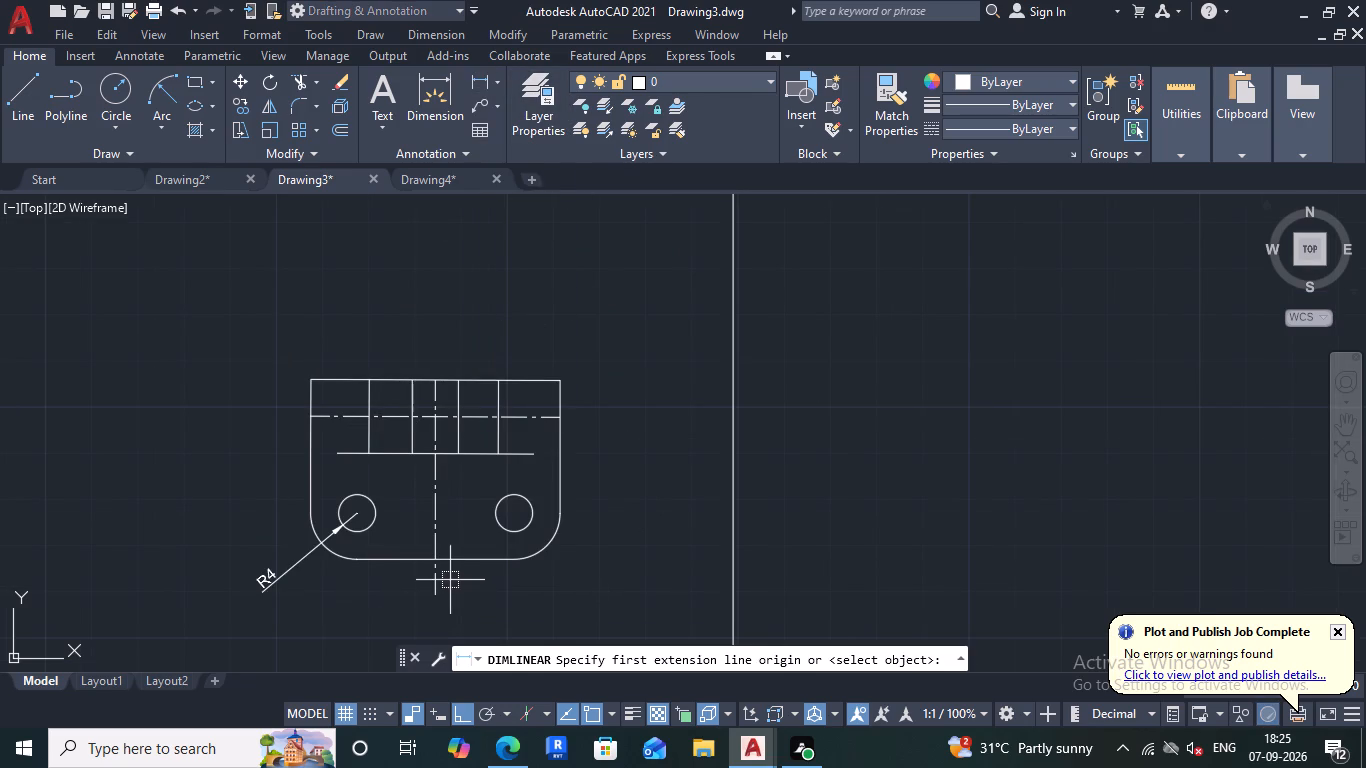
pyautogui.click(361, 512)
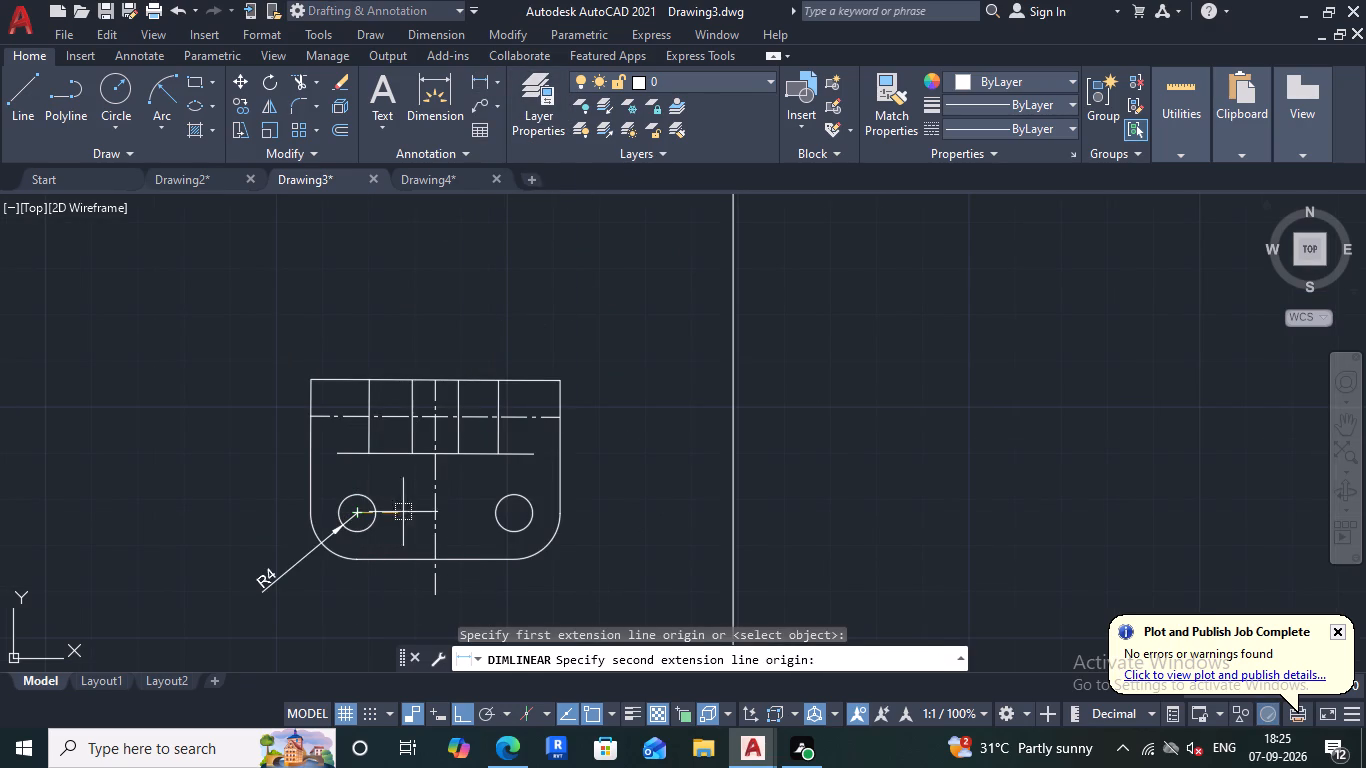
pyautogui.click(510, 509)
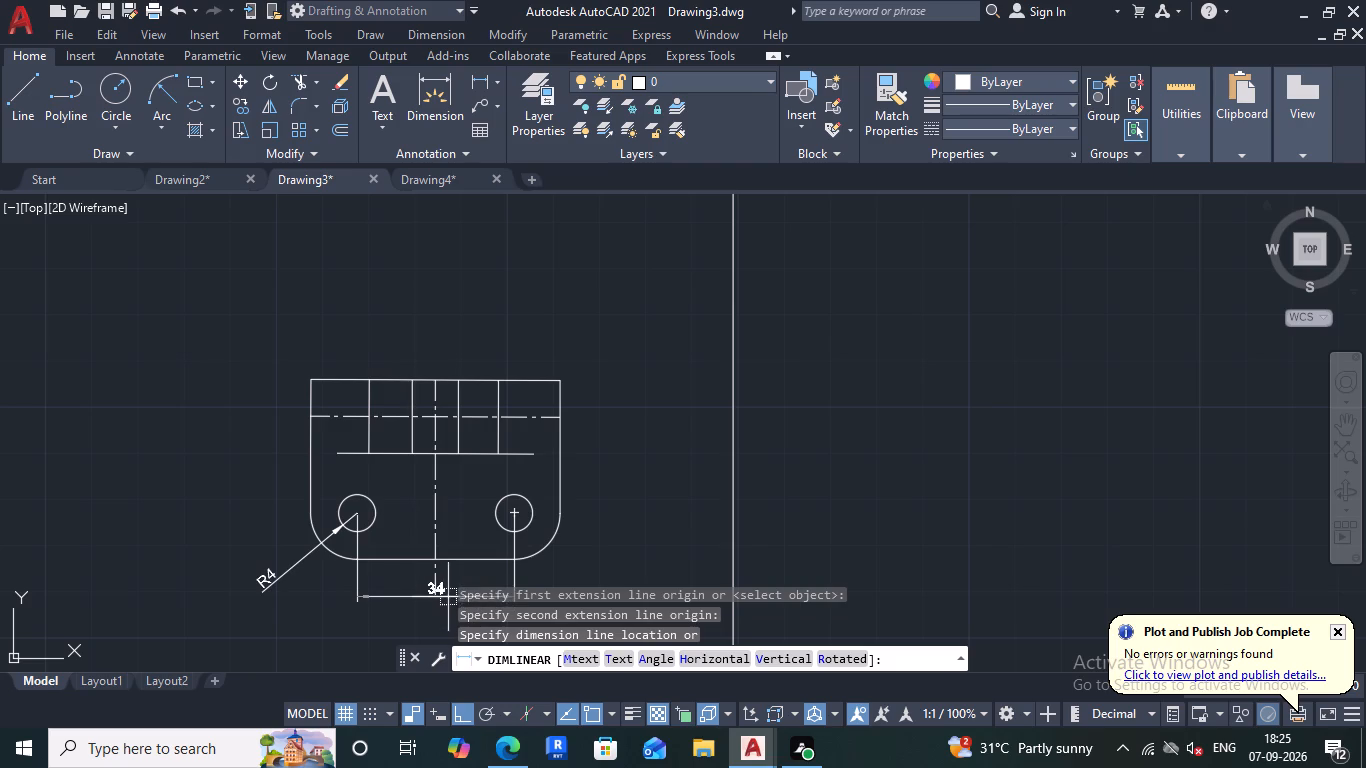
pyautogui.moveTo(448, 586); pyautogui.dragTo(430, 541, button='middle')
pyautogui.click(422, 568)
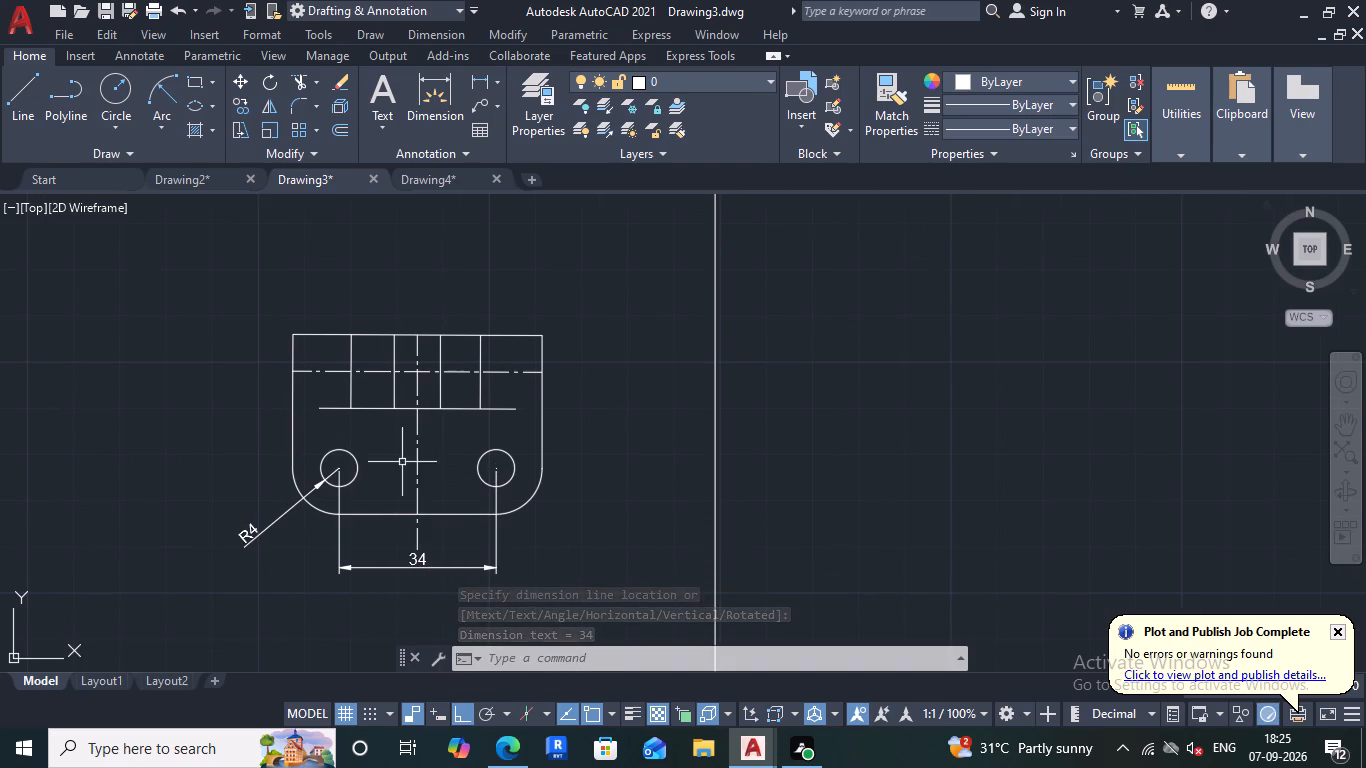
# Draw a vertical line along the centre line from the horizontal line above the holes to the top view's bottom edge.
pyautogui.click(20, 95)
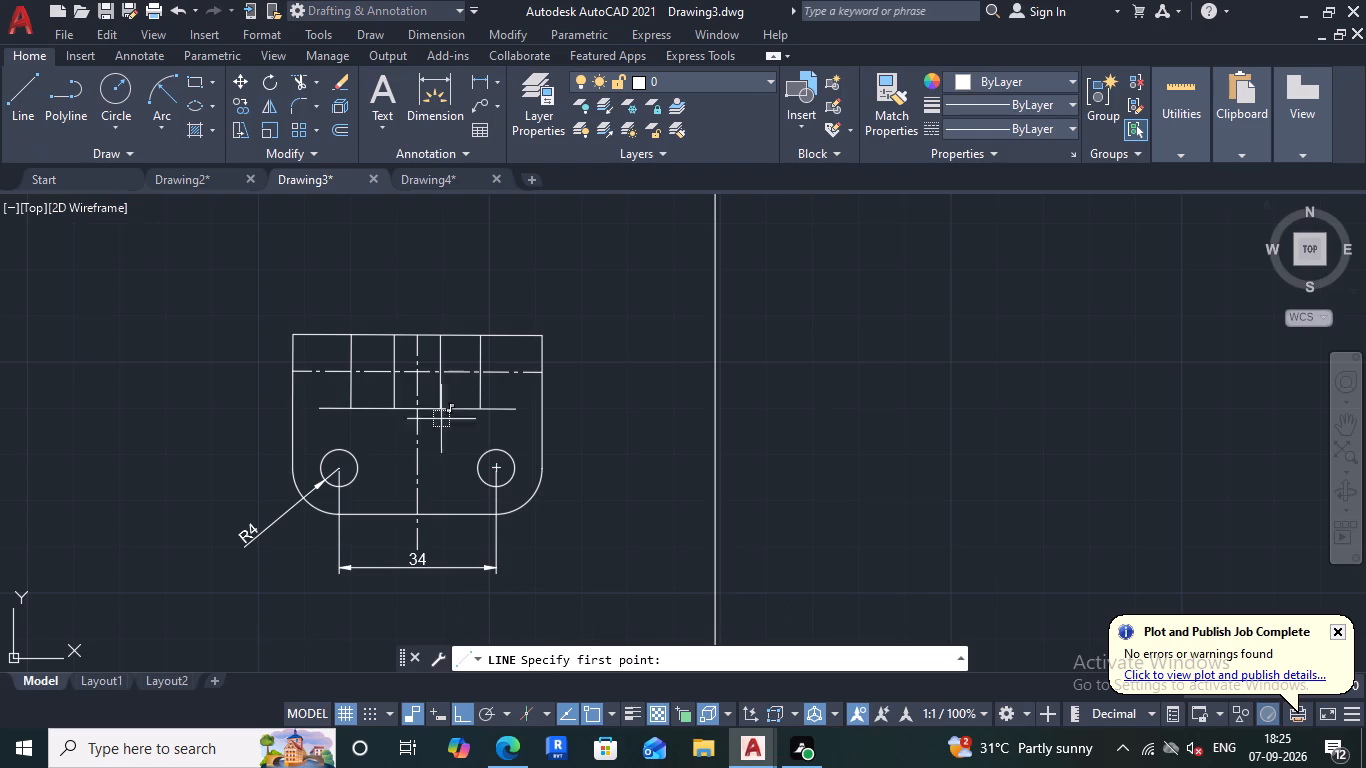
pyautogui.click(416, 406)
pyautogui.click(415, 513)
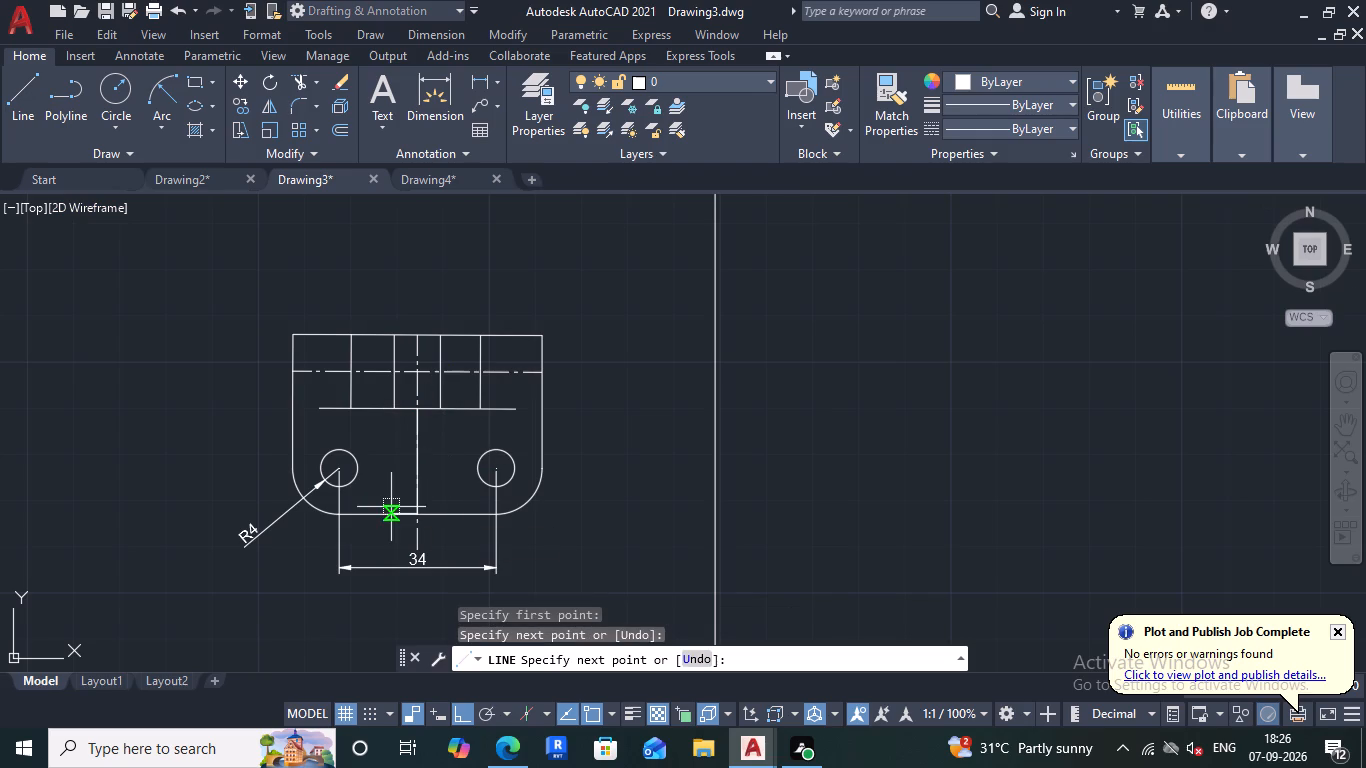
pyautogui.press('Escape')
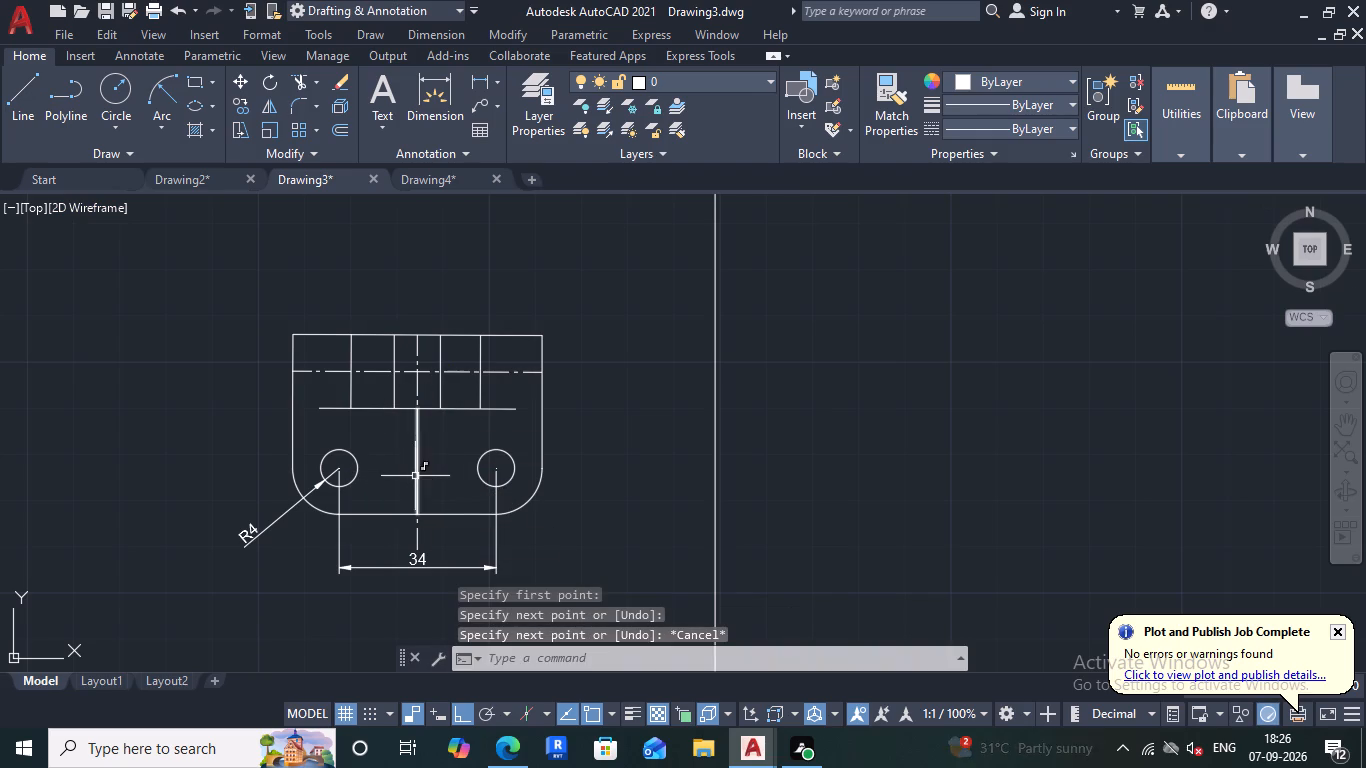
# Copy the new vertical line 3 units to each side of the centre line and delete the original.
pyautogui.click(415, 476)
pyautogui.click(236, 108)
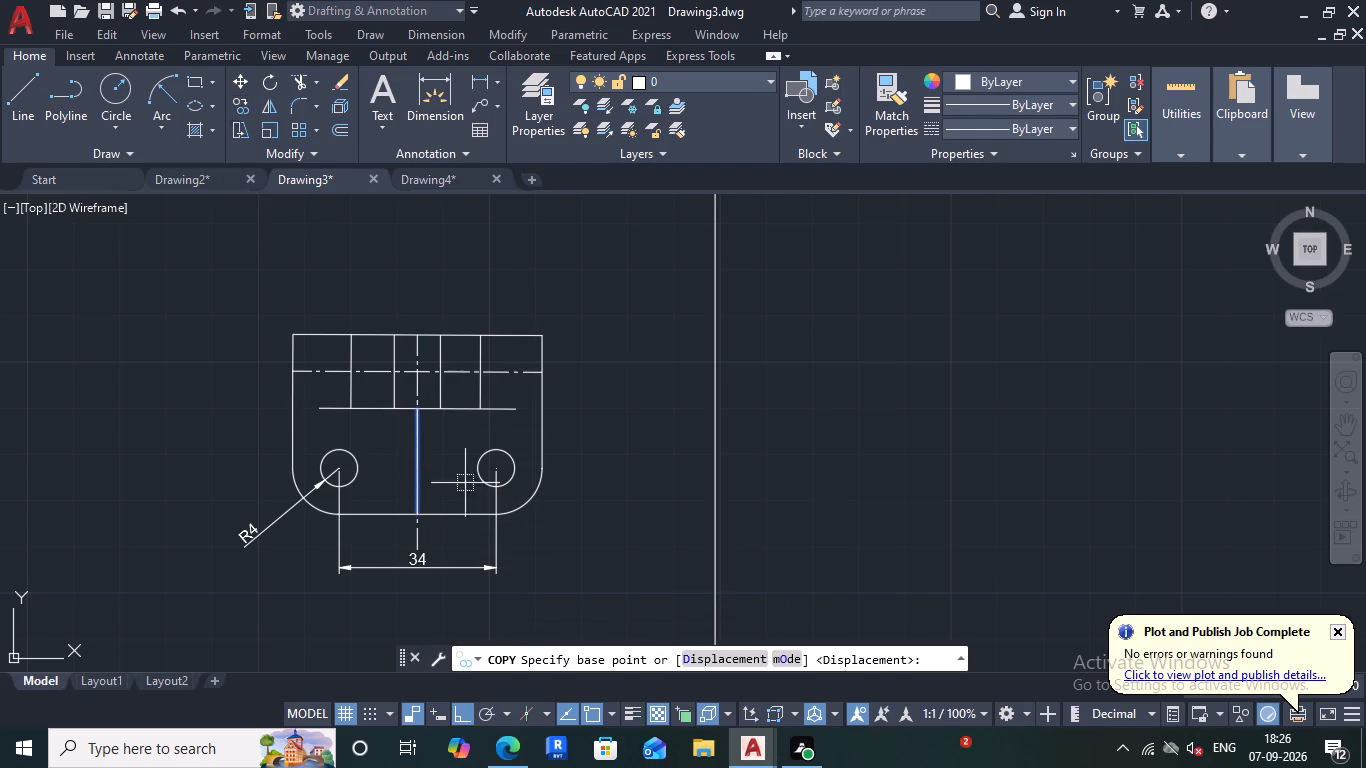
pyautogui.click(416, 516)
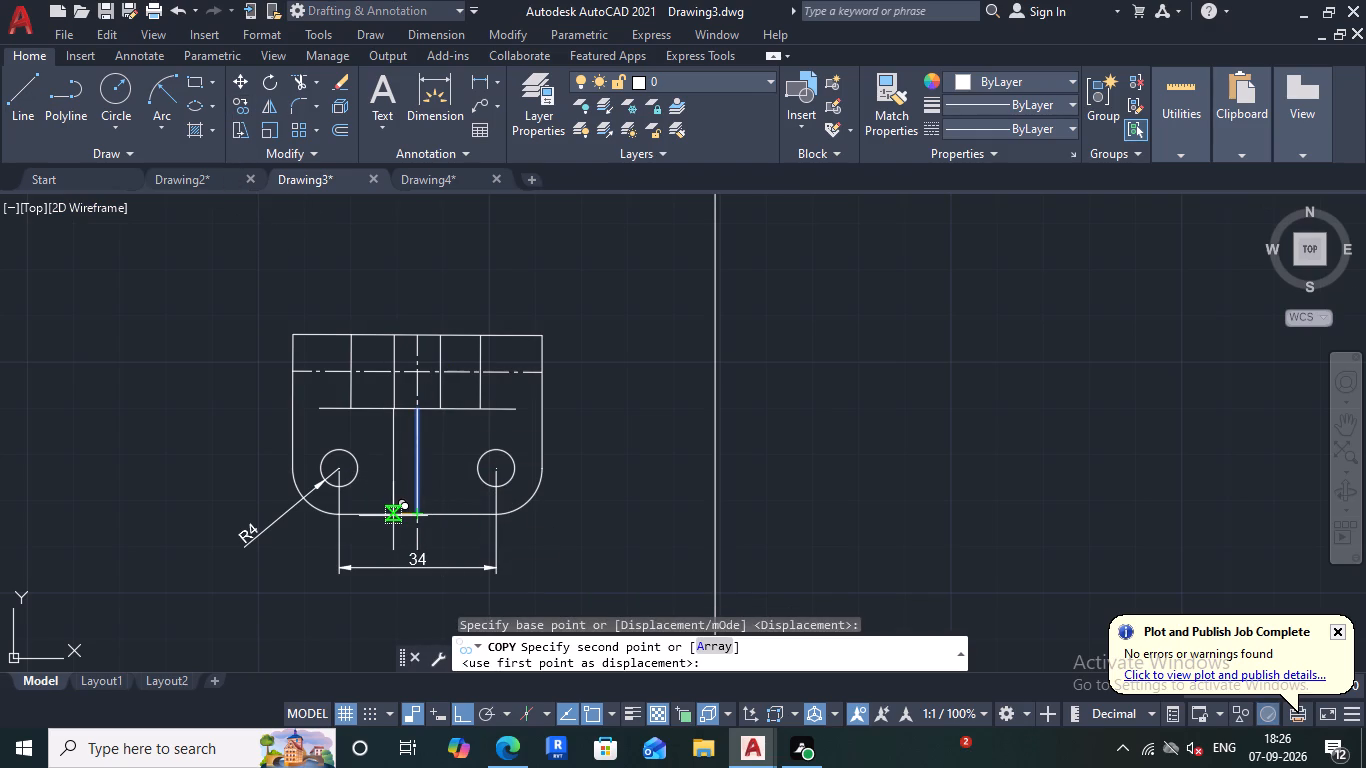
pyautogui.press('3')
pyautogui.press('Return')
pyautogui.press('3')
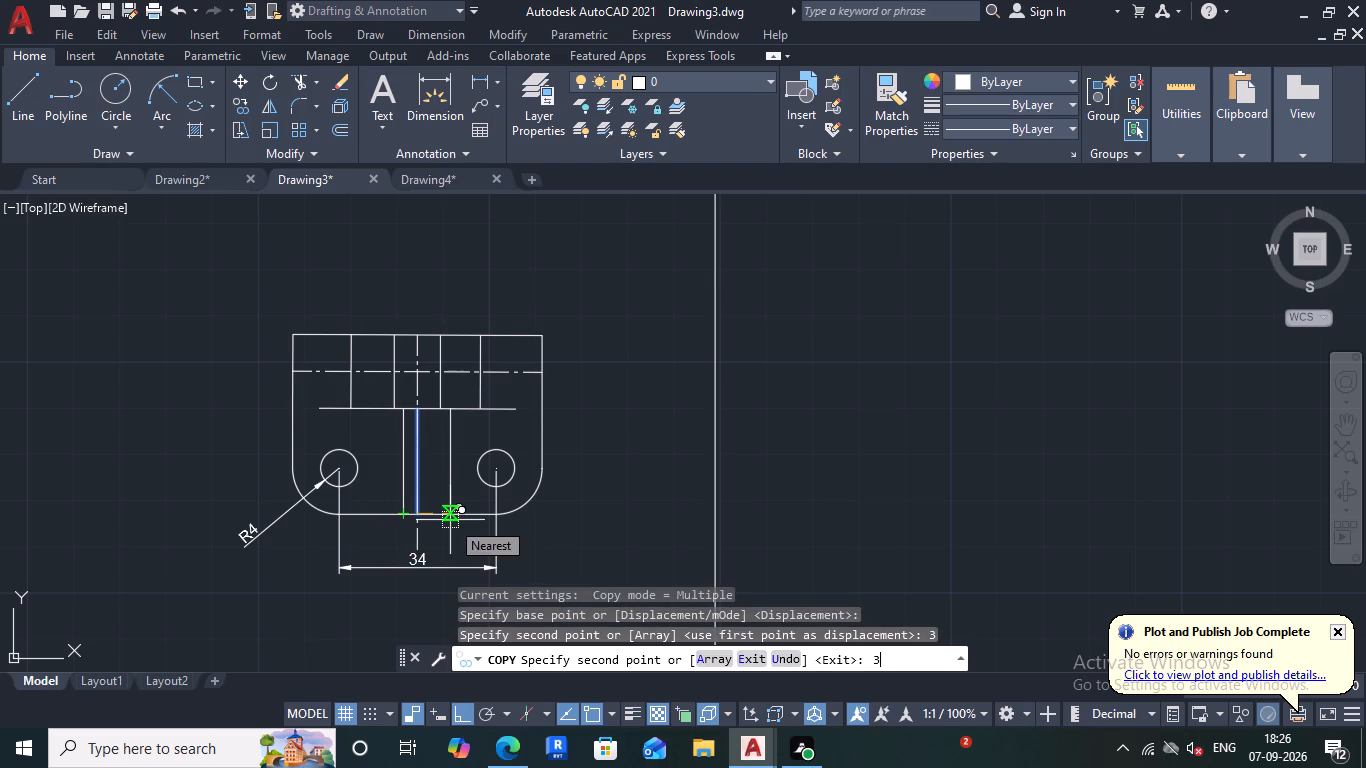
pyautogui.press('Return')
pyautogui.press('Escape')
pyautogui.click(418, 487)
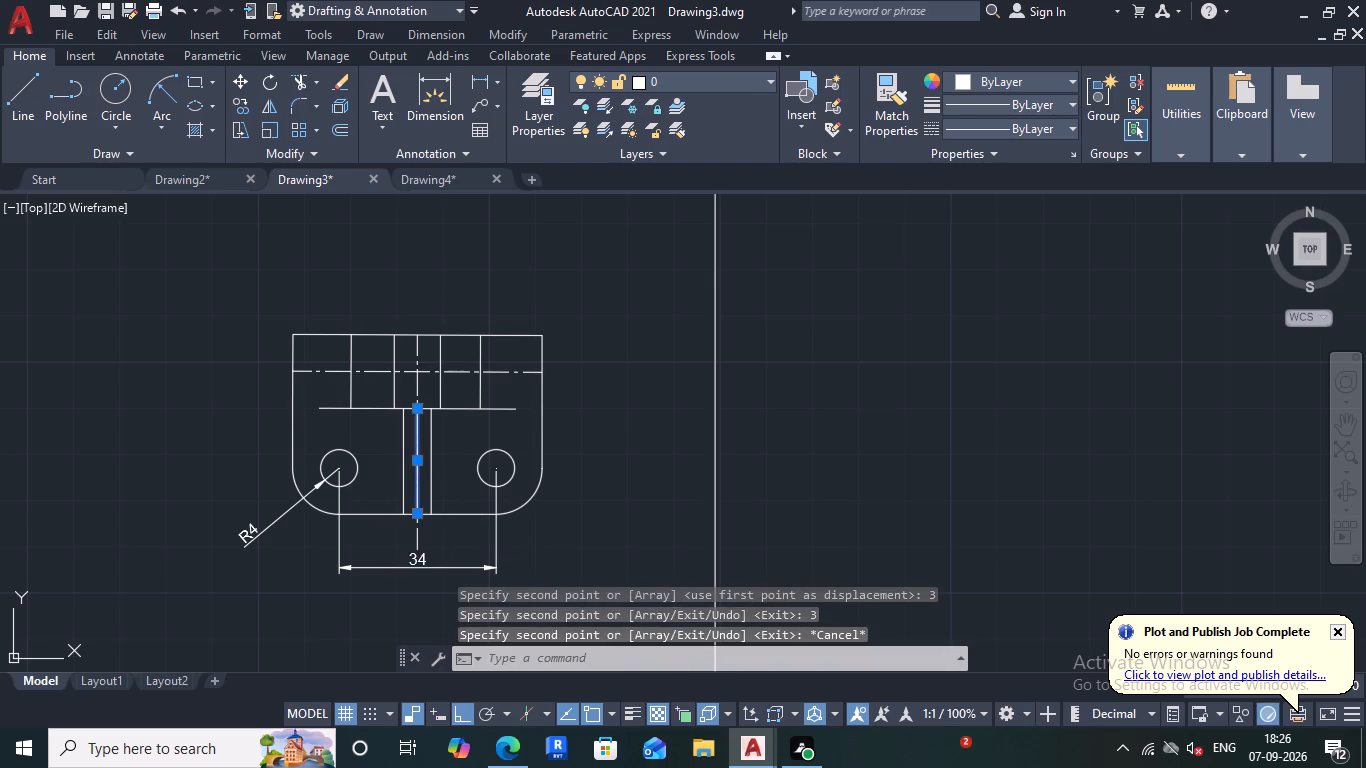
pyautogui.press('Delete')
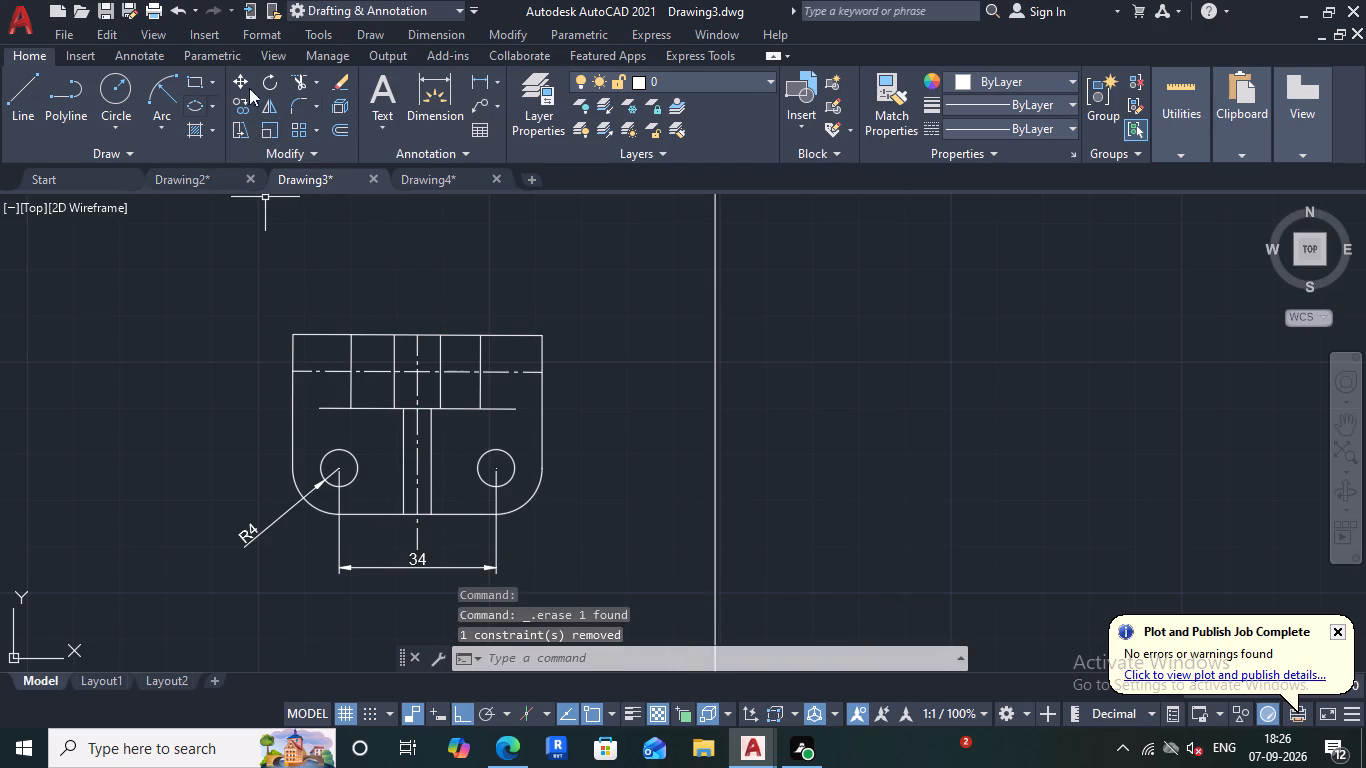
# Add a horizontal linear dimension between the two rib lines, placed between the bottom edge and the hole-spacing dimension.
pyautogui.click(482, 81)
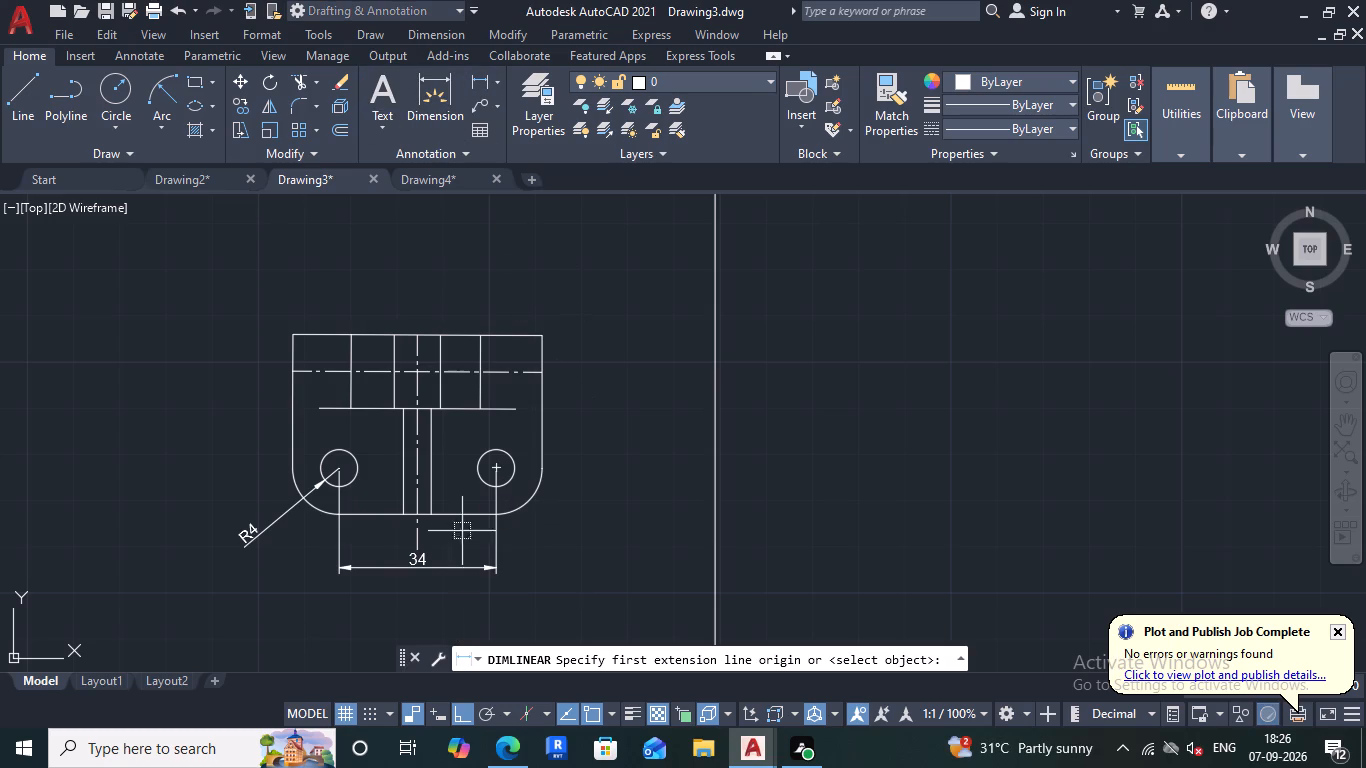
pyautogui.click(436, 513)
pyautogui.click(396, 516)
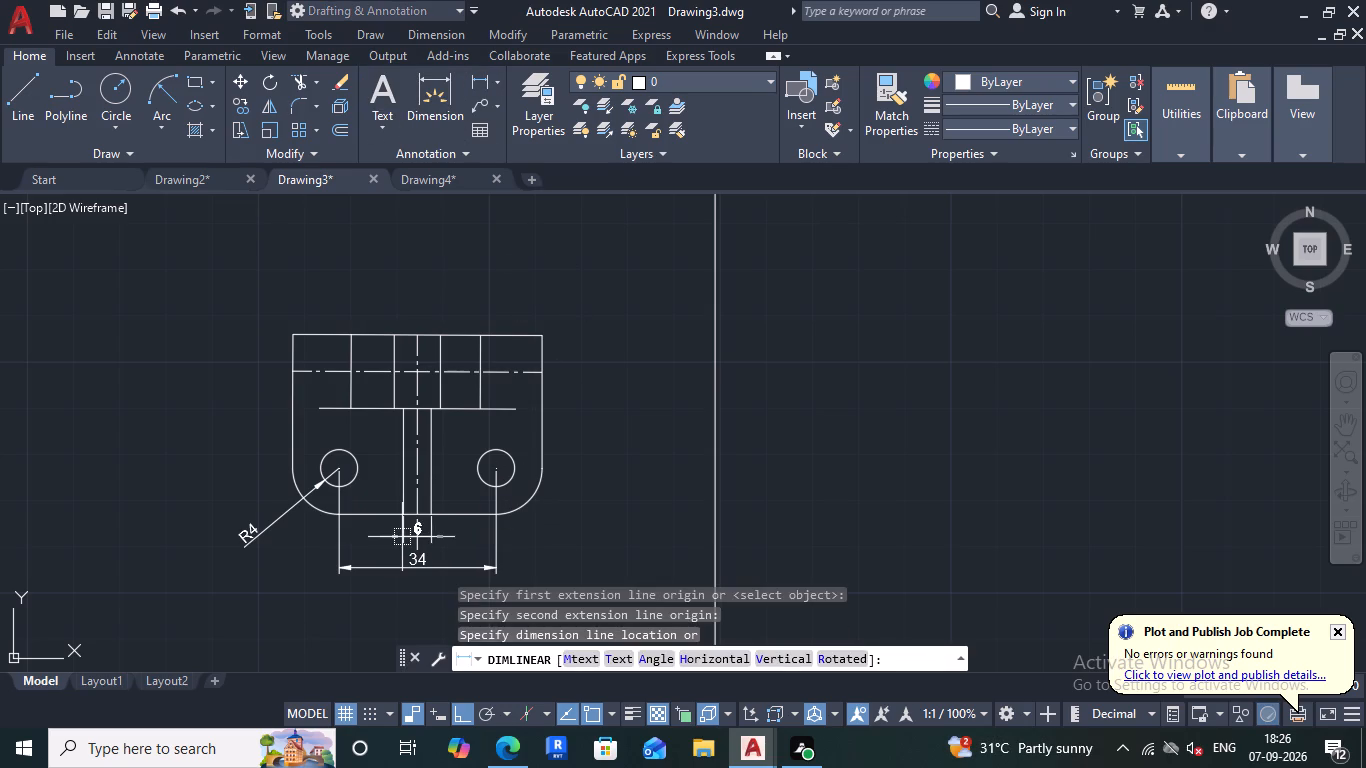
pyautogui.click(404, 537)
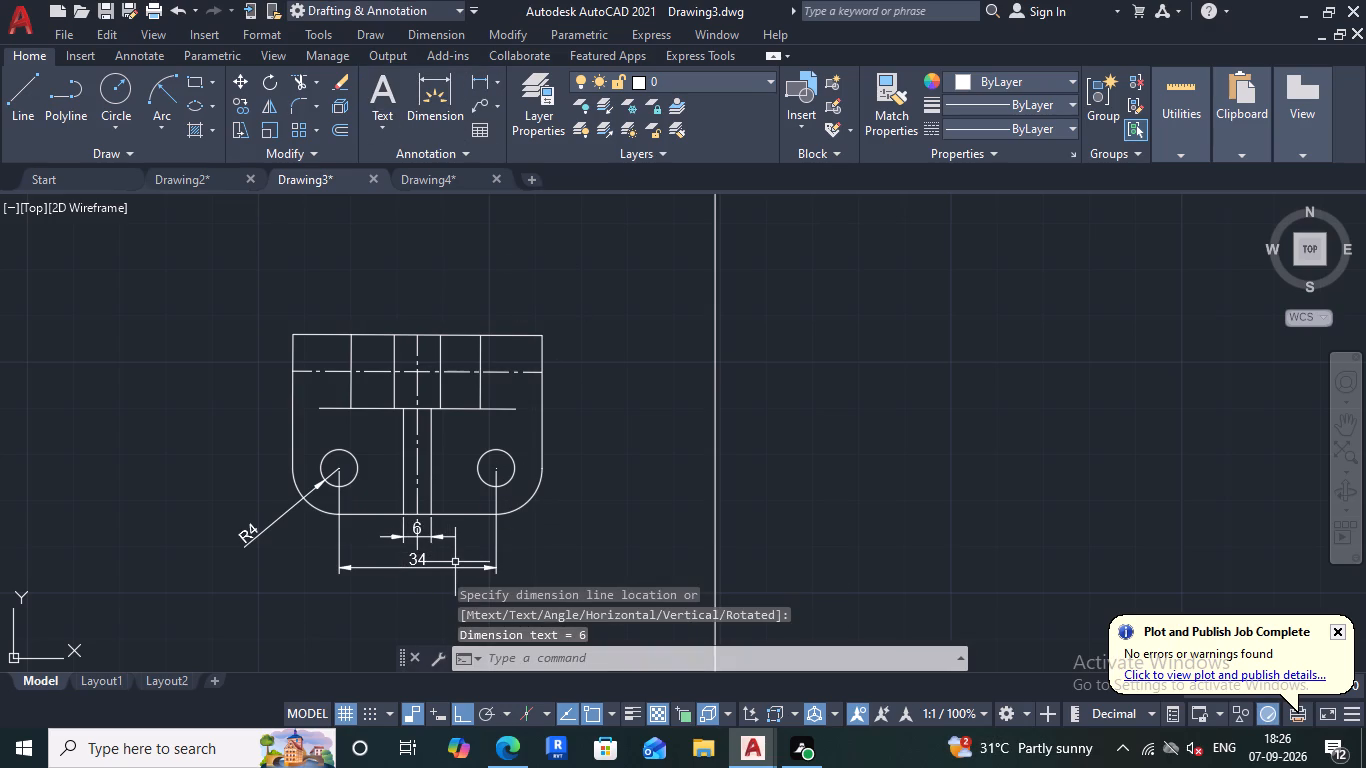
# Add a vertical linear dimension from the right hole's centre to the bottom edge, placed right of the outline.
pyautogui.moveTo(456, 562); pyautogui.dragTo(384, 573, button='middle')
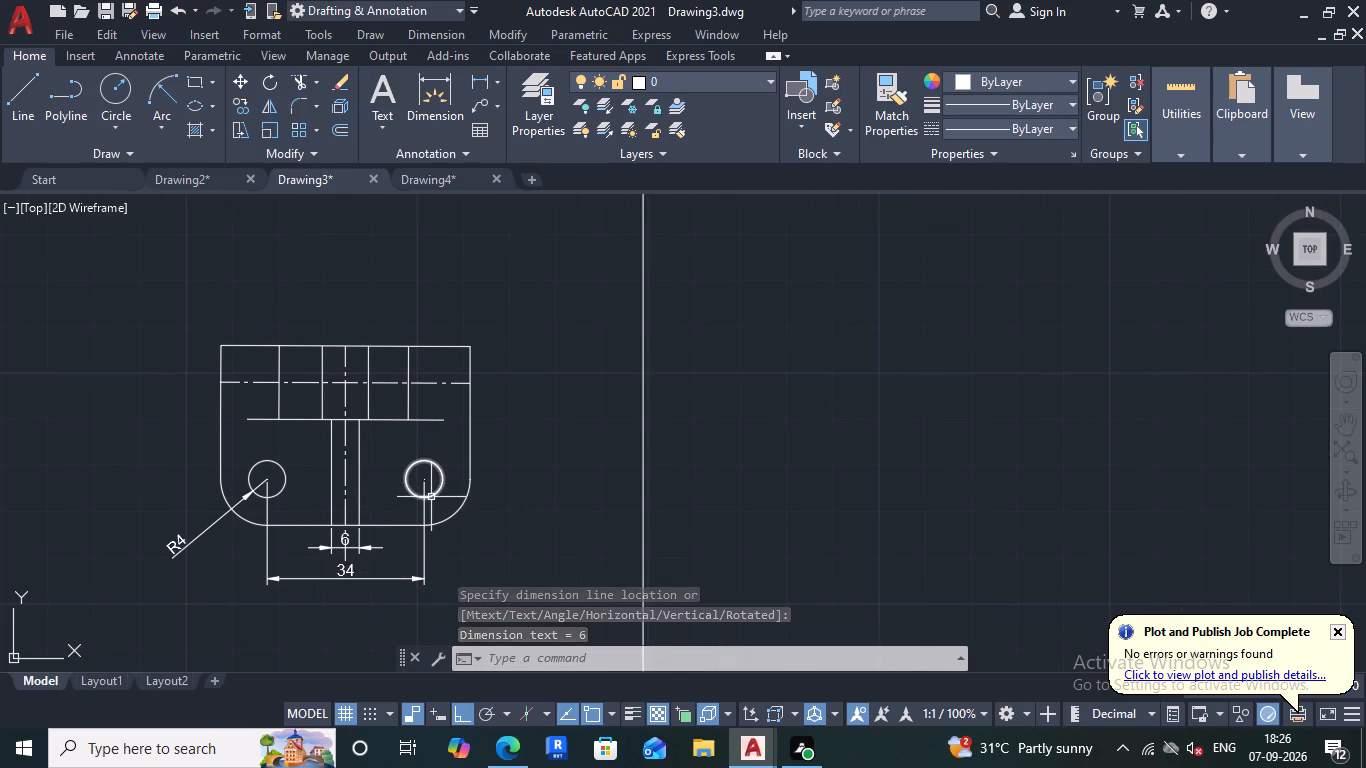
pyautogui.press('space')
pyautogui.click(425, 478)
pyautogui.click(427, 519)
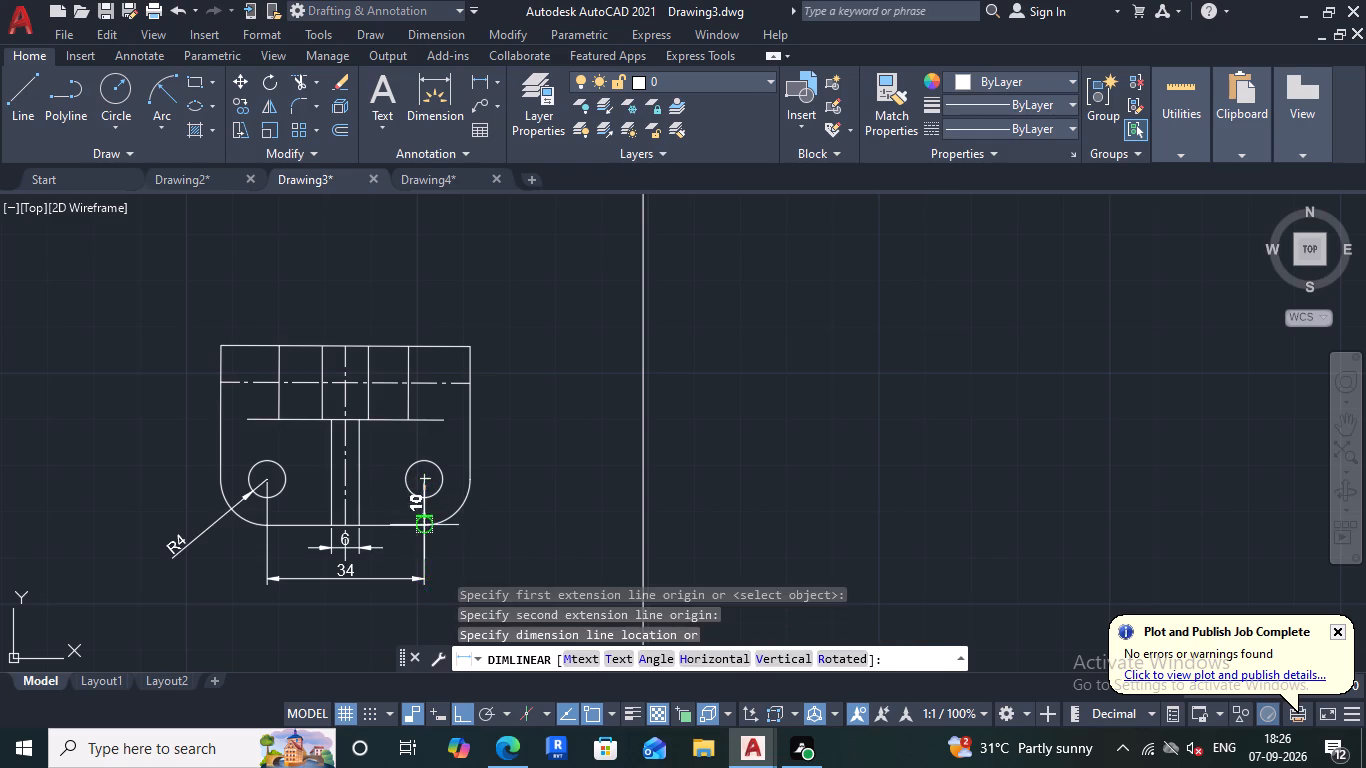
pyautogui.click(488, 513)
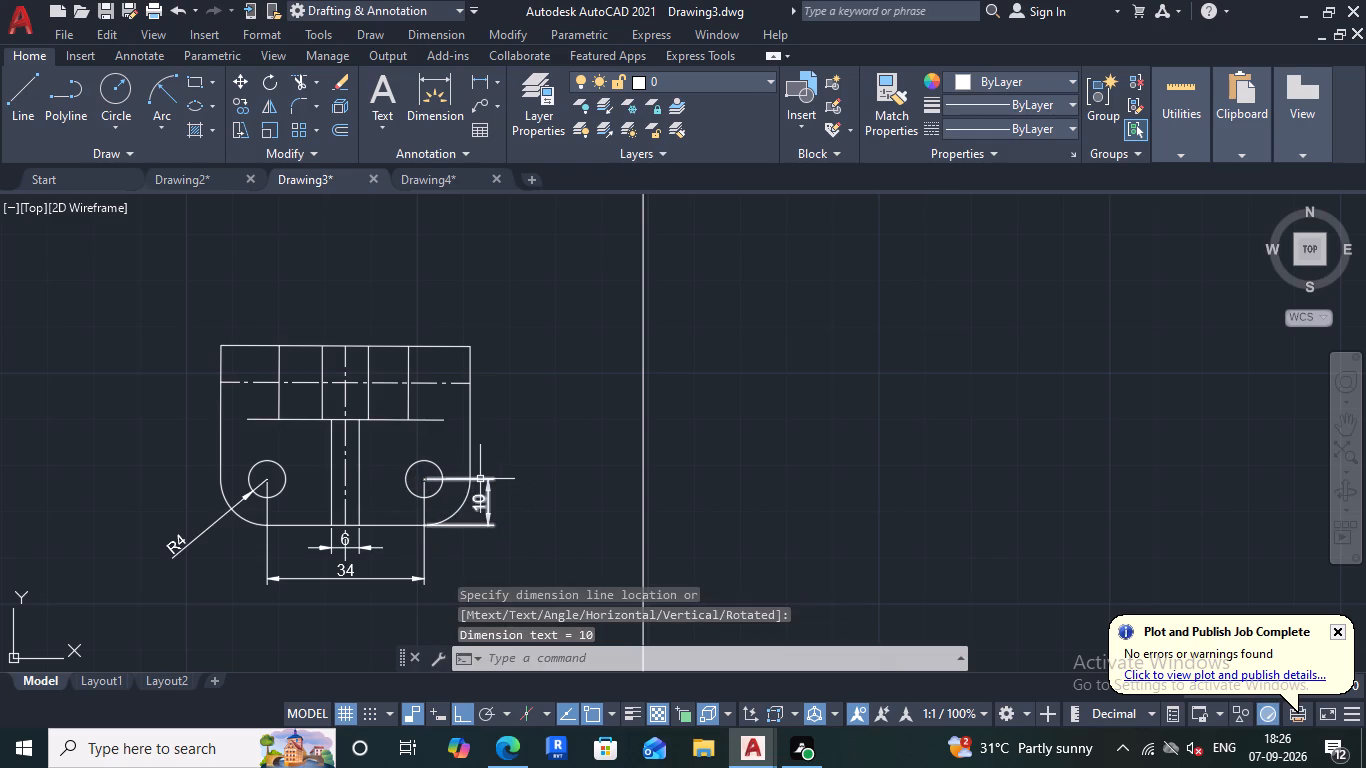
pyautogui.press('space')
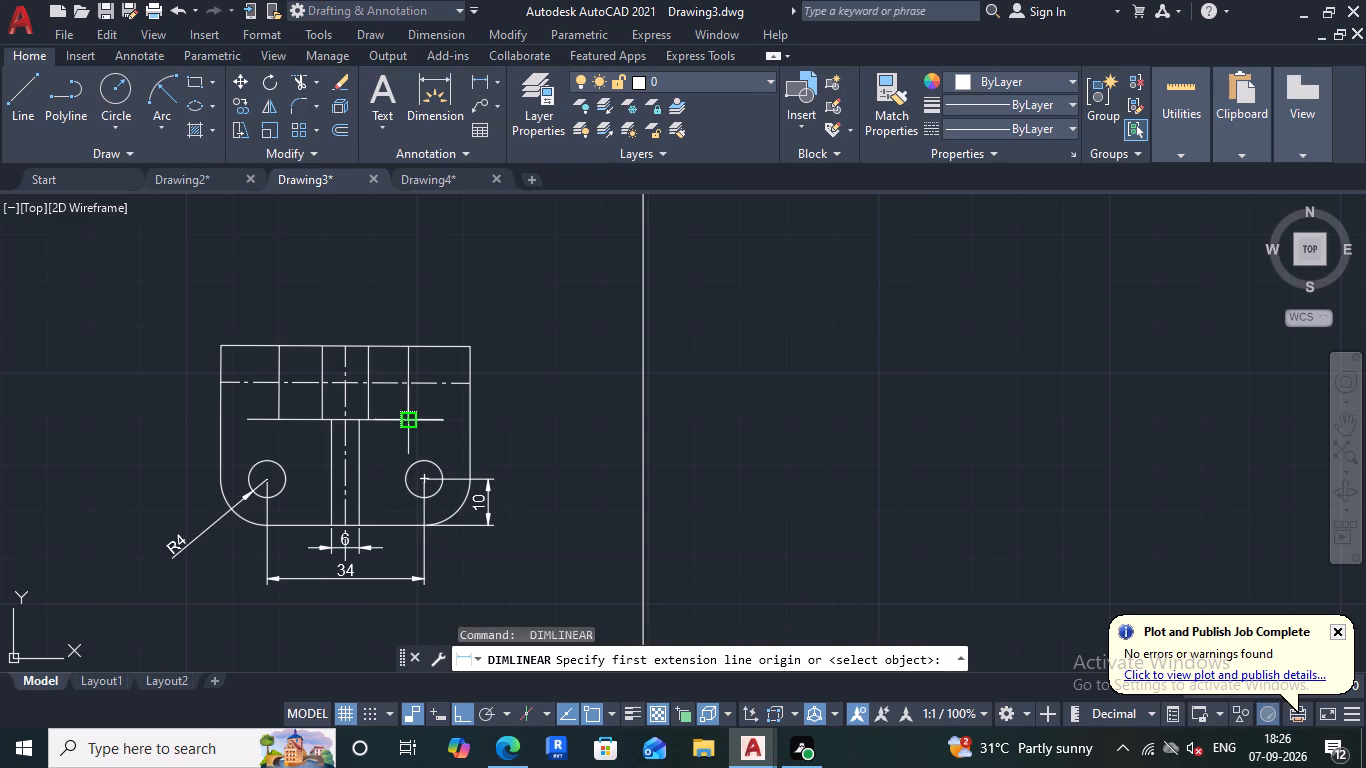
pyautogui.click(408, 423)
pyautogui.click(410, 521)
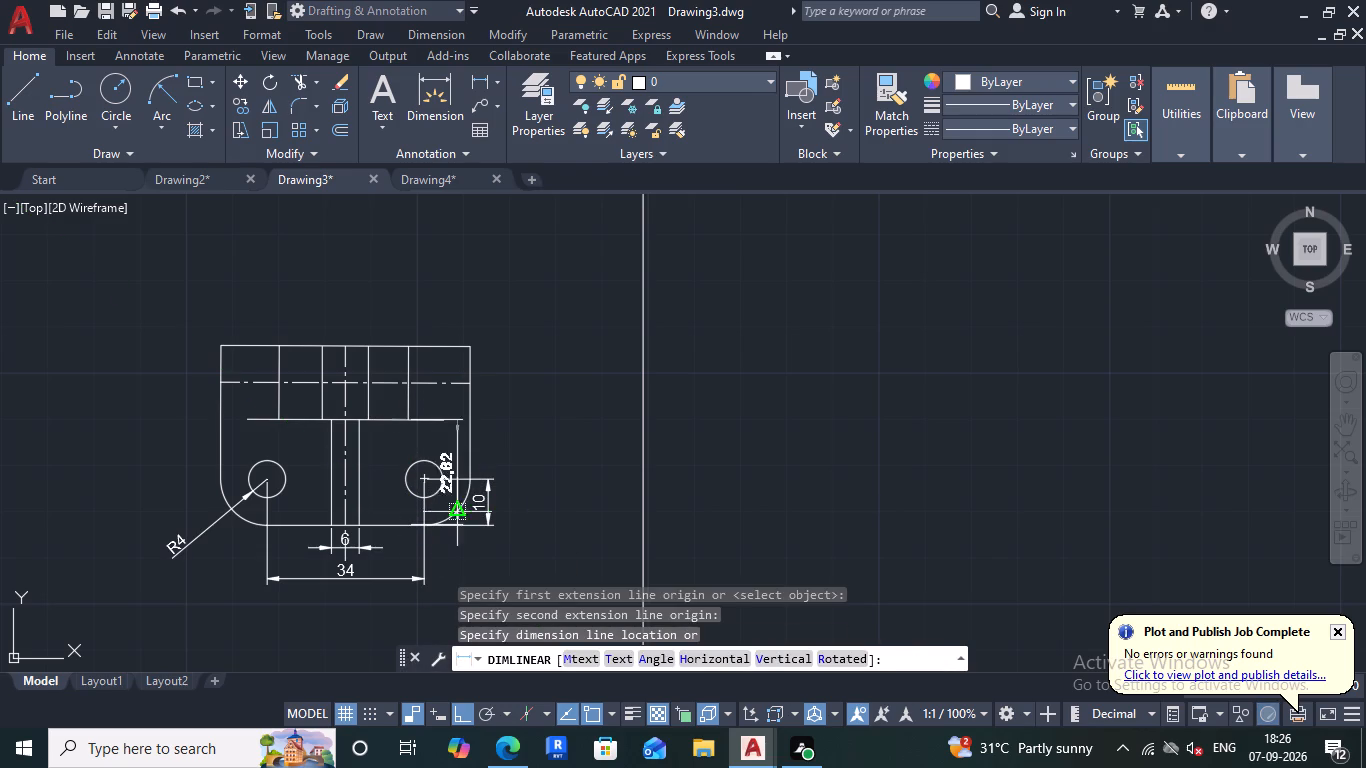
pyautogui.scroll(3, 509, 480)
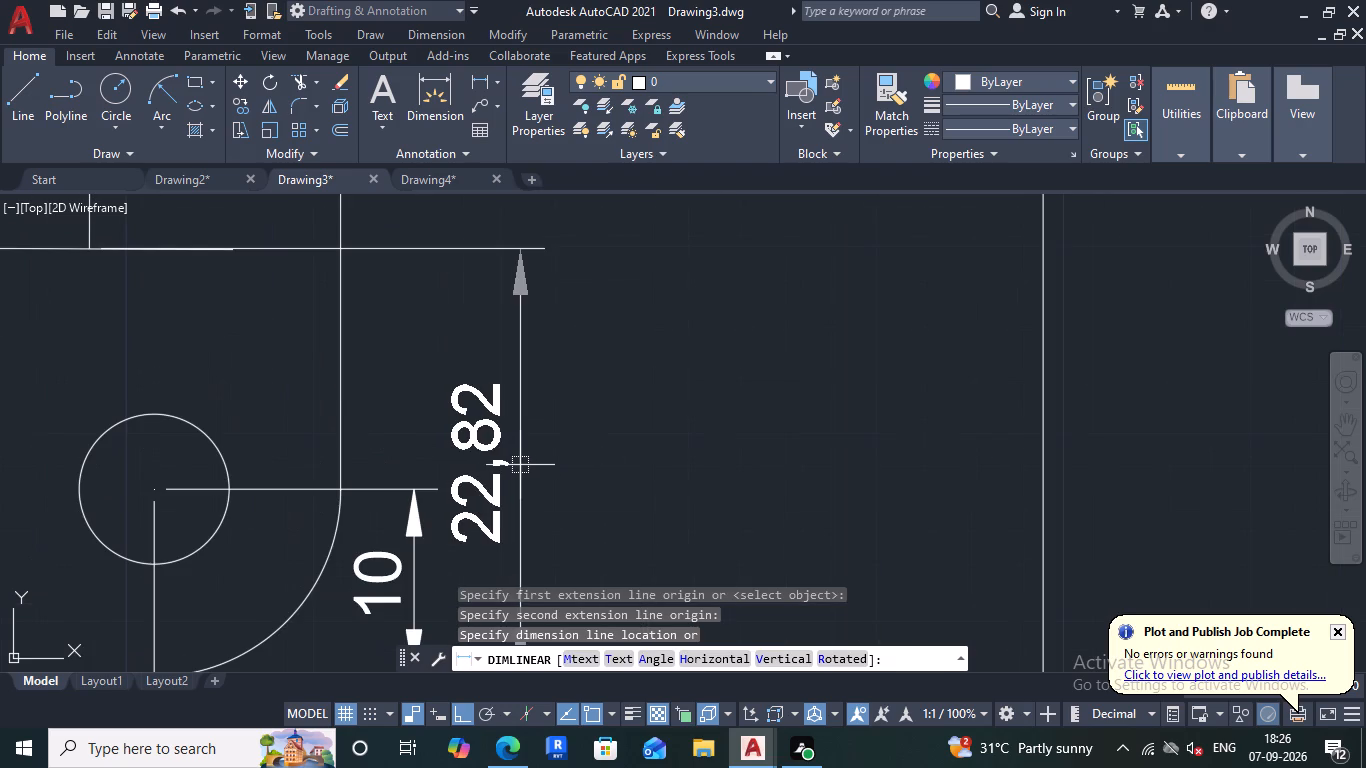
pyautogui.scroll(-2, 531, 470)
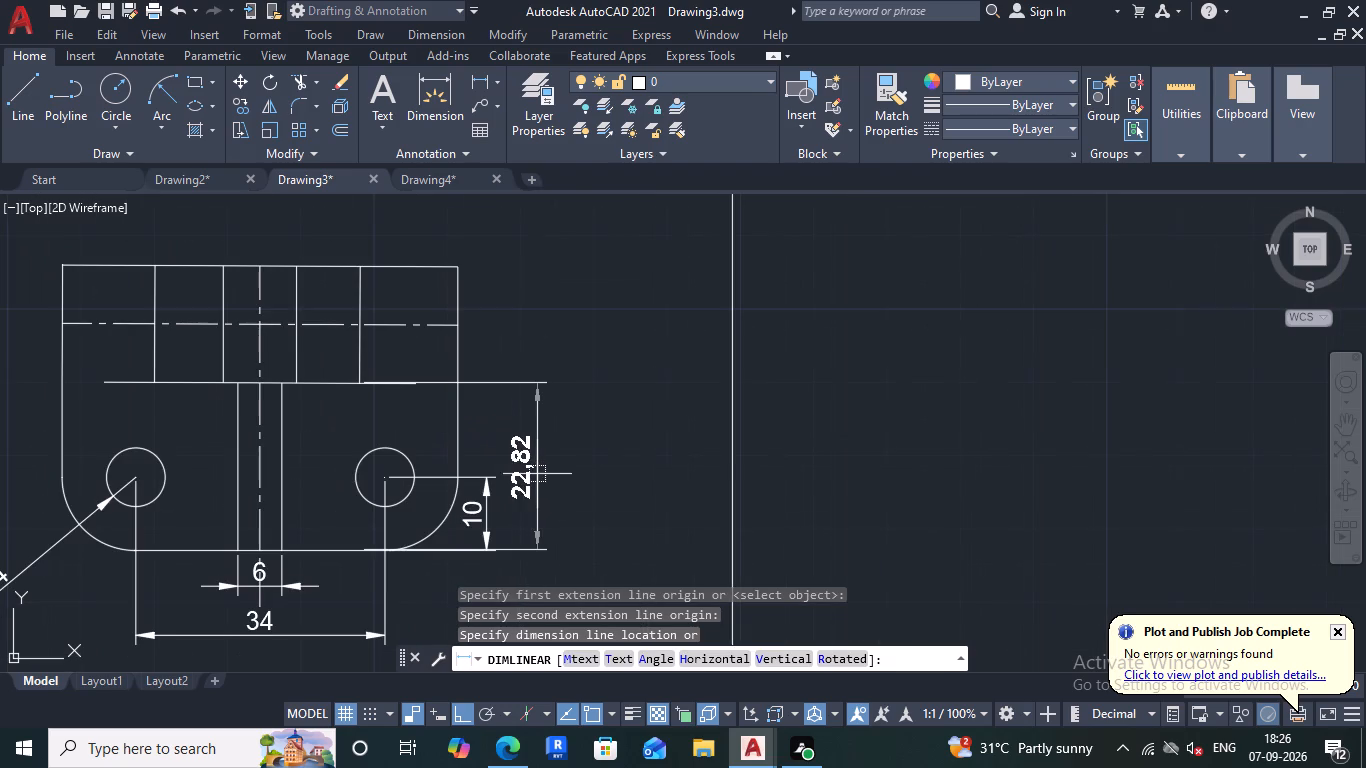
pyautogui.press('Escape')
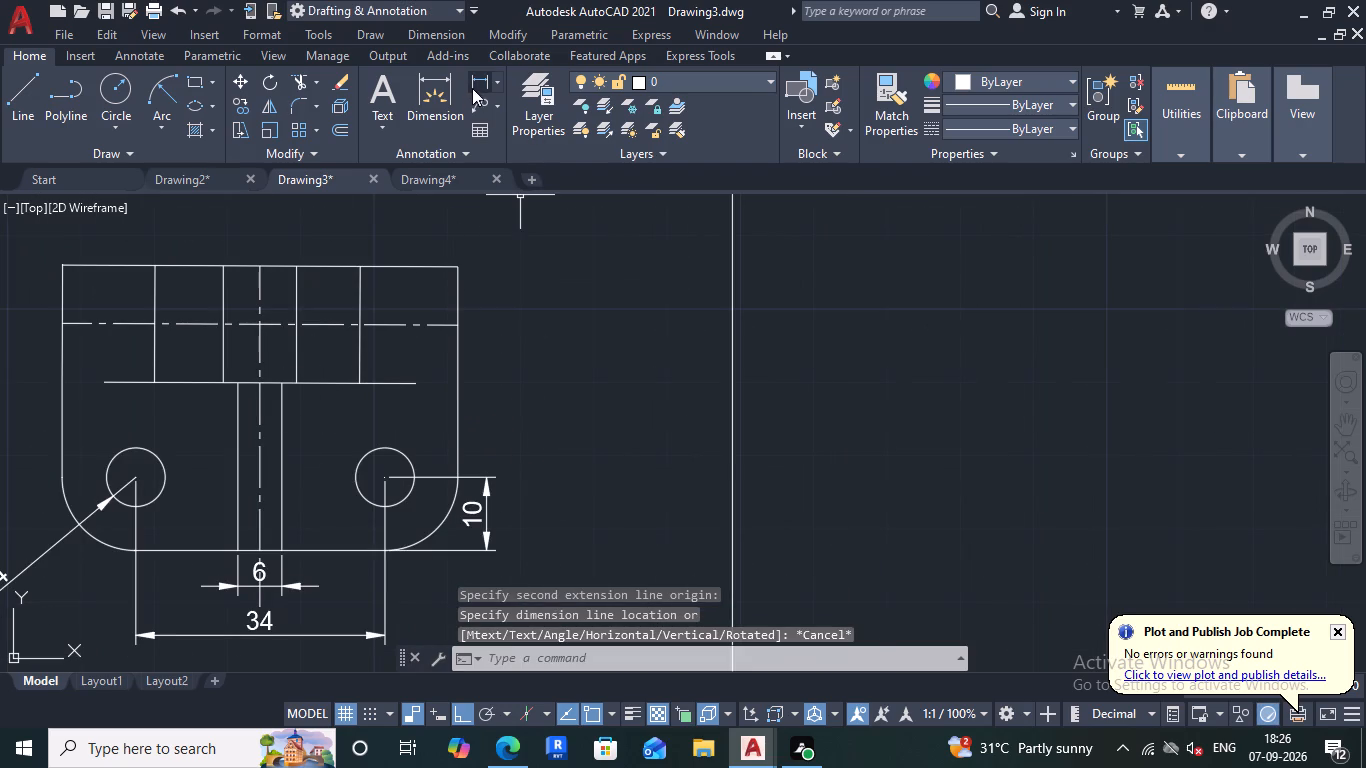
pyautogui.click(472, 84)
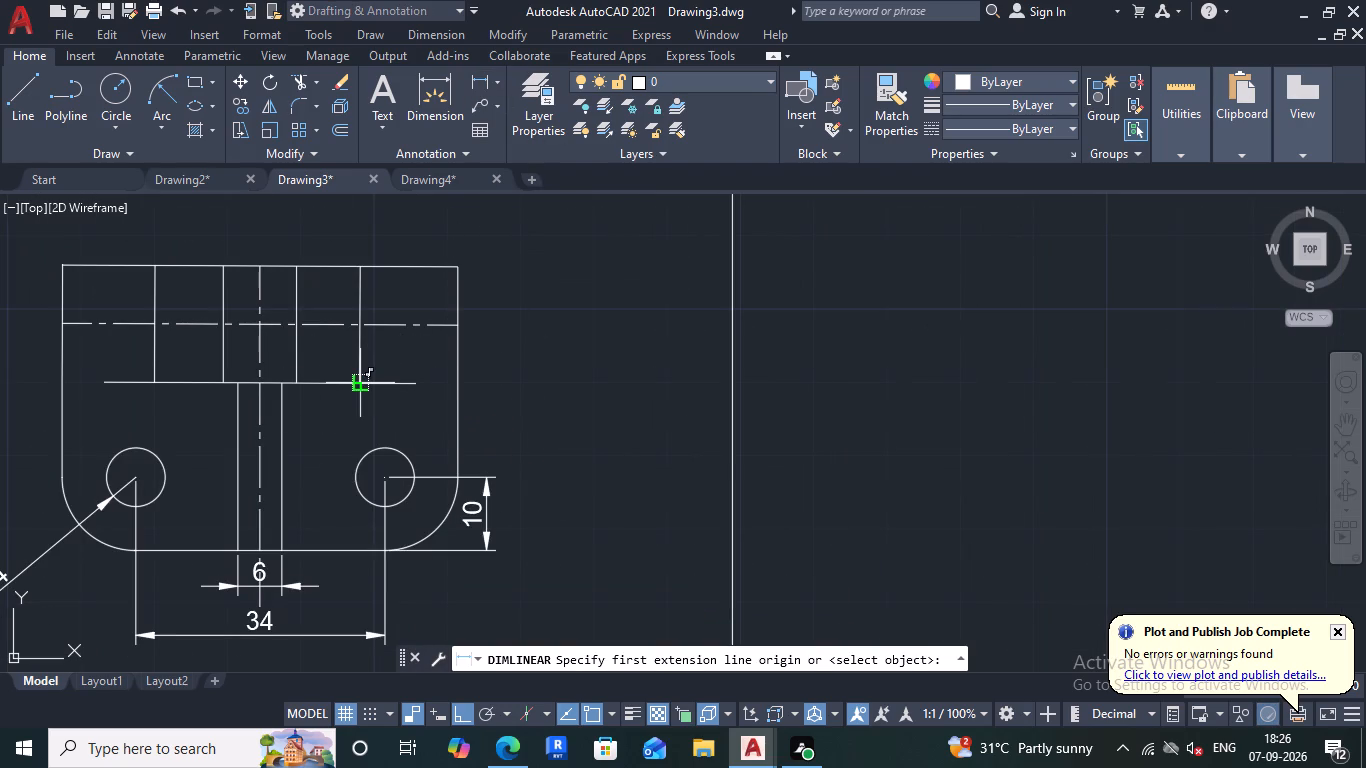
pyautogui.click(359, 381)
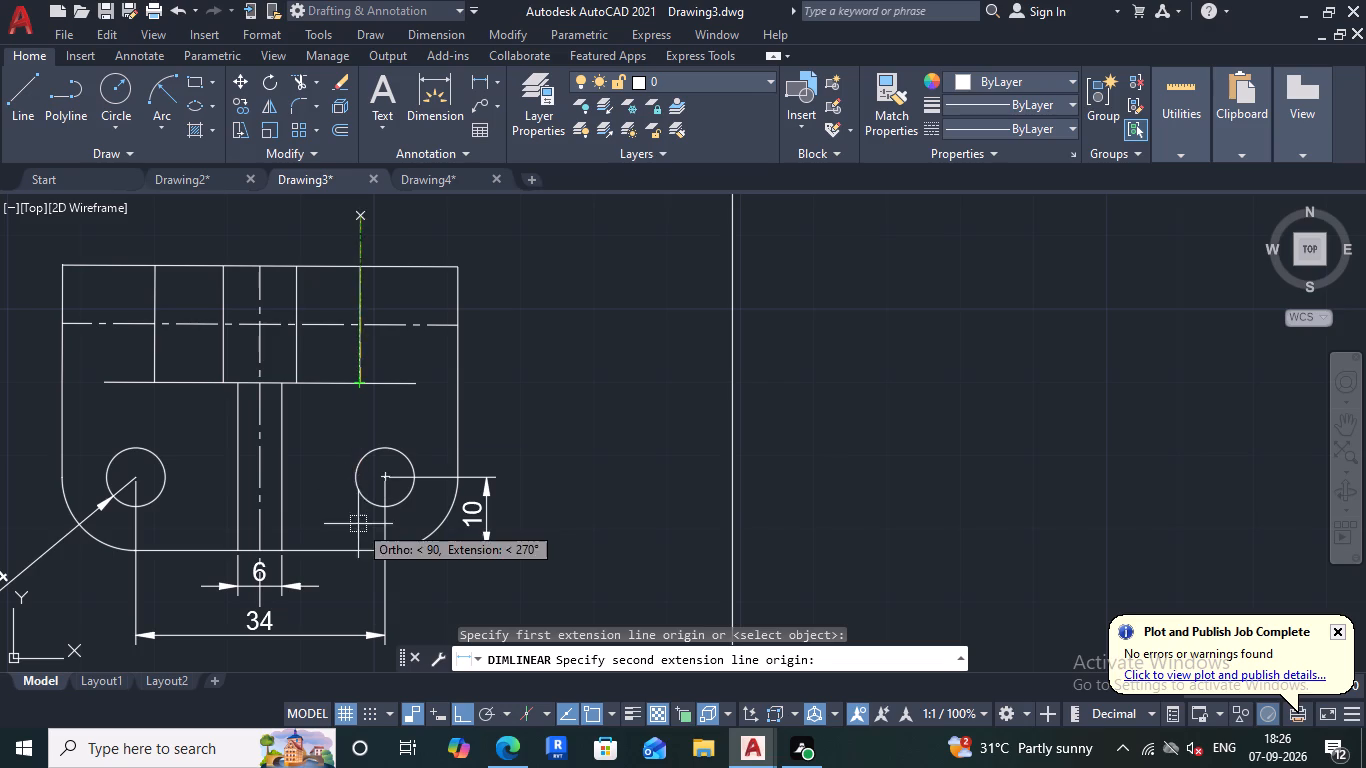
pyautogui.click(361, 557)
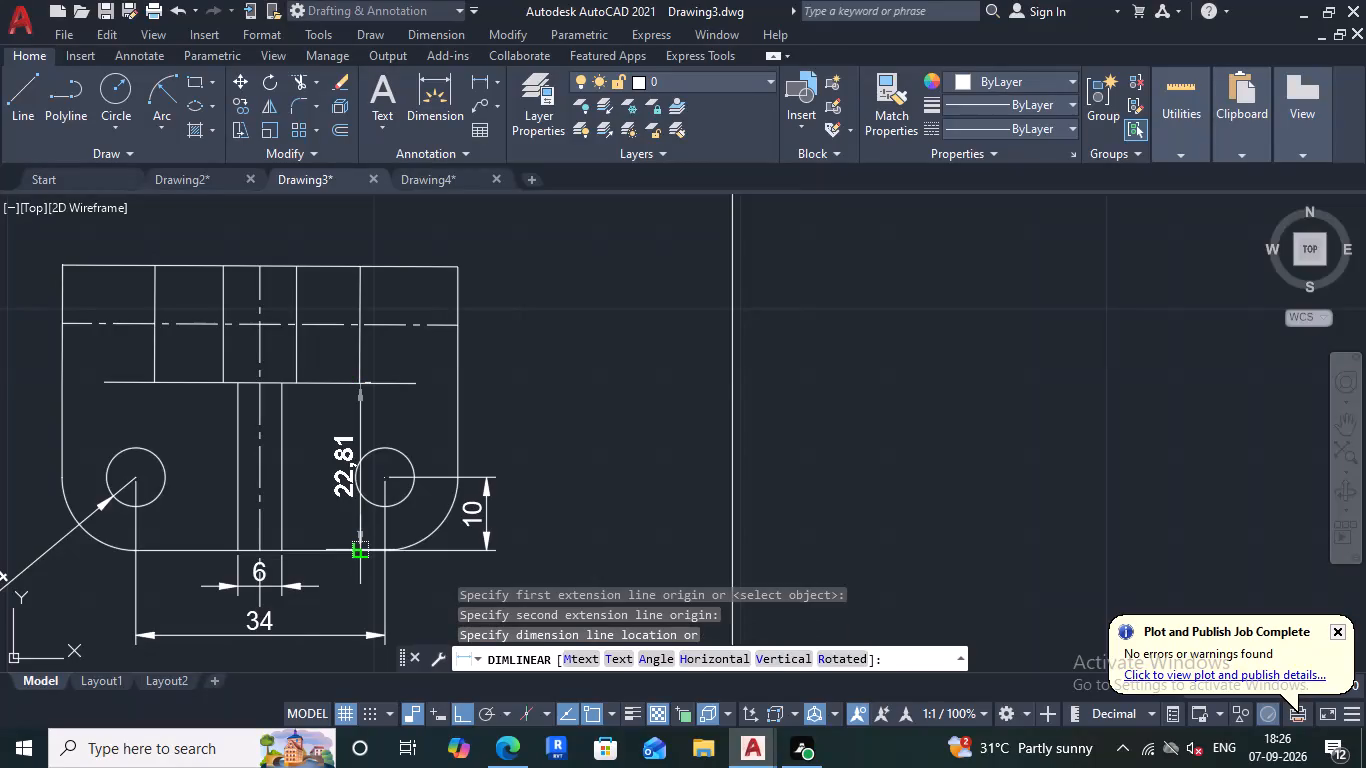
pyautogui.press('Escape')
# Add a vertical linear dimension from the horizontal line above the holes to the horizontal centre line, placed right of the top view's outline.
pyautogui.scroll(-2, 396, 424)
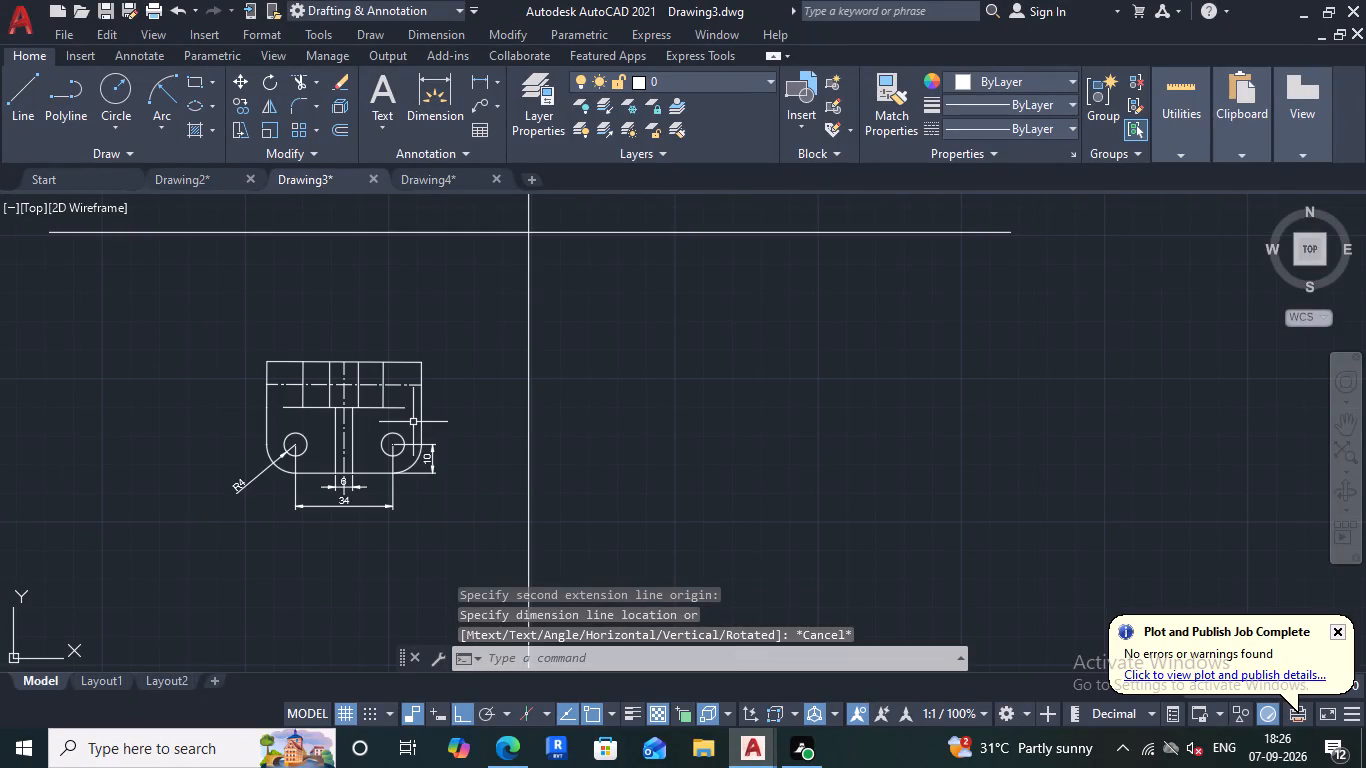
pyautogui.press('space')
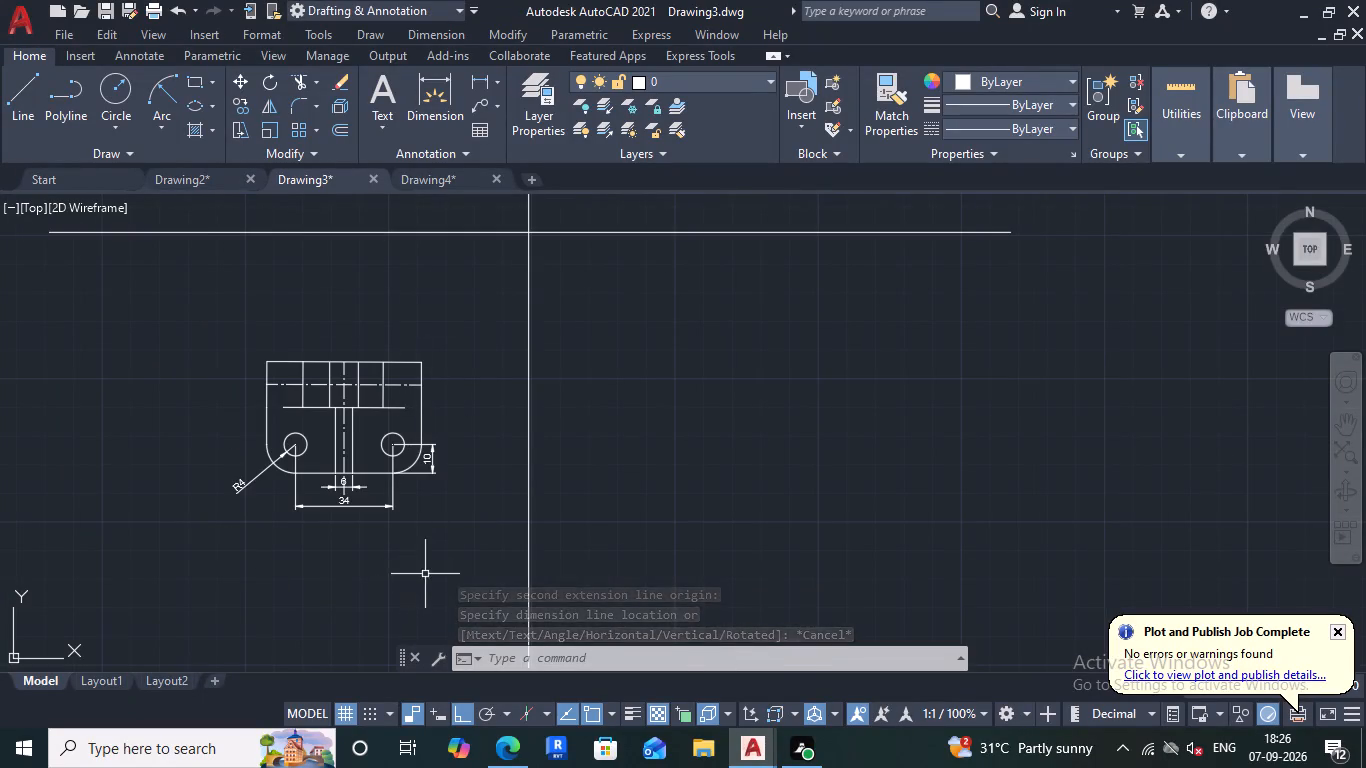
pyautogui.scroll(3, 377, 405)
pyautogui.click(403, 409)
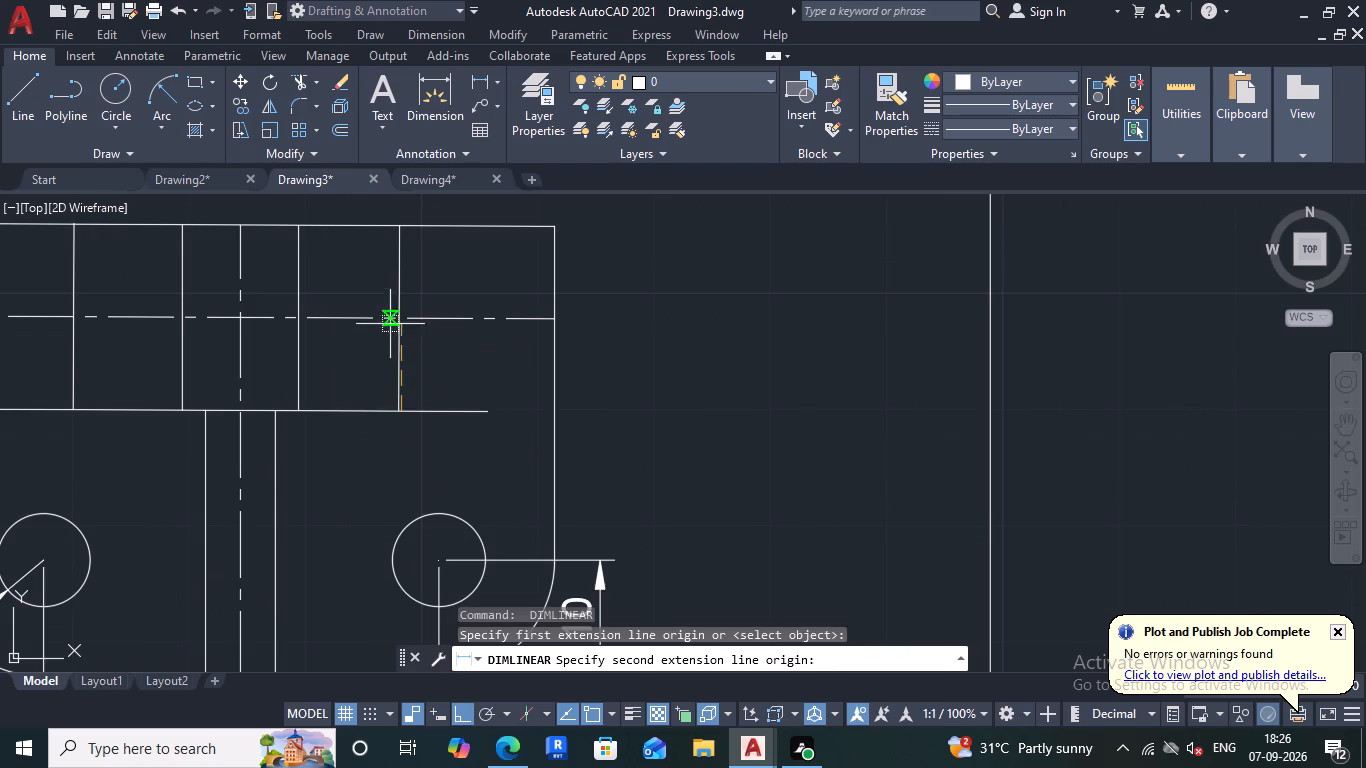
pyautogui.click(395, 320)
pyautogui.click(621, 333)
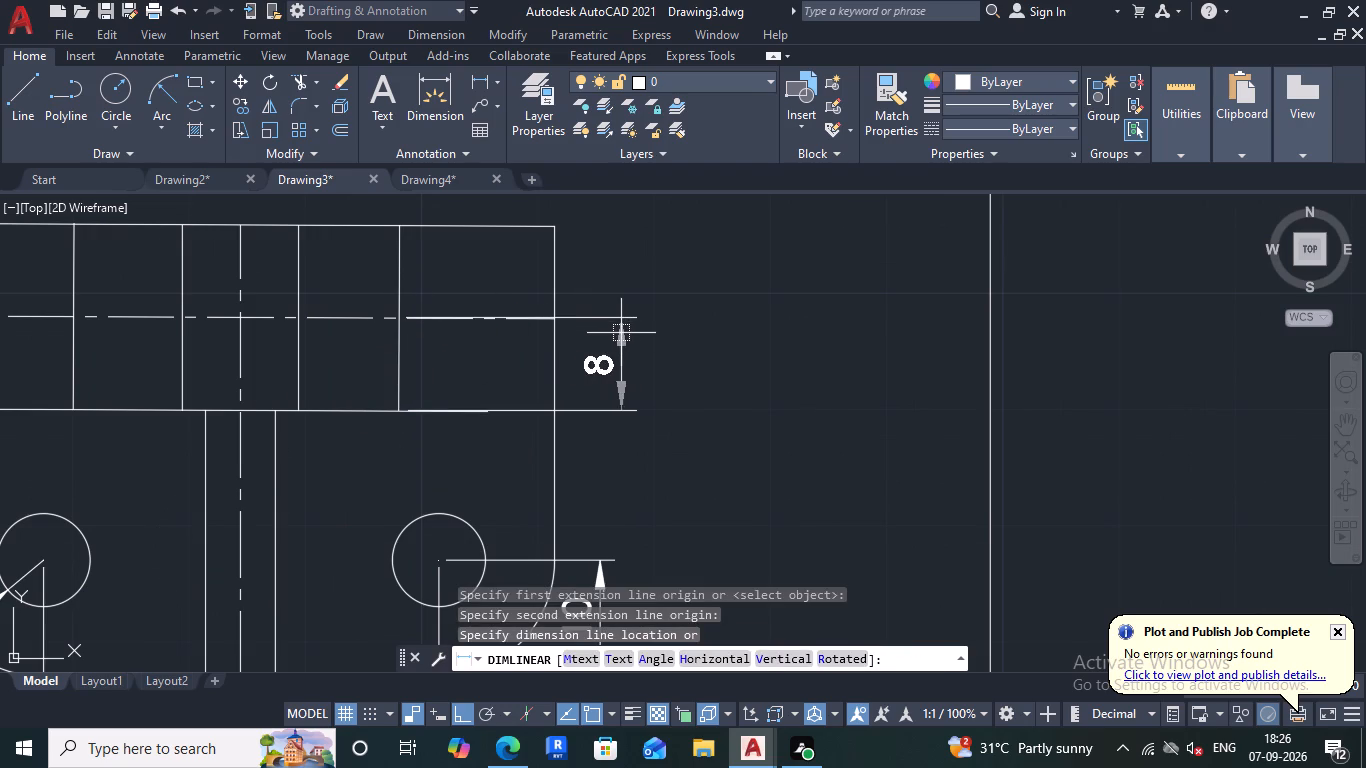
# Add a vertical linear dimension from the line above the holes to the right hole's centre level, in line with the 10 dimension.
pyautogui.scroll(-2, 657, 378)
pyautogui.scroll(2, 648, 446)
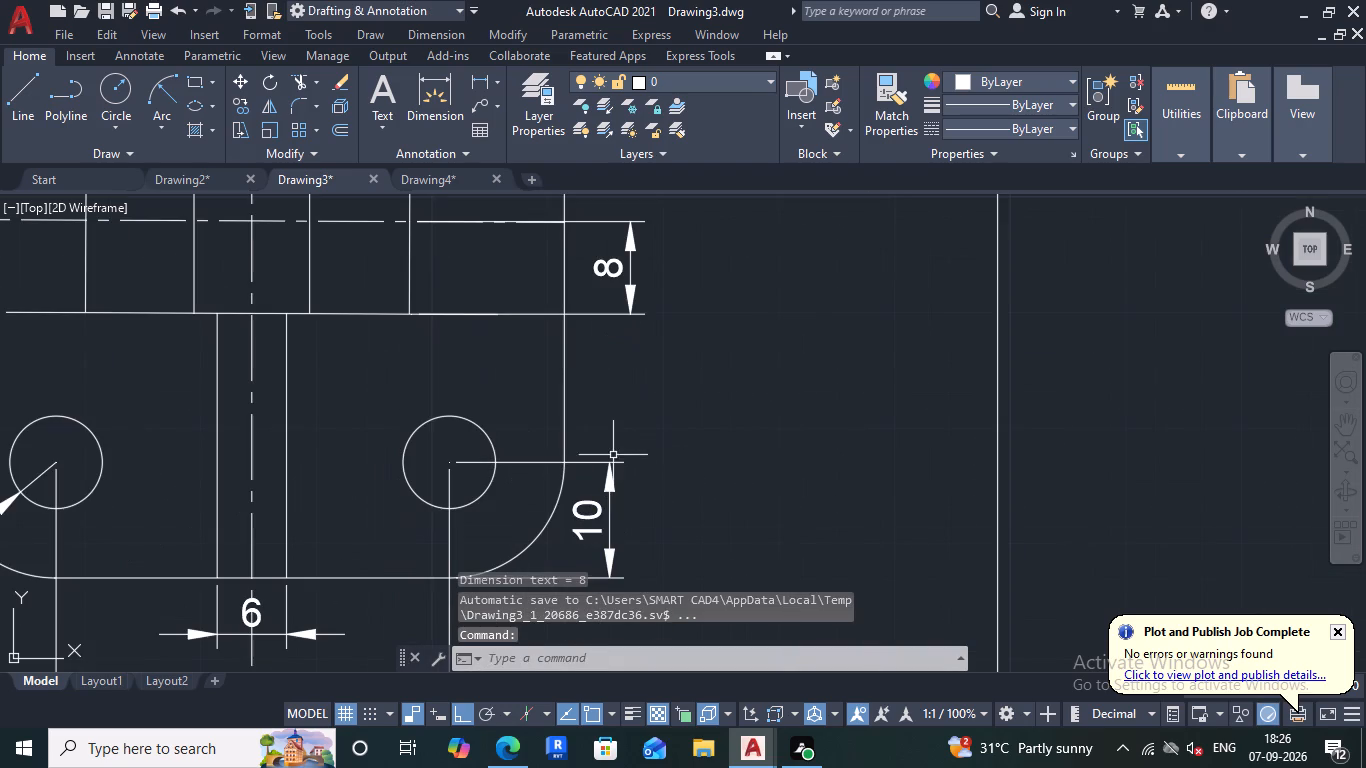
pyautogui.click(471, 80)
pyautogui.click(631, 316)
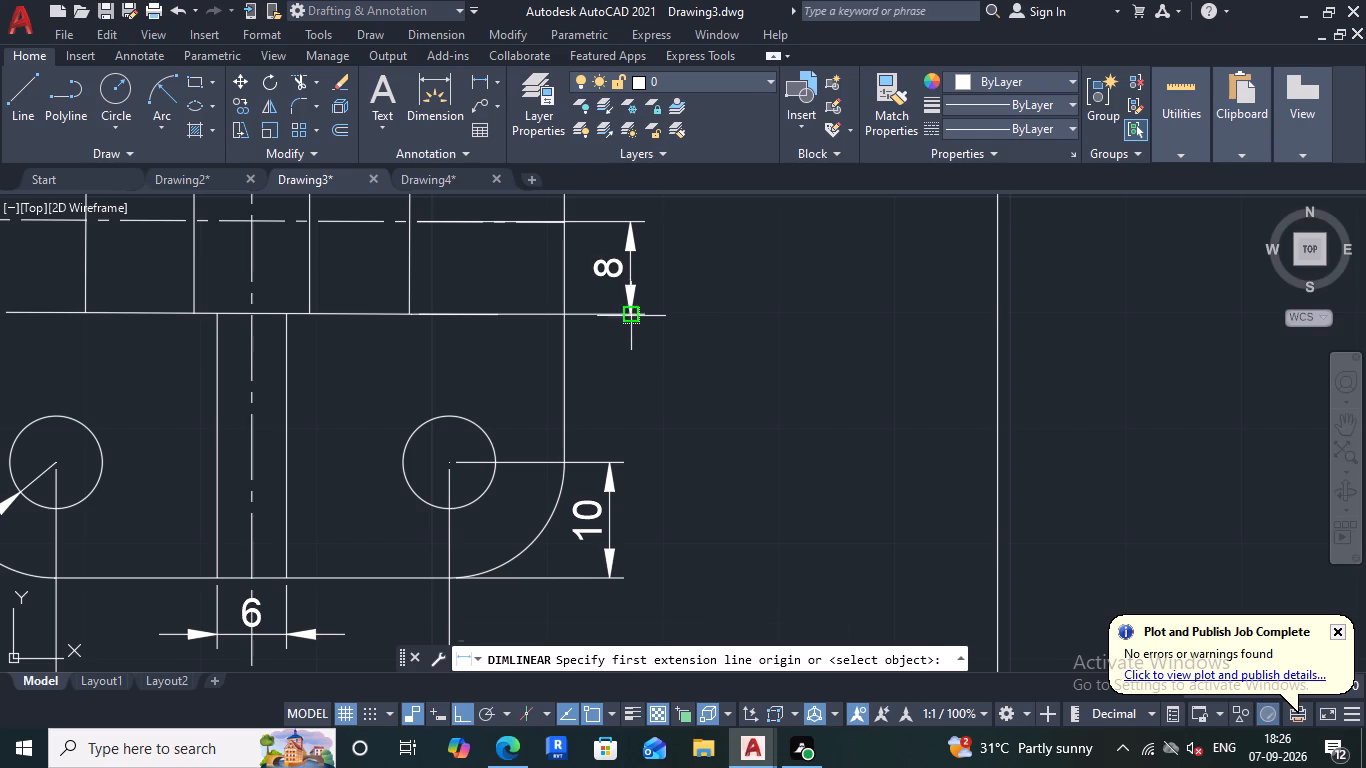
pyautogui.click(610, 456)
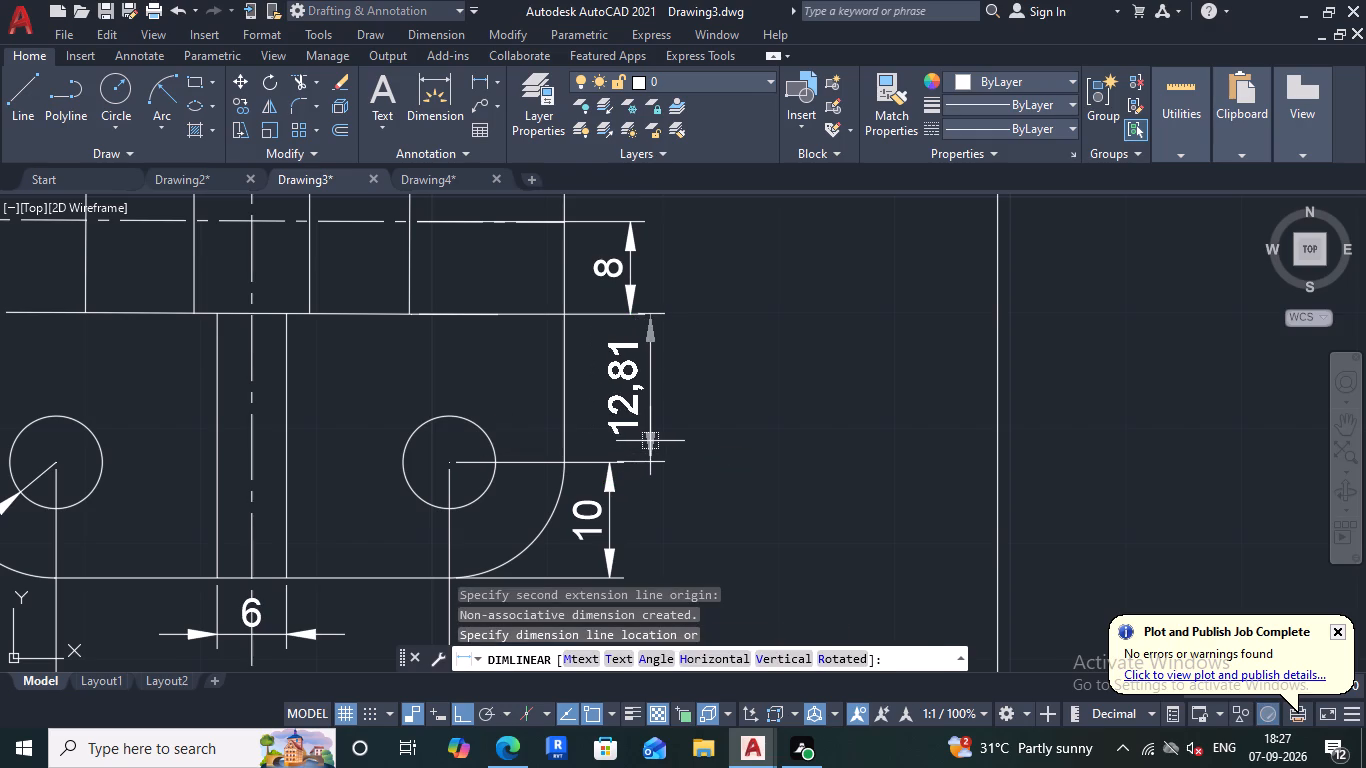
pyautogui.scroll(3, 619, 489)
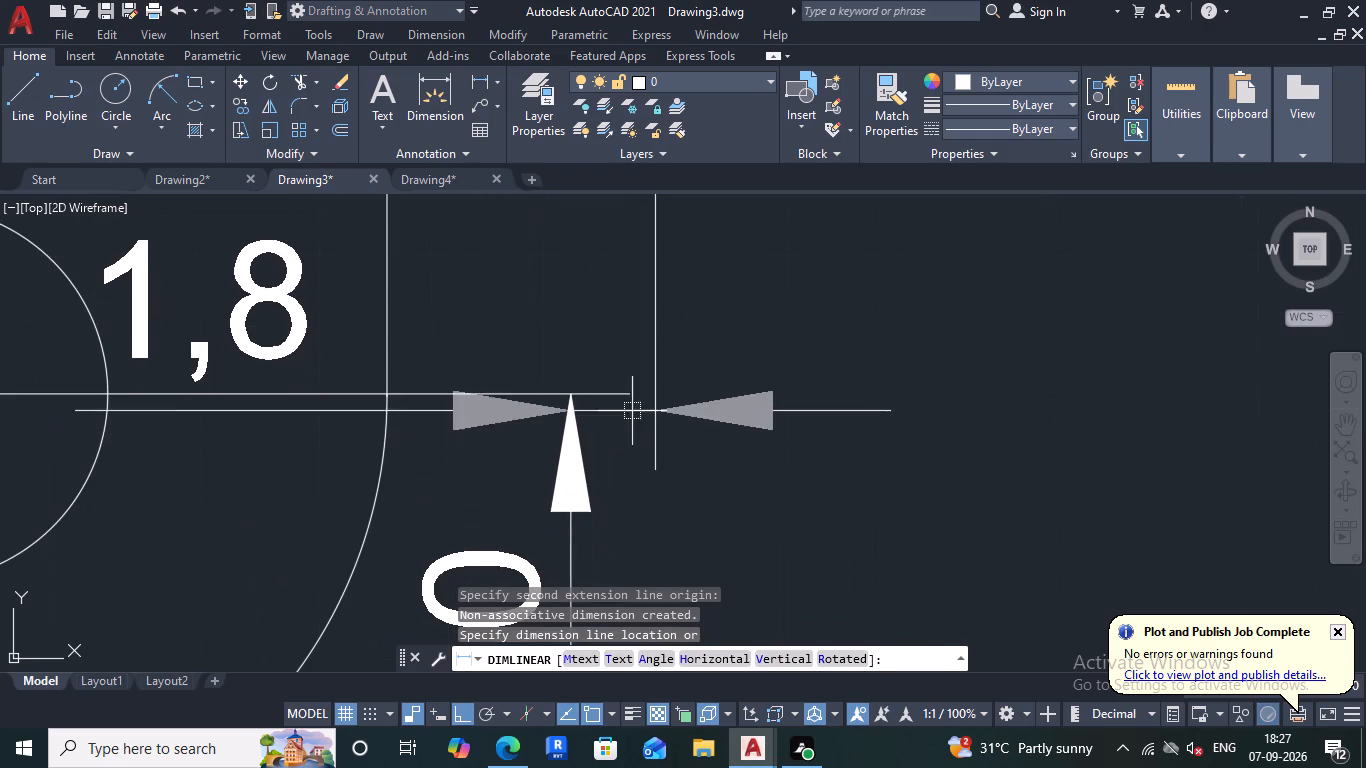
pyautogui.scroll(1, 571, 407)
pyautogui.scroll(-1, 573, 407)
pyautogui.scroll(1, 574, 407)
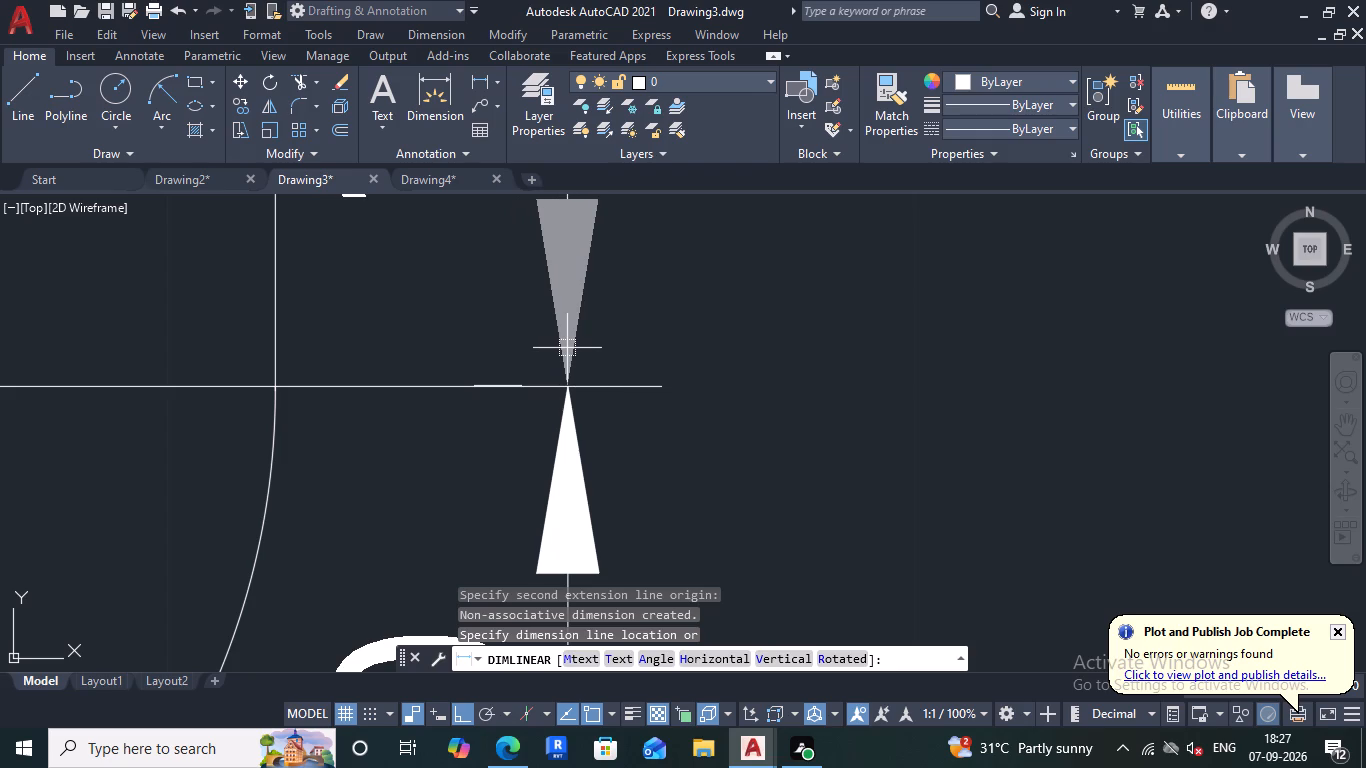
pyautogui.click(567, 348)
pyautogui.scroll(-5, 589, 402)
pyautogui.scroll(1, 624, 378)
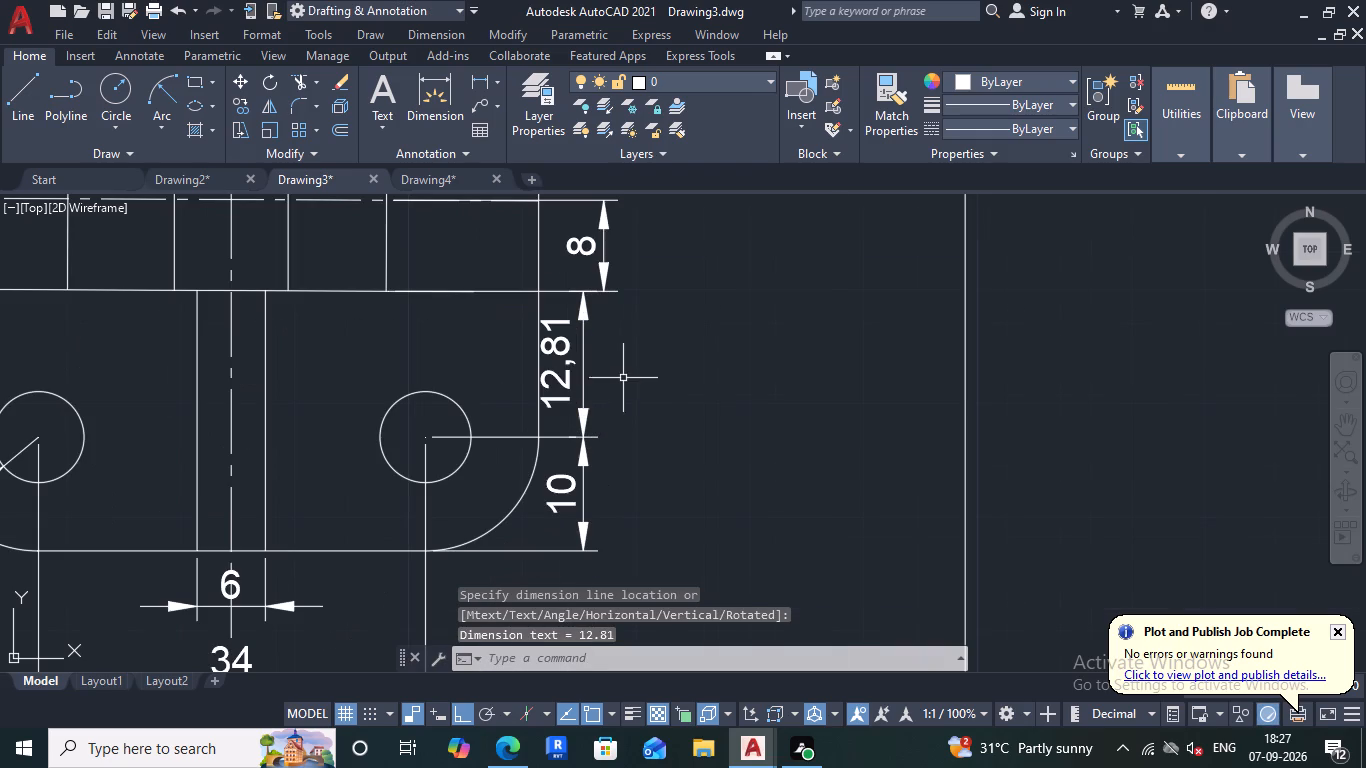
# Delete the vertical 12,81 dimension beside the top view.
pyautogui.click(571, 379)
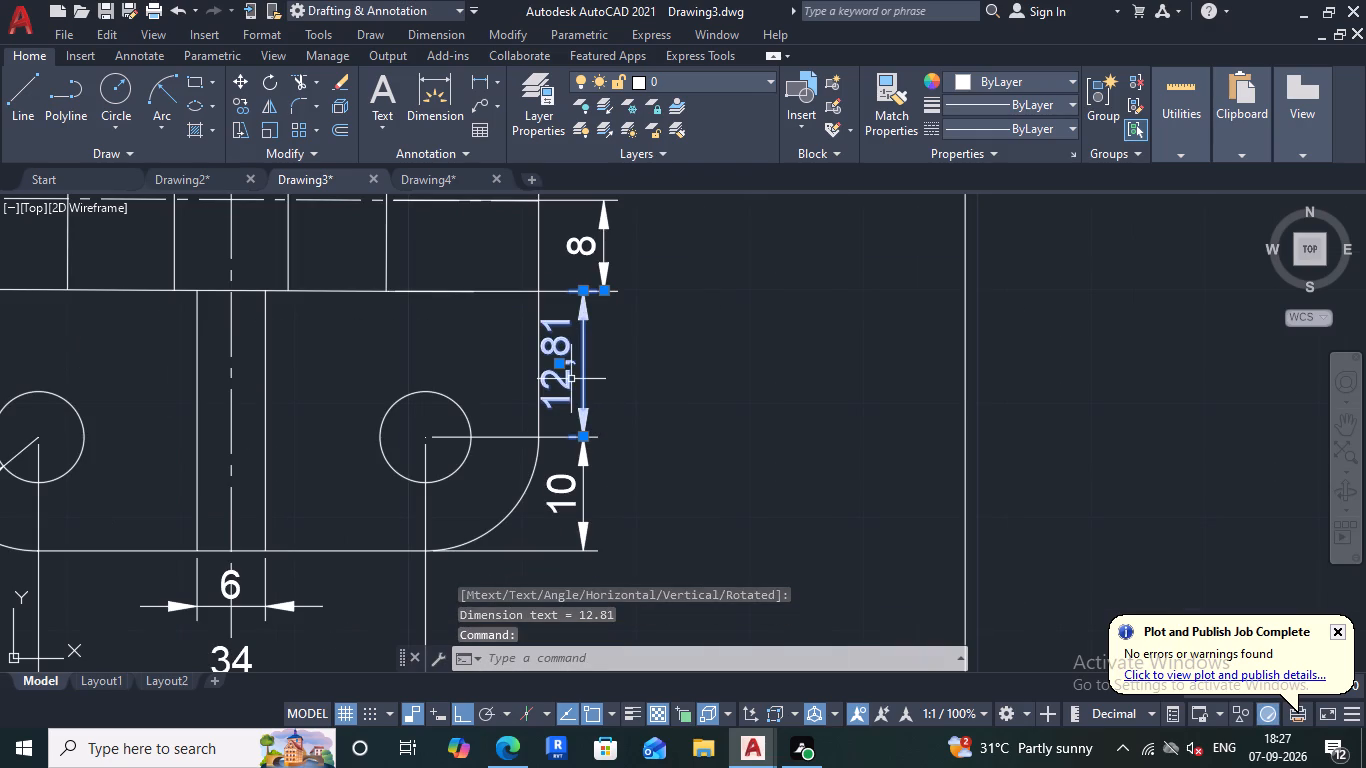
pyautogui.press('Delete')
# Draw a horizontal projection line about 195 units long to the right from the bottom right corner of the front view's base.
pyautogui.scroll(1, 602, 382)
pyautogui.scroll(-6, 602, 383)
pyautogui.moveTo(621, 394); pyautogui.dragTo(541, 404, button='middle')
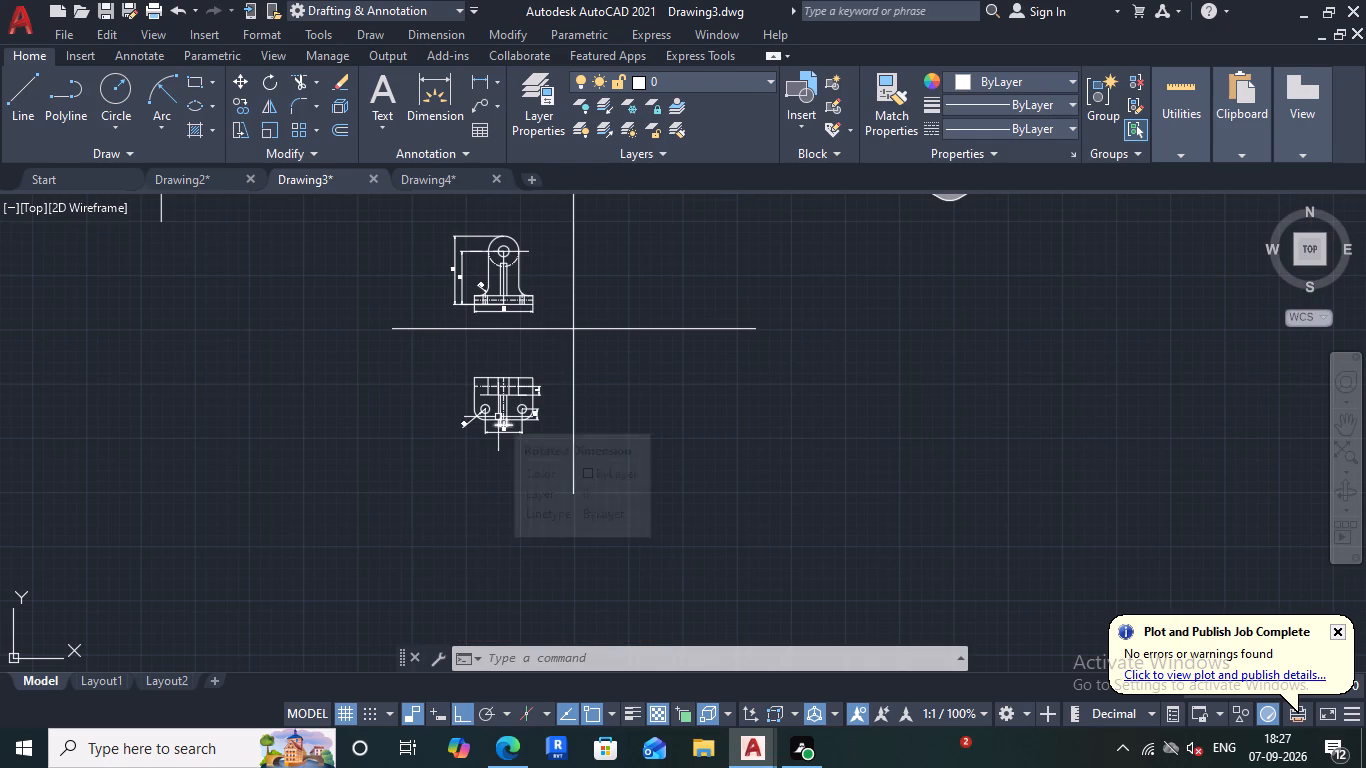
pyautogui.scroll(-1, 497, 418)
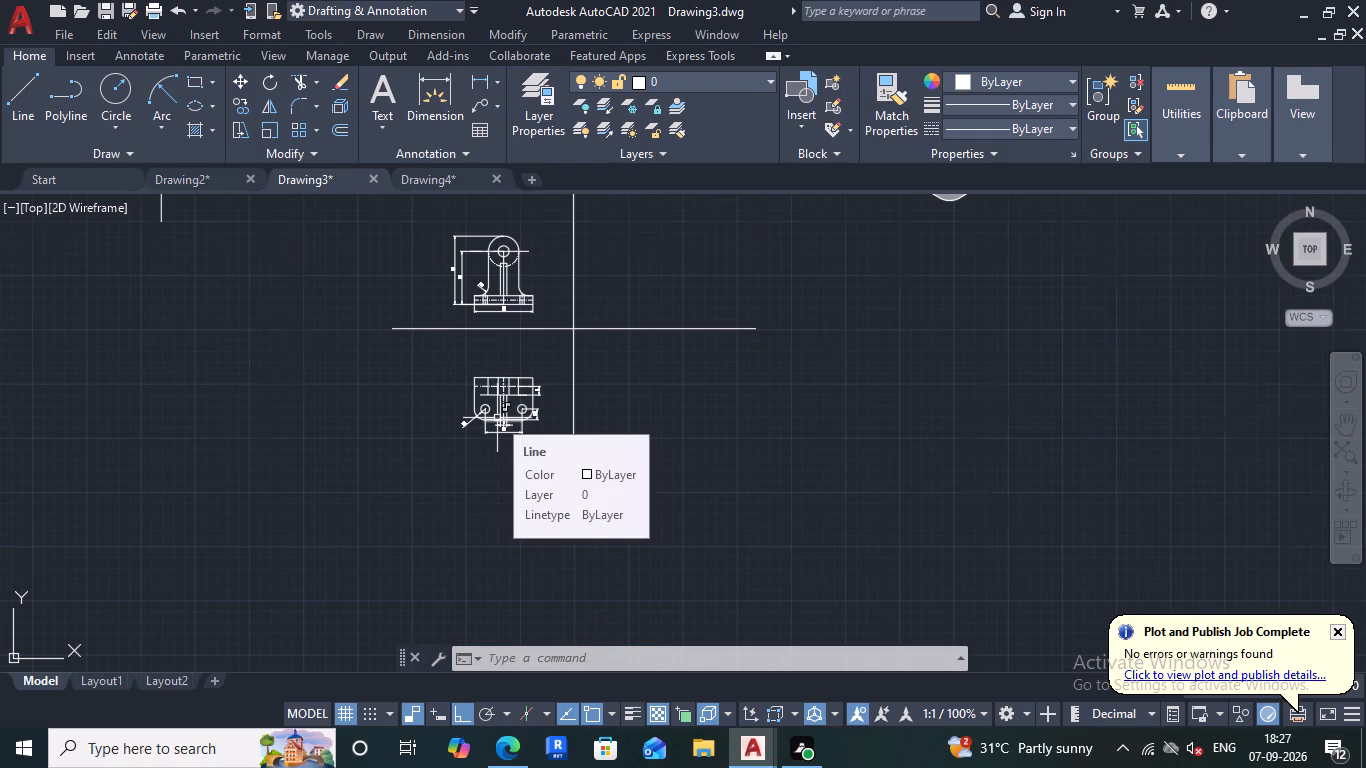
pyautogui.scroll(-2, 497, 418)
pyautogui.scroll(3, 563, 372)
pyautogui.scroll(1, 470, 436)
pyautogui.click(13, 98)
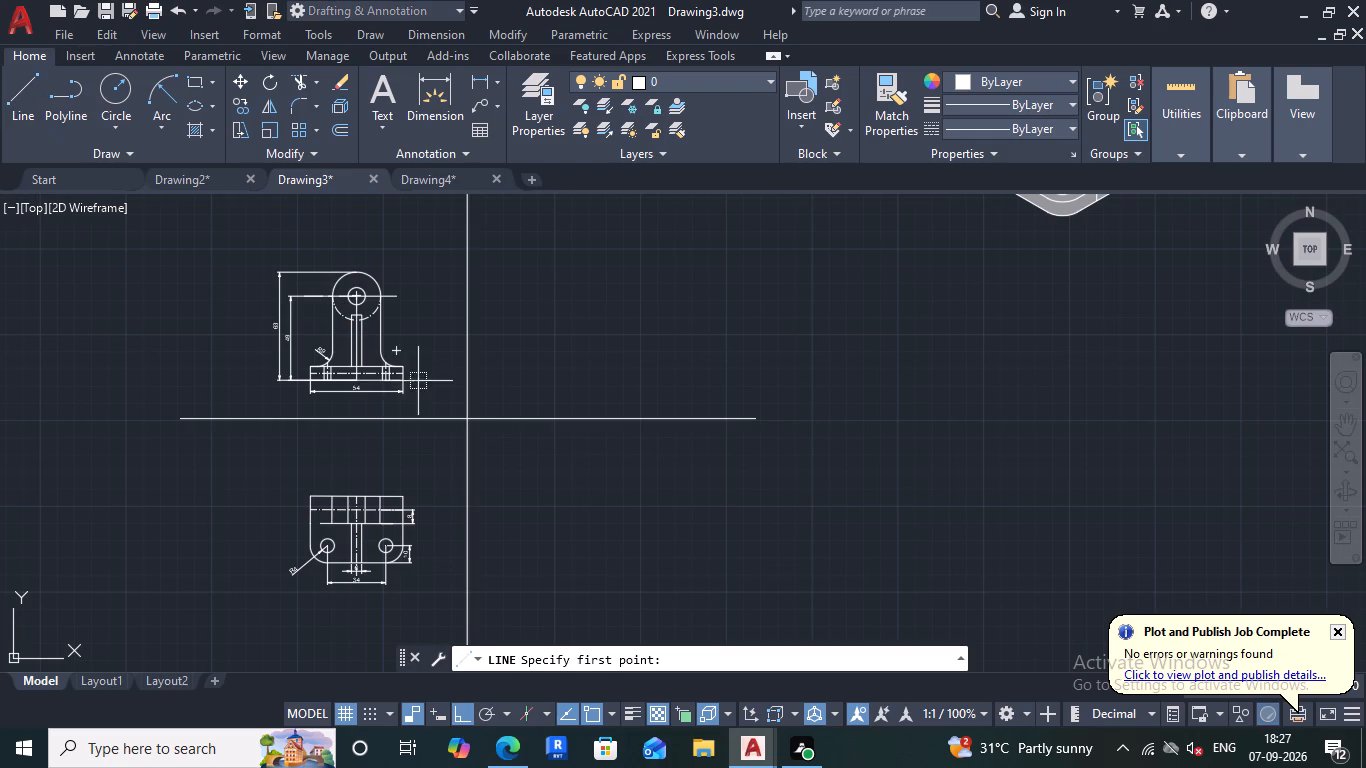
pyautogui.scroll(-1, 407, 378)
pyautogui.scroll(2, 411, 377)
pyautogui.click(389, 384)
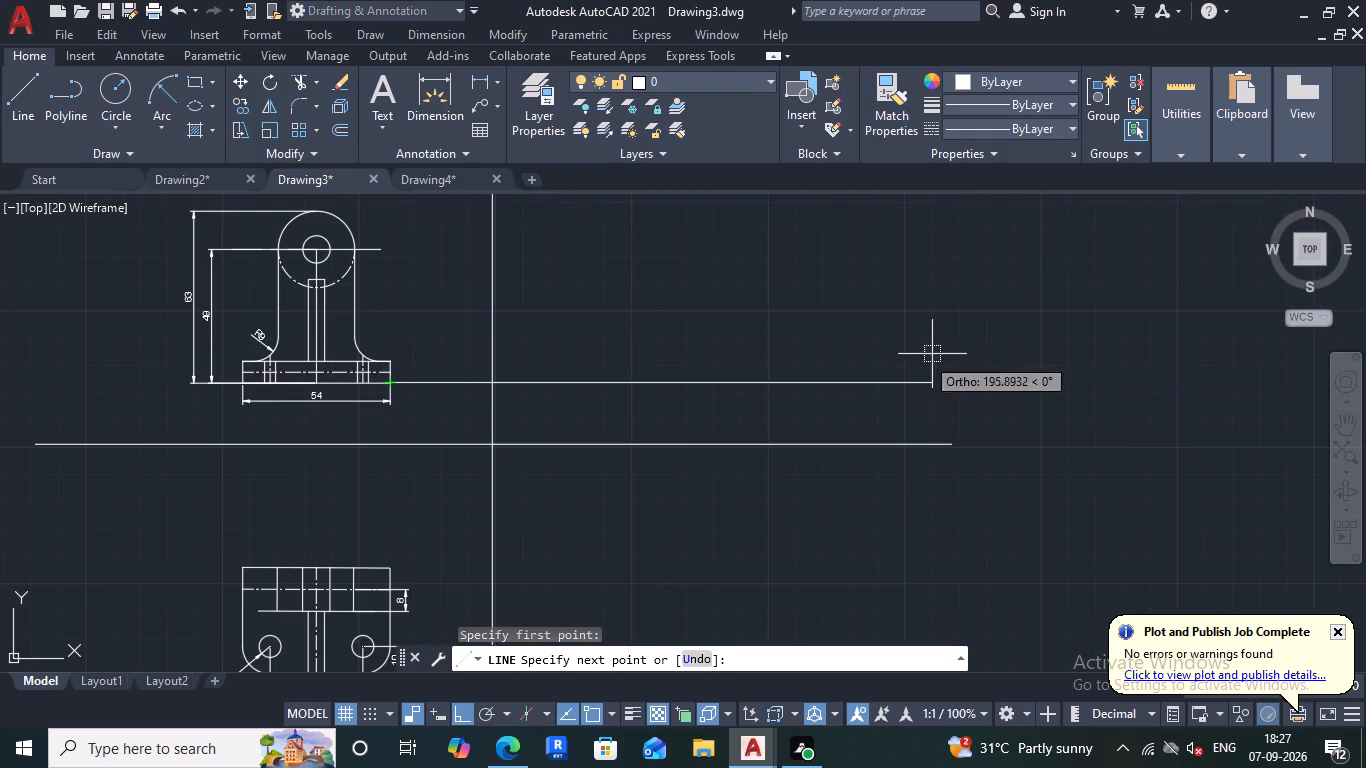
pyautogui.click(926, 360)
pyautogui.press('Escape')
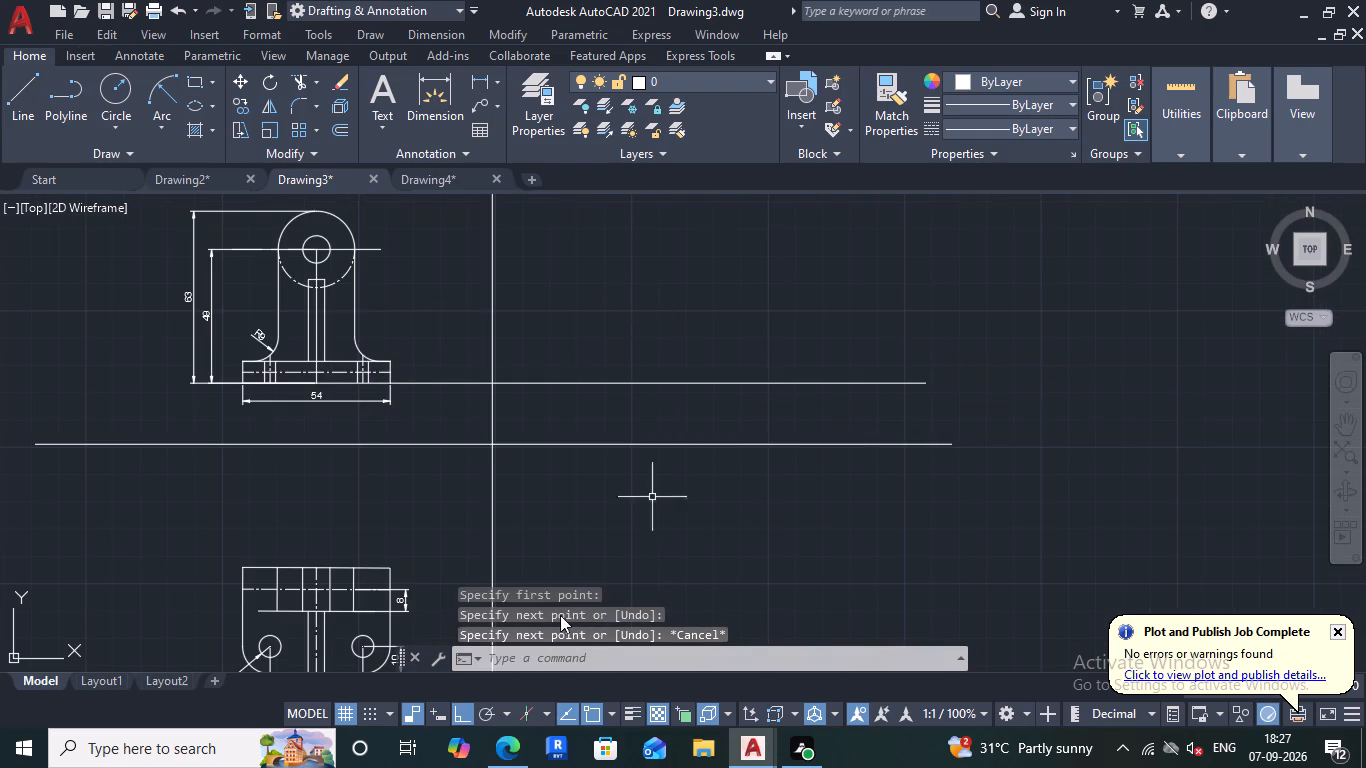
# Match the properties of the front view base's horizontal centre line onto the new projection line.
pyautogui.click(881, 100)
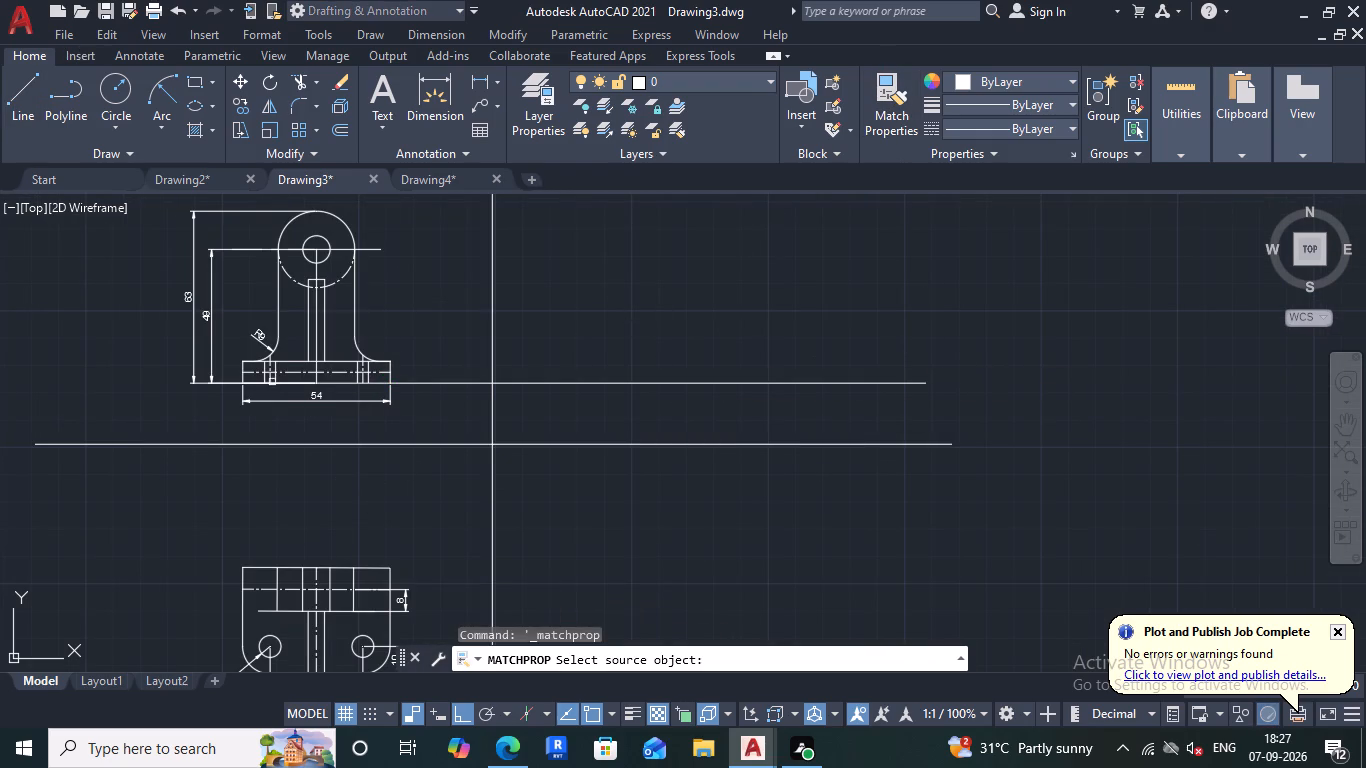
pyautogui.click(287, 370)
pyautogui.click(519, 380)
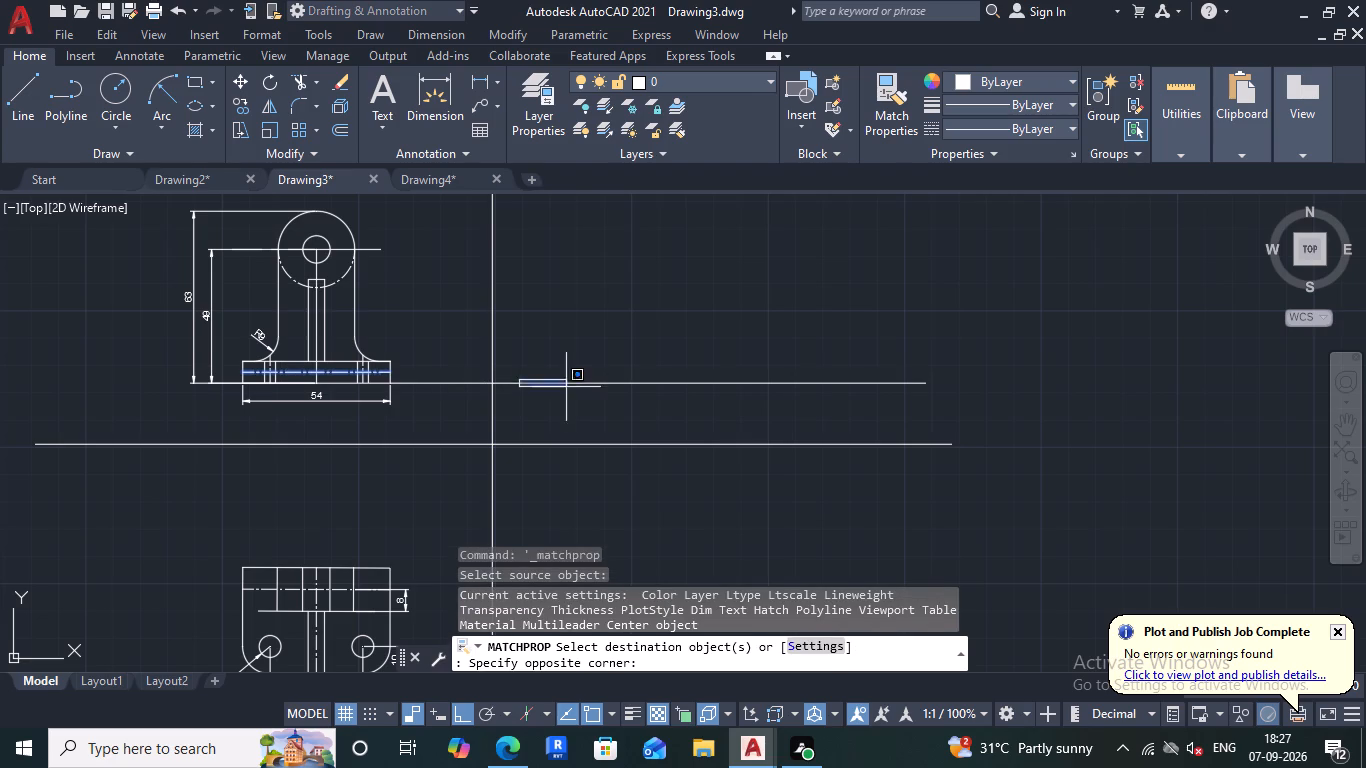
pyautogui.click(599, 393)
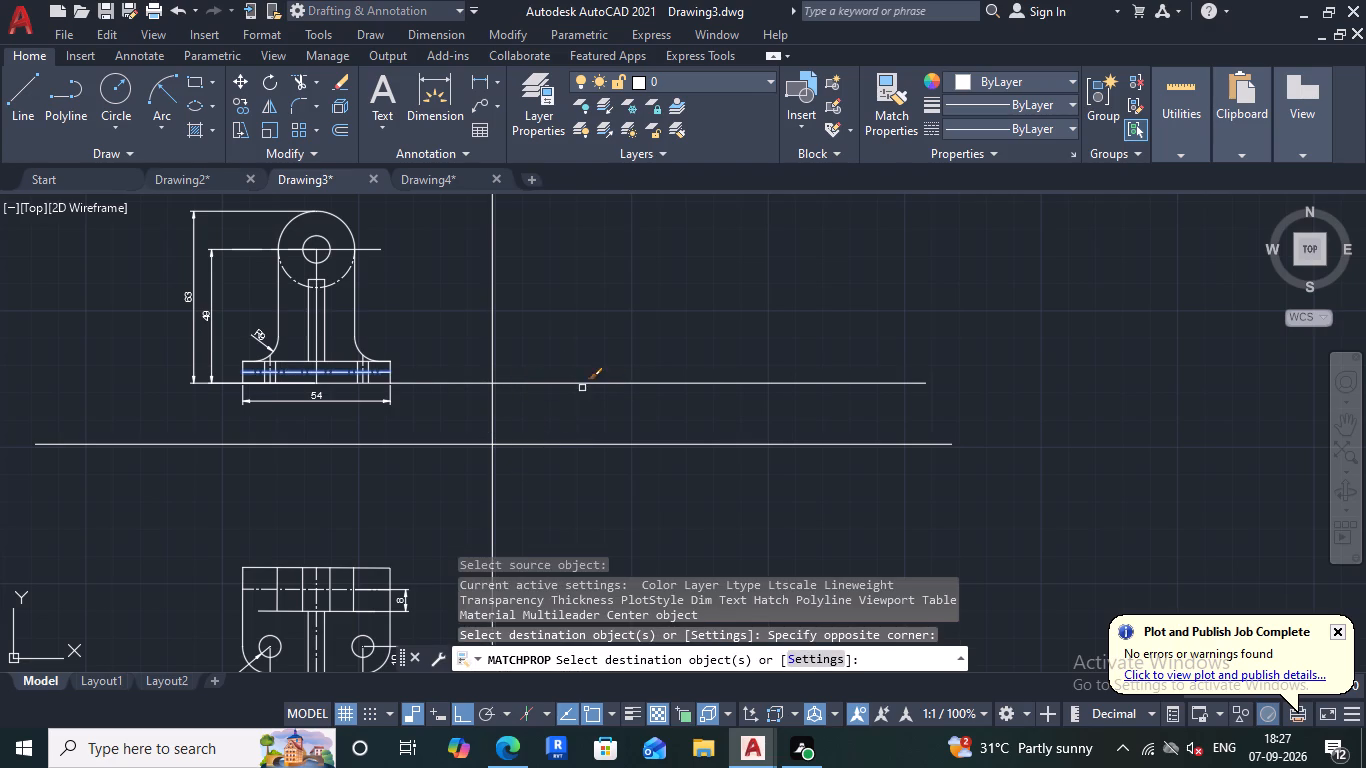
pyautogui.click(578, 382)
pyautogui.press('Escape')
# Draw a stepped profile from the projection line, right of the vertical divider: 4 units up, 8 right and 4 up.
pyautogui.click(34, 114)
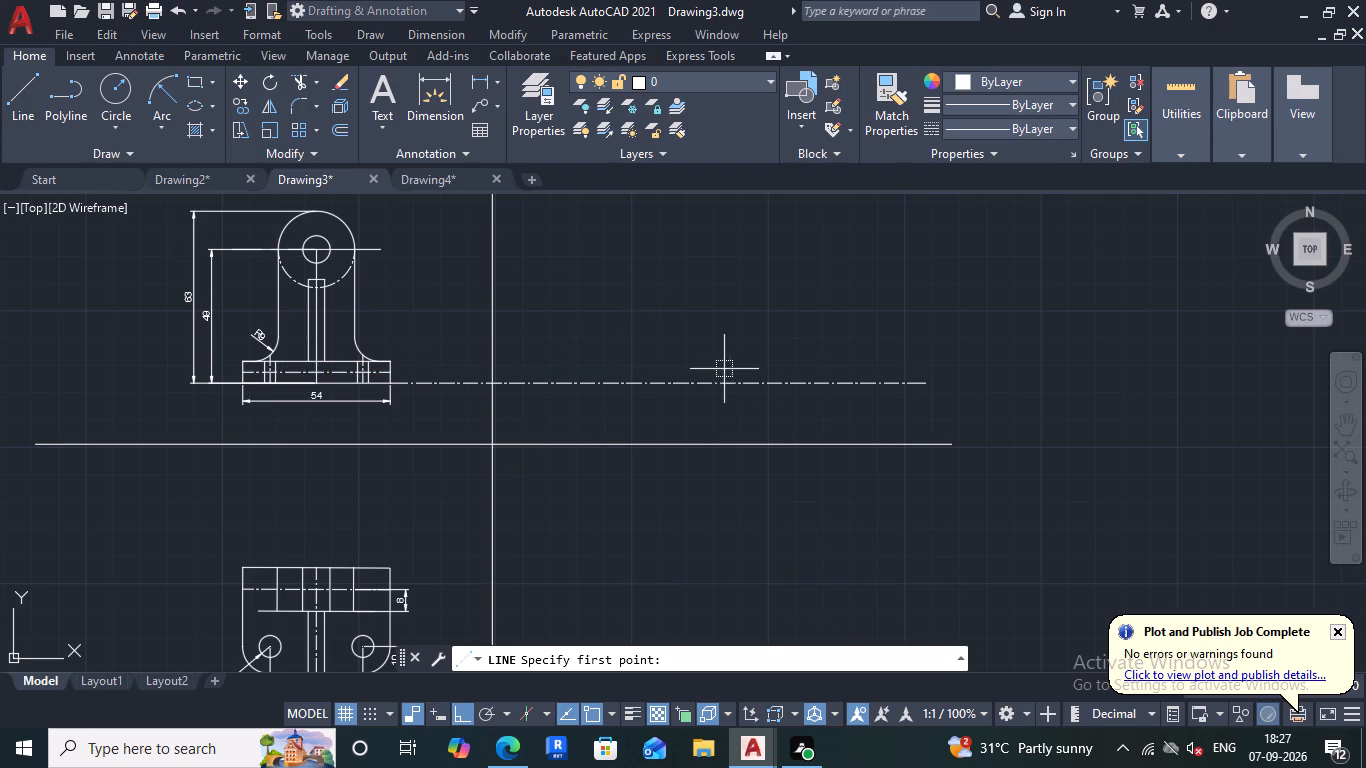
pyautogui.click(585, 385)
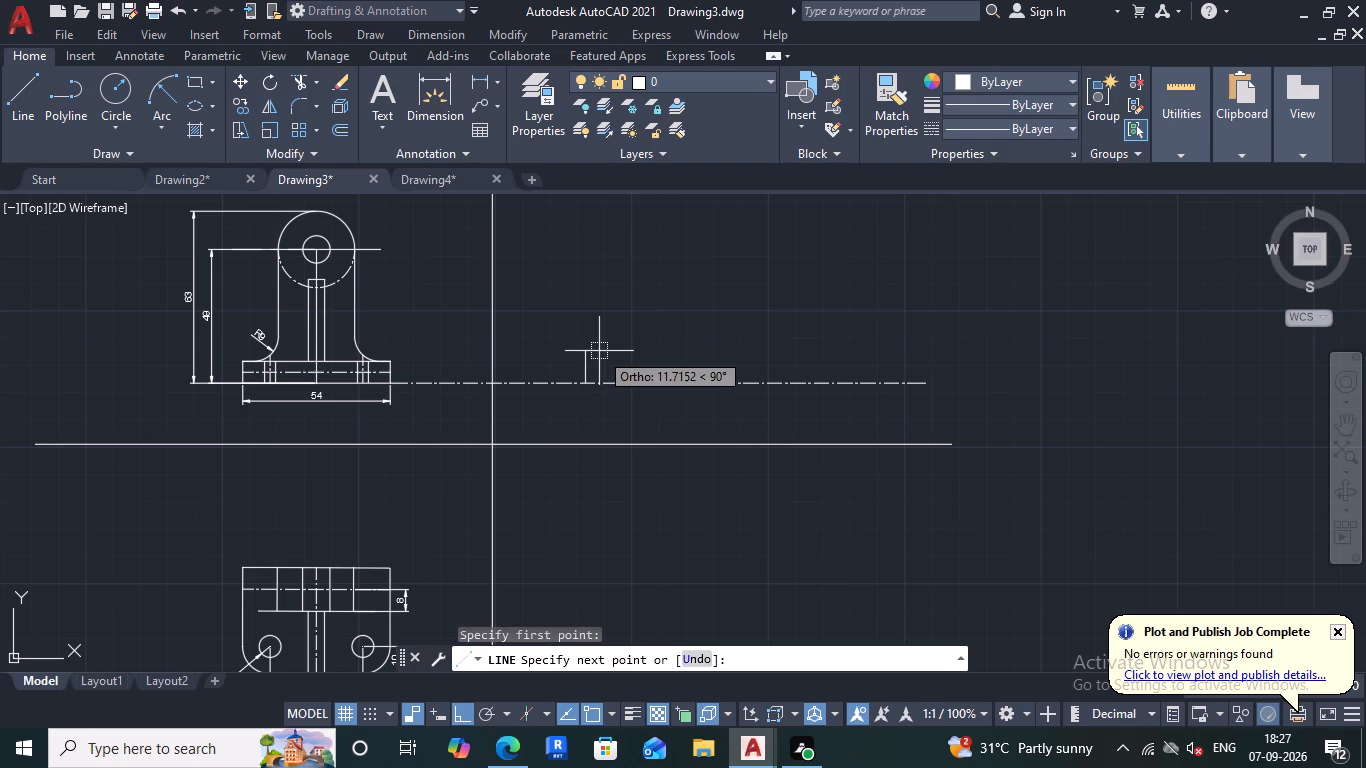
pyautogui.press('4')
pyautogui.press('Return')
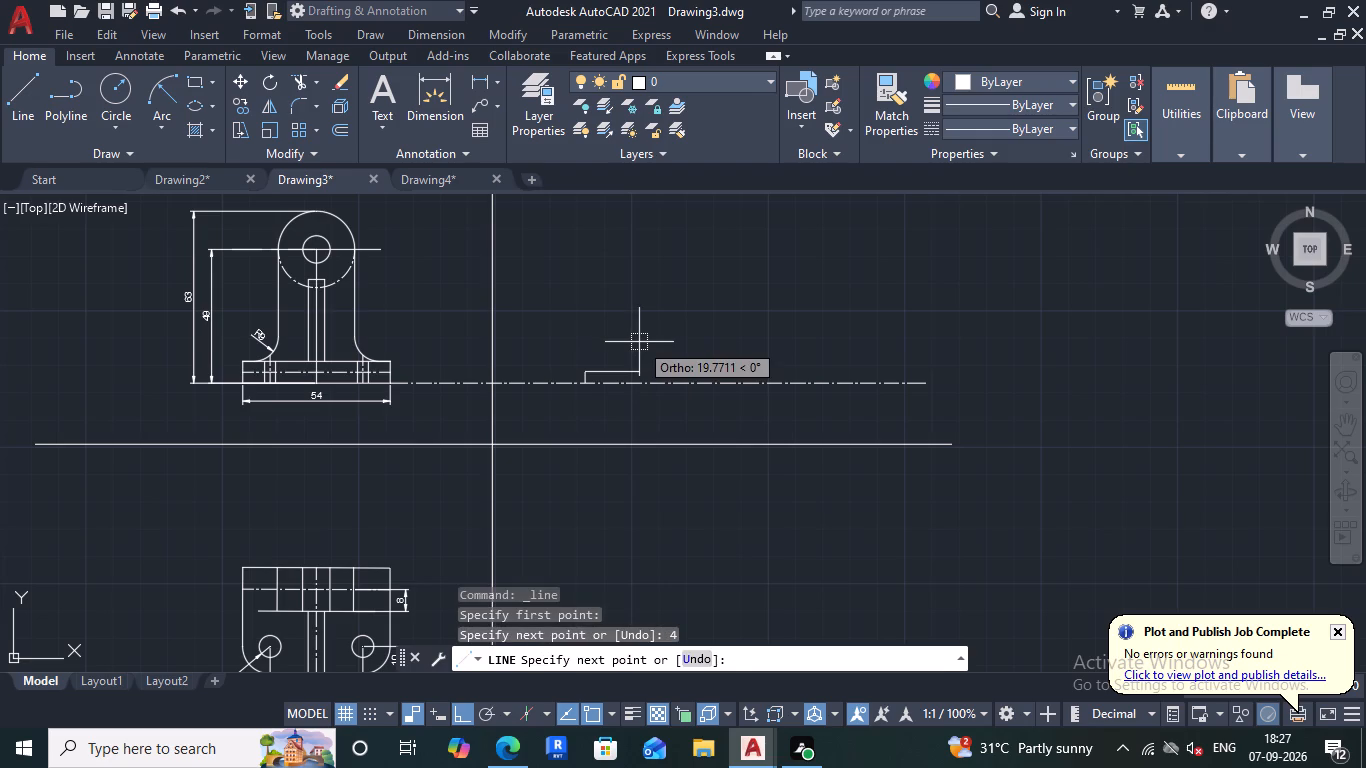
pyautogui.press('8')
pyautogui.press('Return')
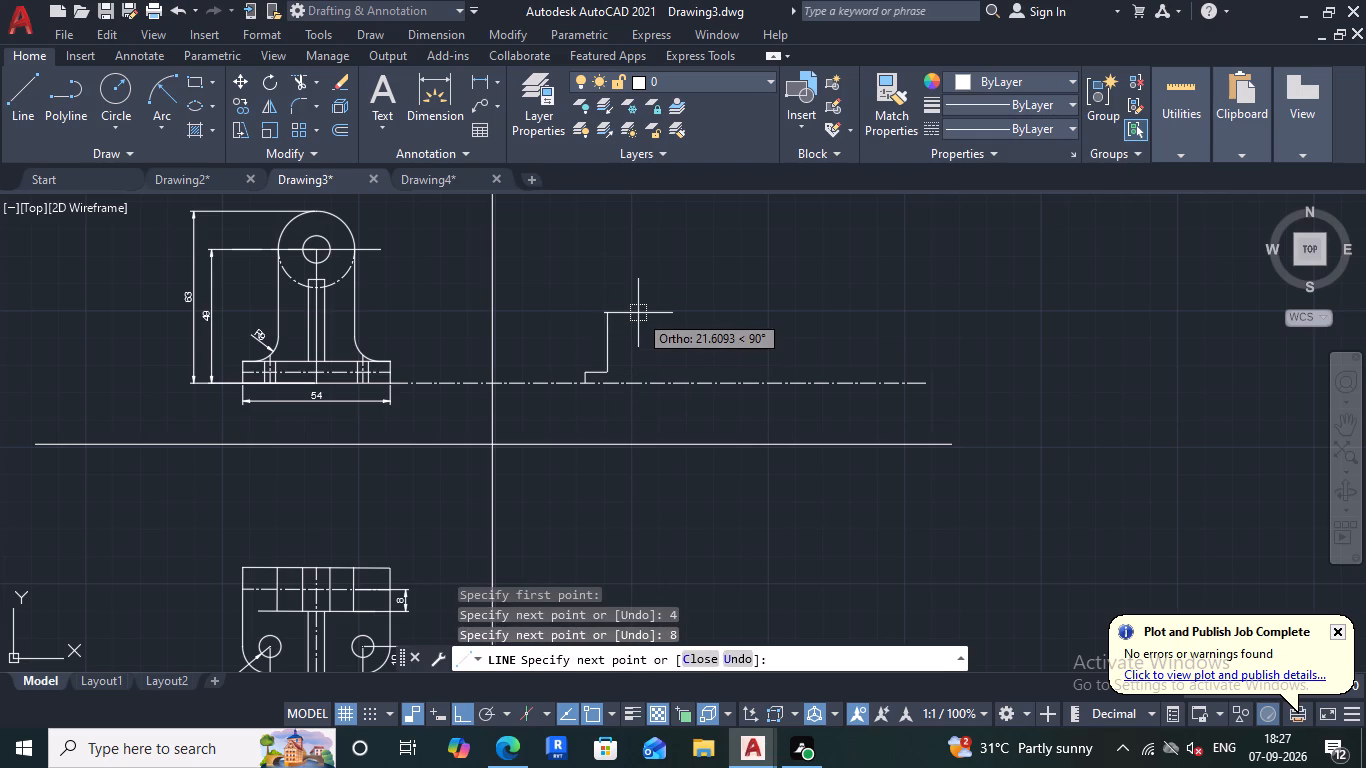
pyautogui.press('4')
pyautogui.press('Return')
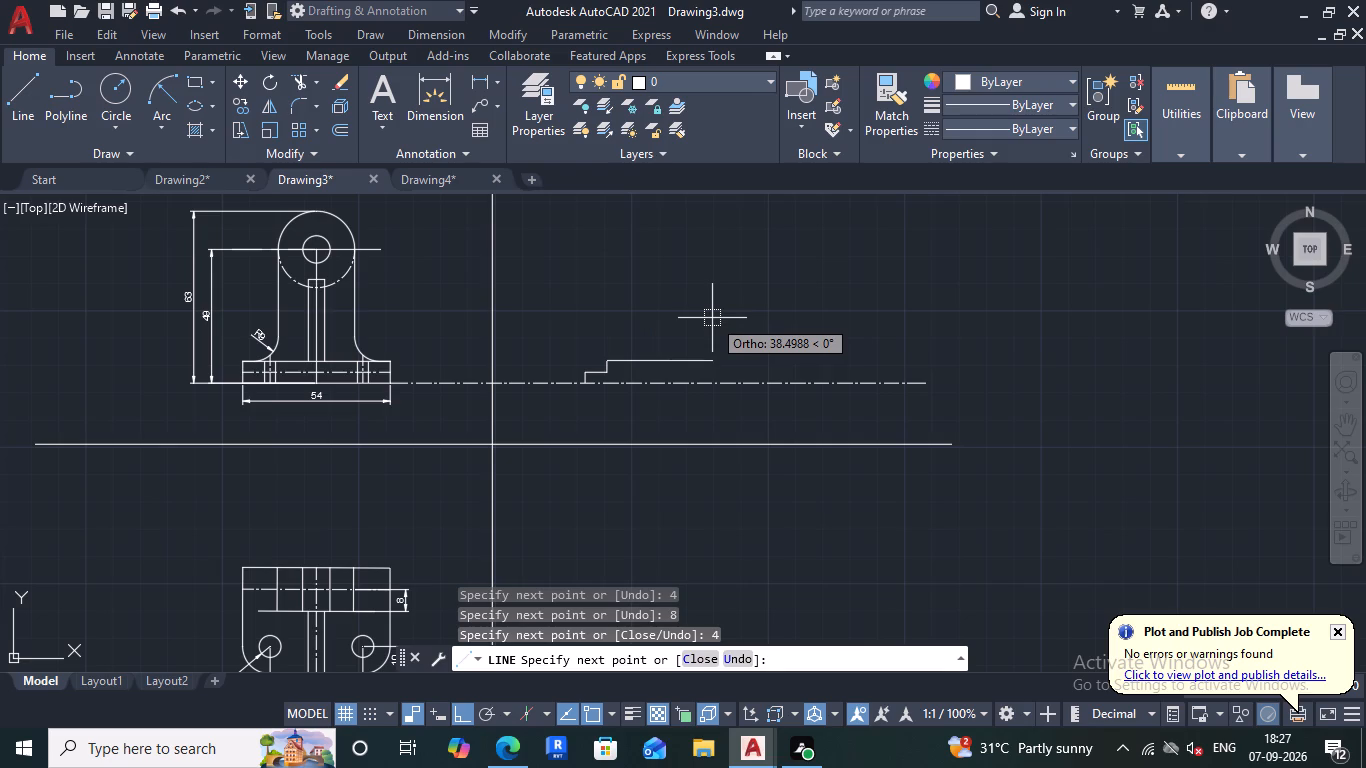
pyautogui.press('Escape')
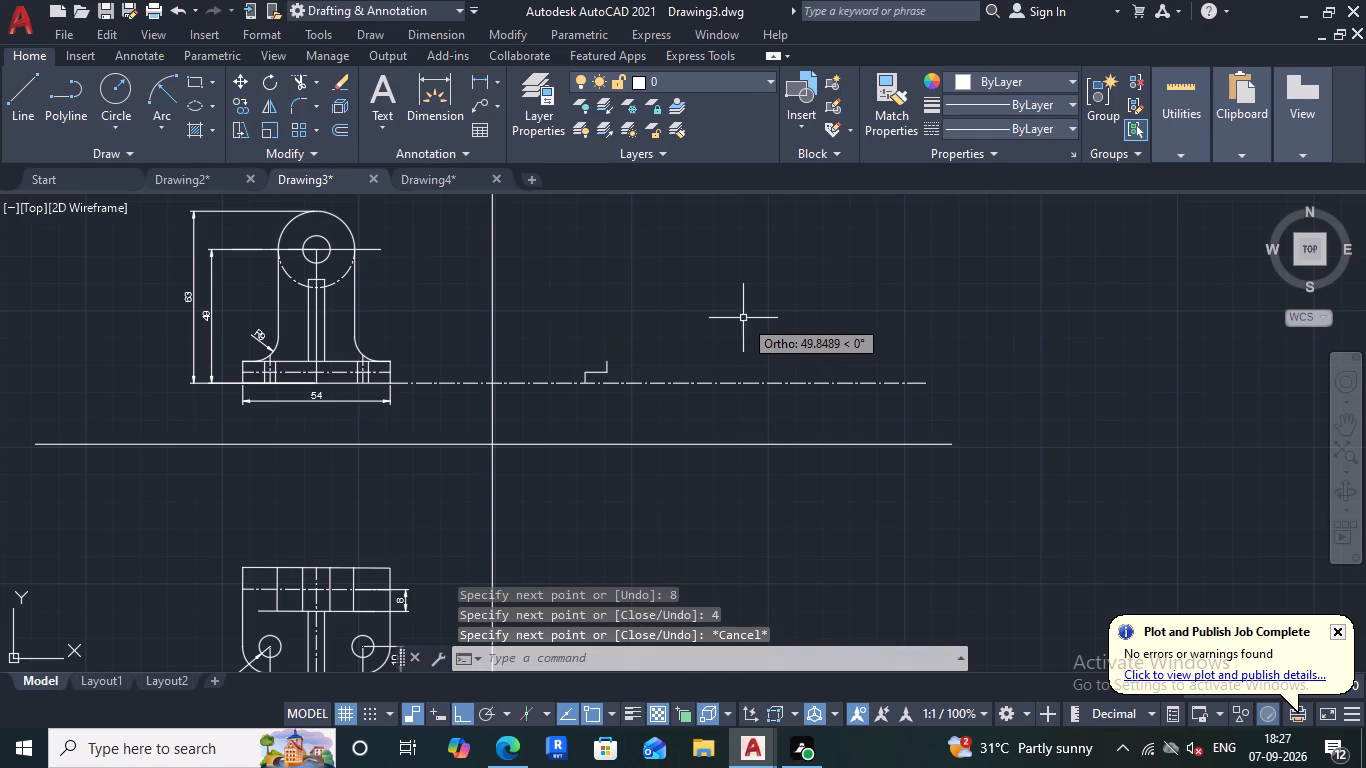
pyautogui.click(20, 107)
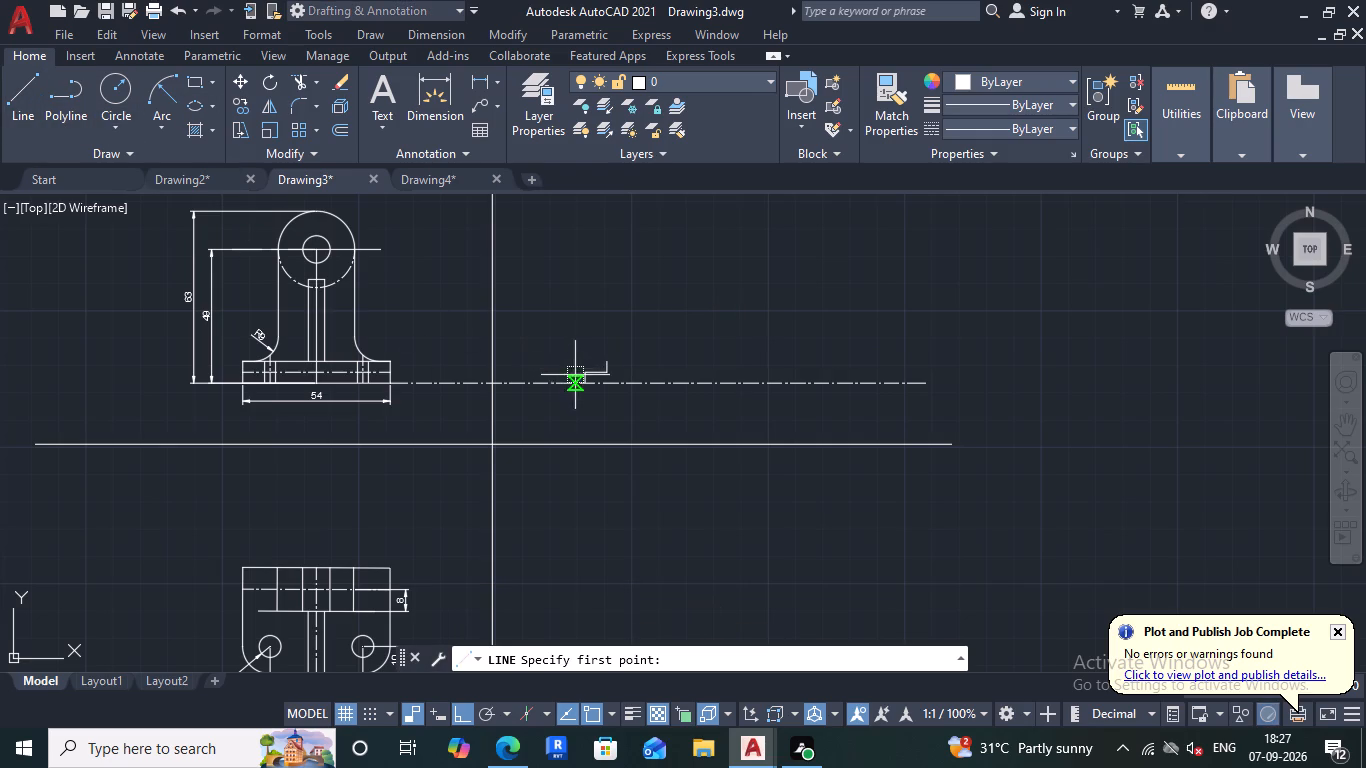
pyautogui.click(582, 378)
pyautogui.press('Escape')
# Close the side view's base outline from the step's bottom corner: 39 units right, 8 up and back to the step's top end.
pyautogui.scroll(2, 590, 385)
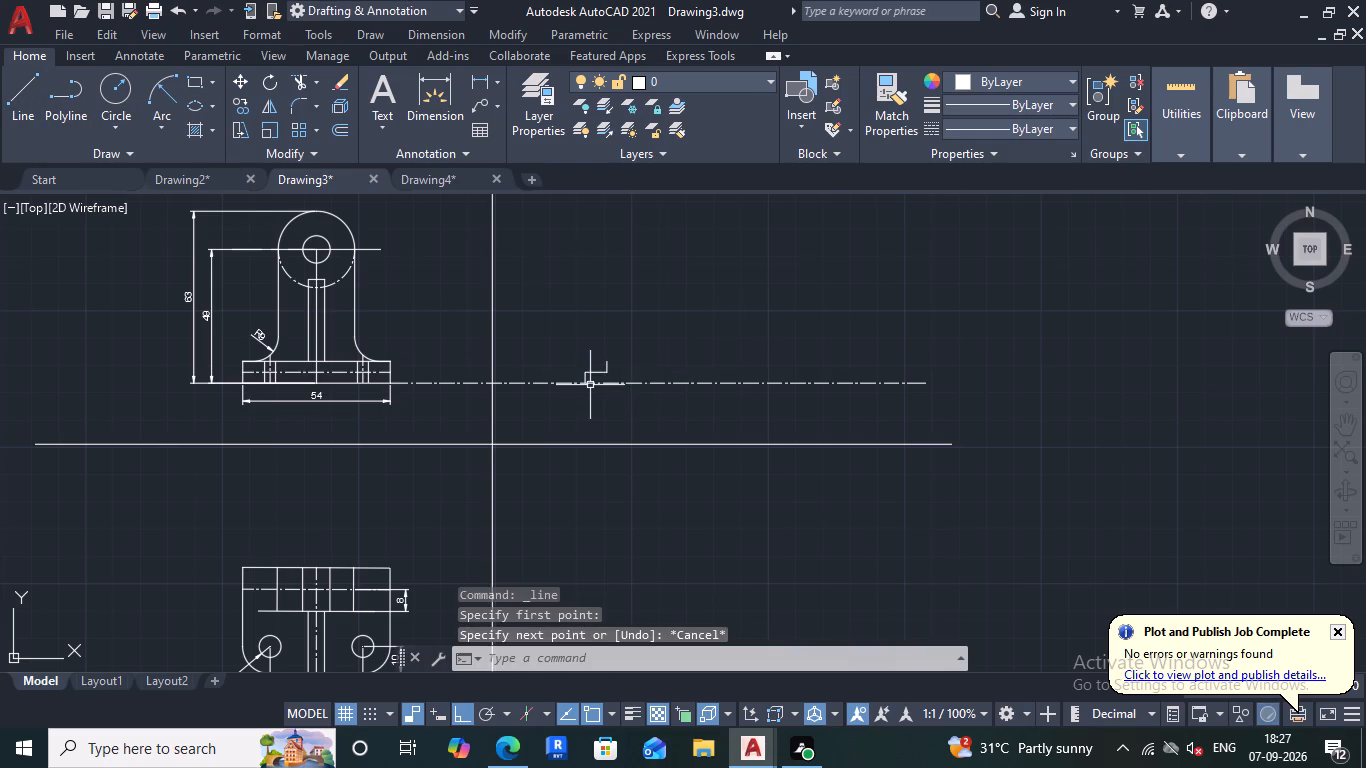
pyautogui.scroll(2, 593, 382)
pyautogui.press('space')
pyautogui.click(537, 381)
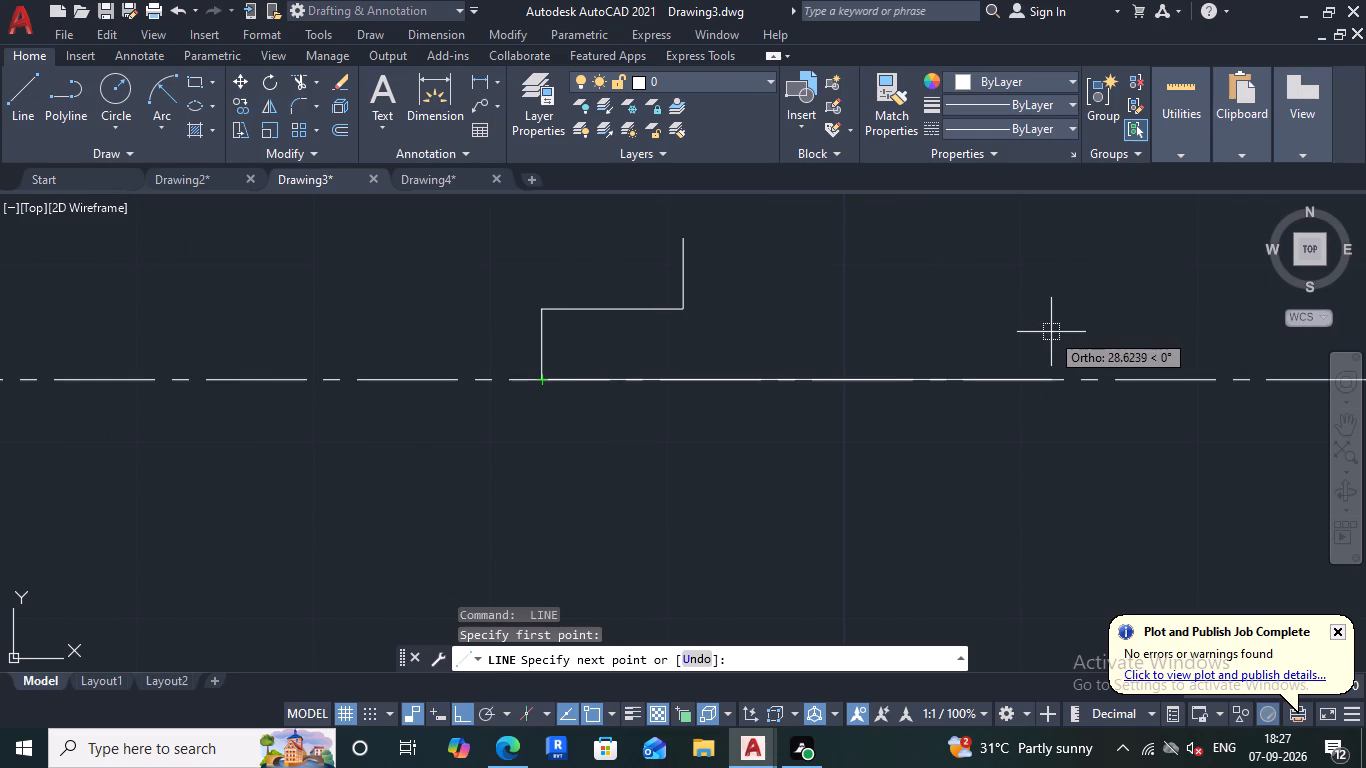
pyautogui.write('39')
pyautogui.press('Return')
pyautogui.scroll(-3, 1052, 332)
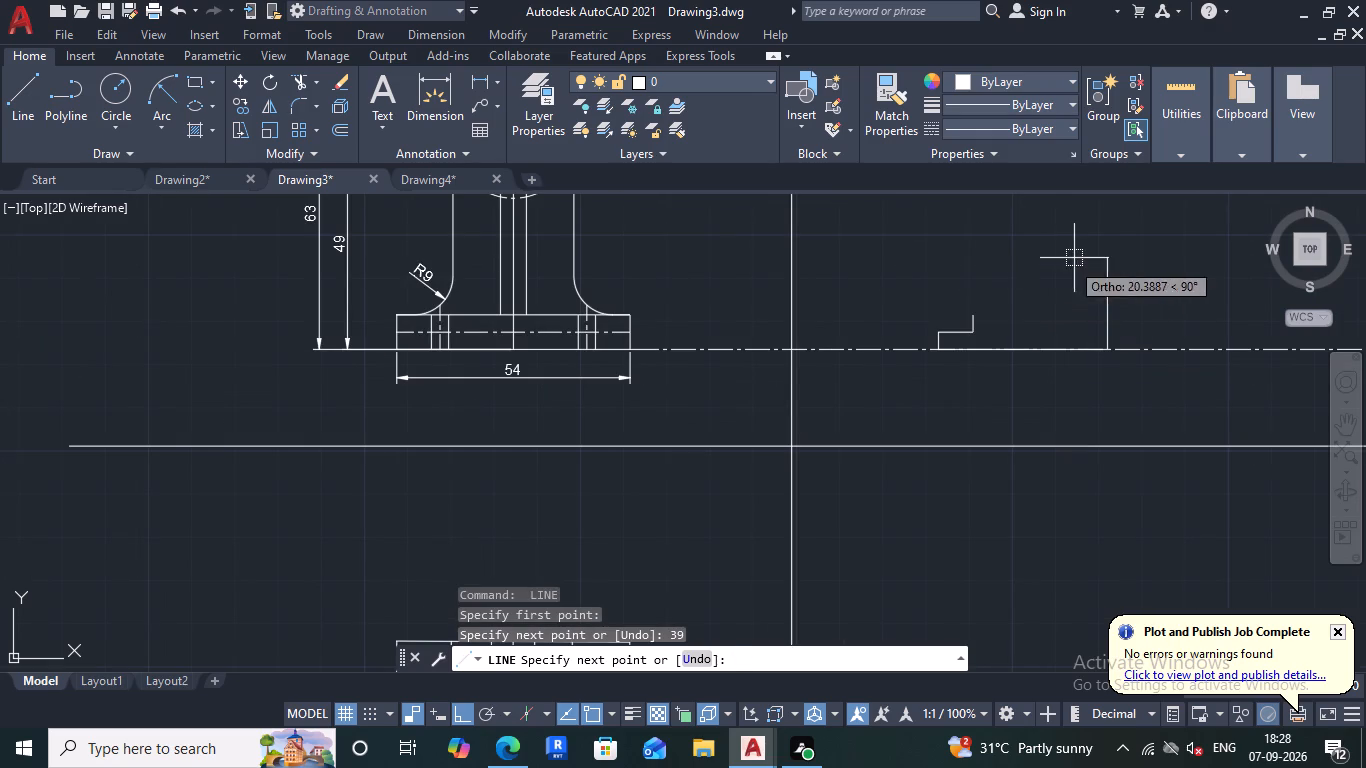
pyautogui.press('8')
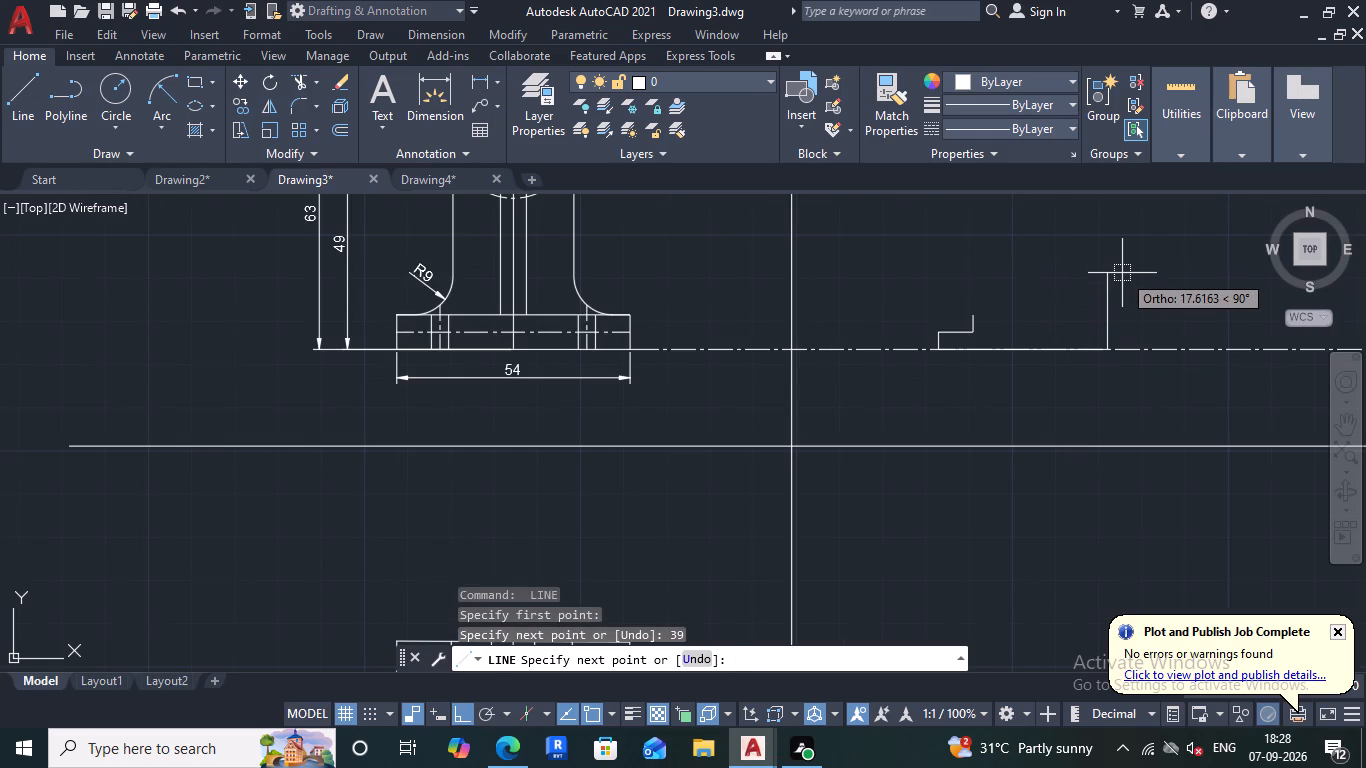
pyautogui.press('Return')
pyautogui.scroll(2, 976, 320)
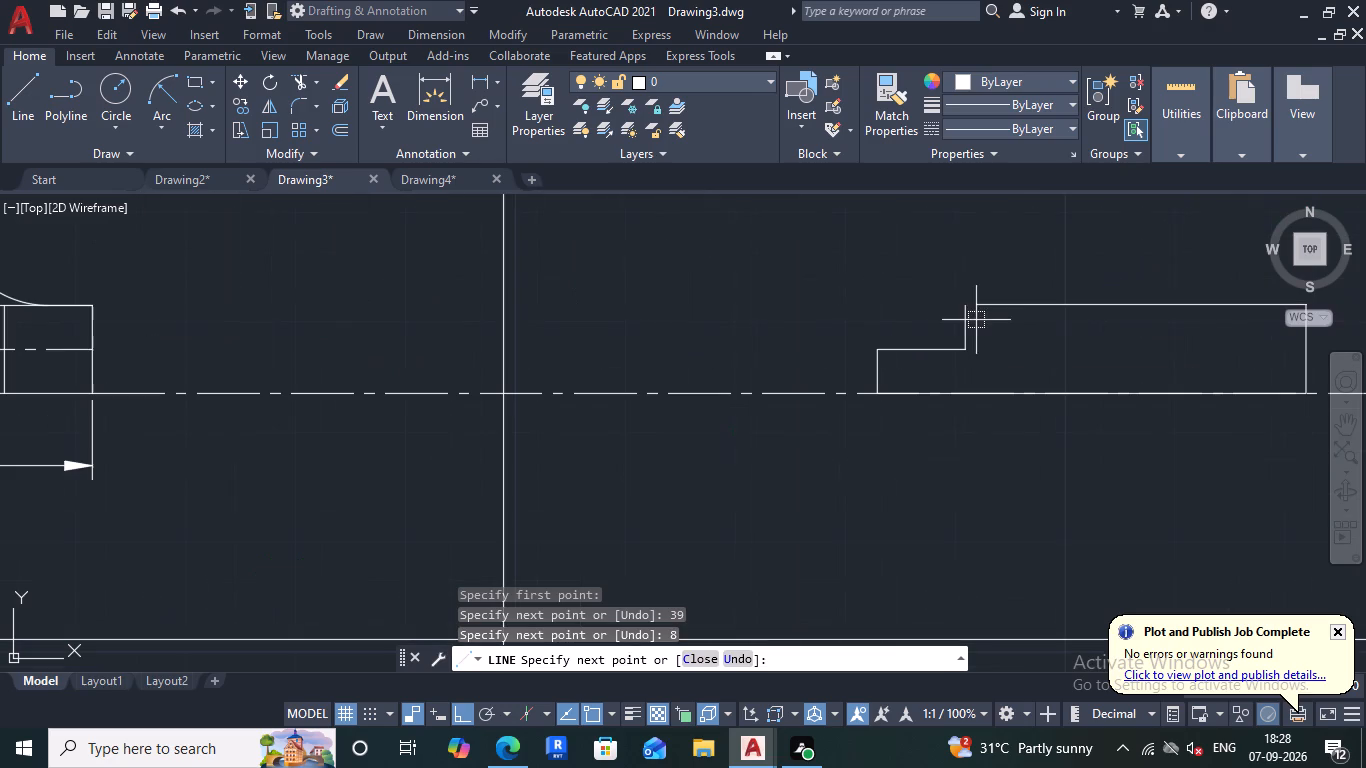
pyautogui.click(965, 310)
# Draw a horizontal projection line from the top of the front view's outer circle rightward past the vertical divider, above the side view's base.
pyautogui.scroll(-3, 1009, 334)
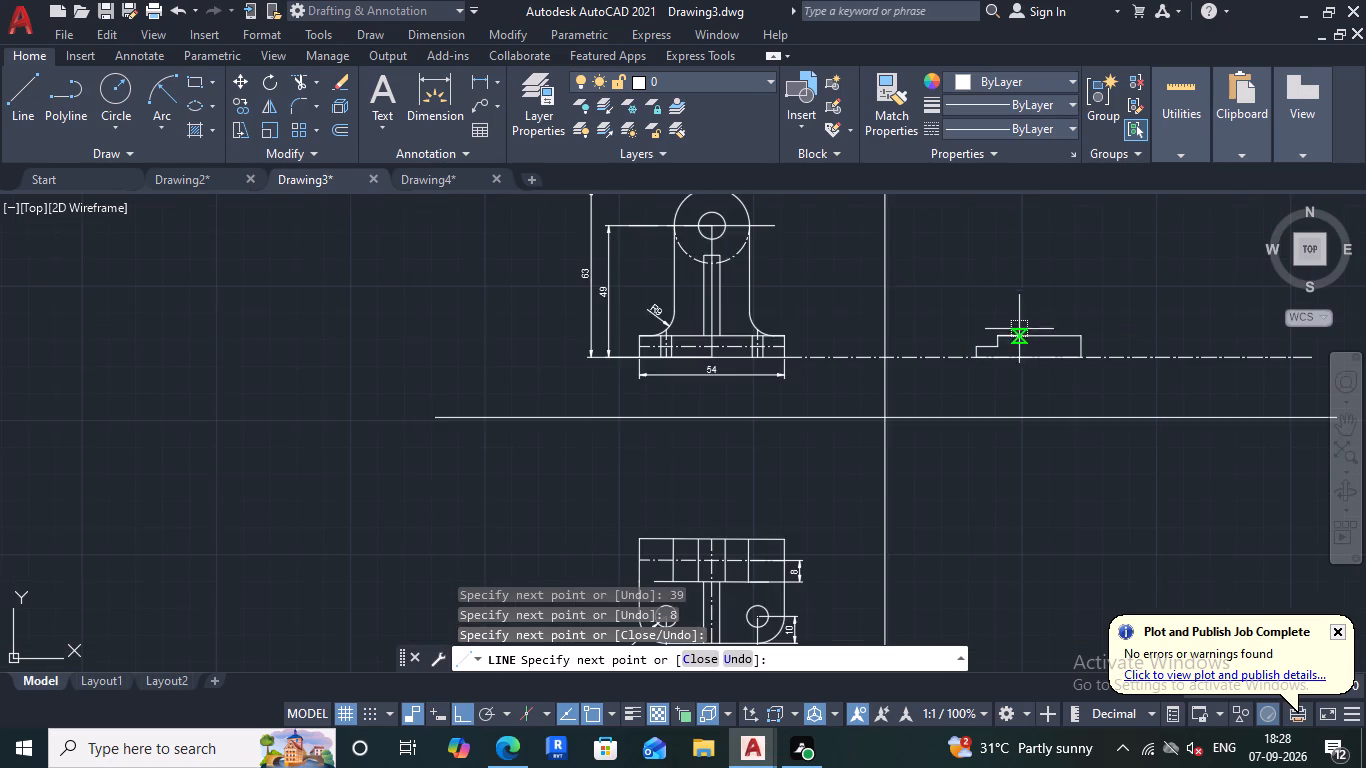
pyautogui.moveTo(1019, 330); pyautogui.dragTo(753, 383, button='middle')
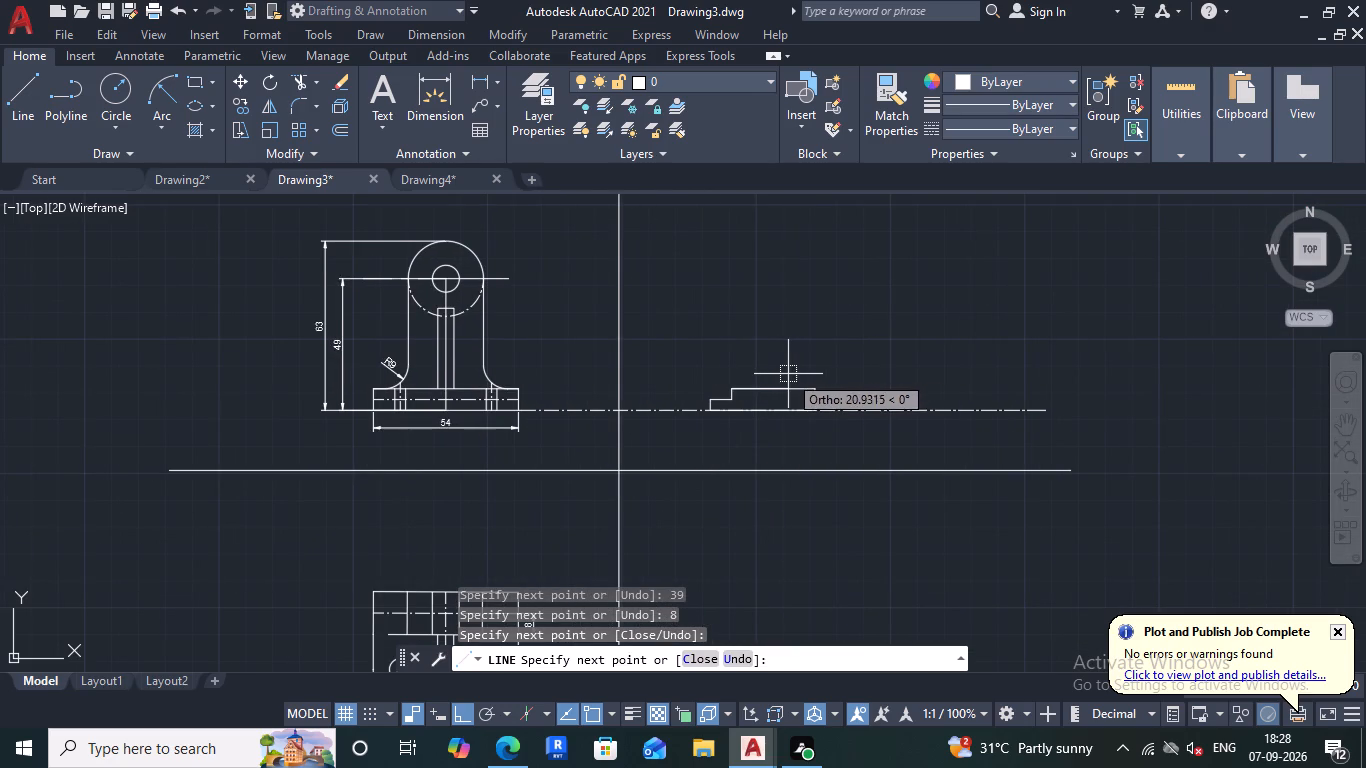
pyautogui.scroll(-1, 785, 375)
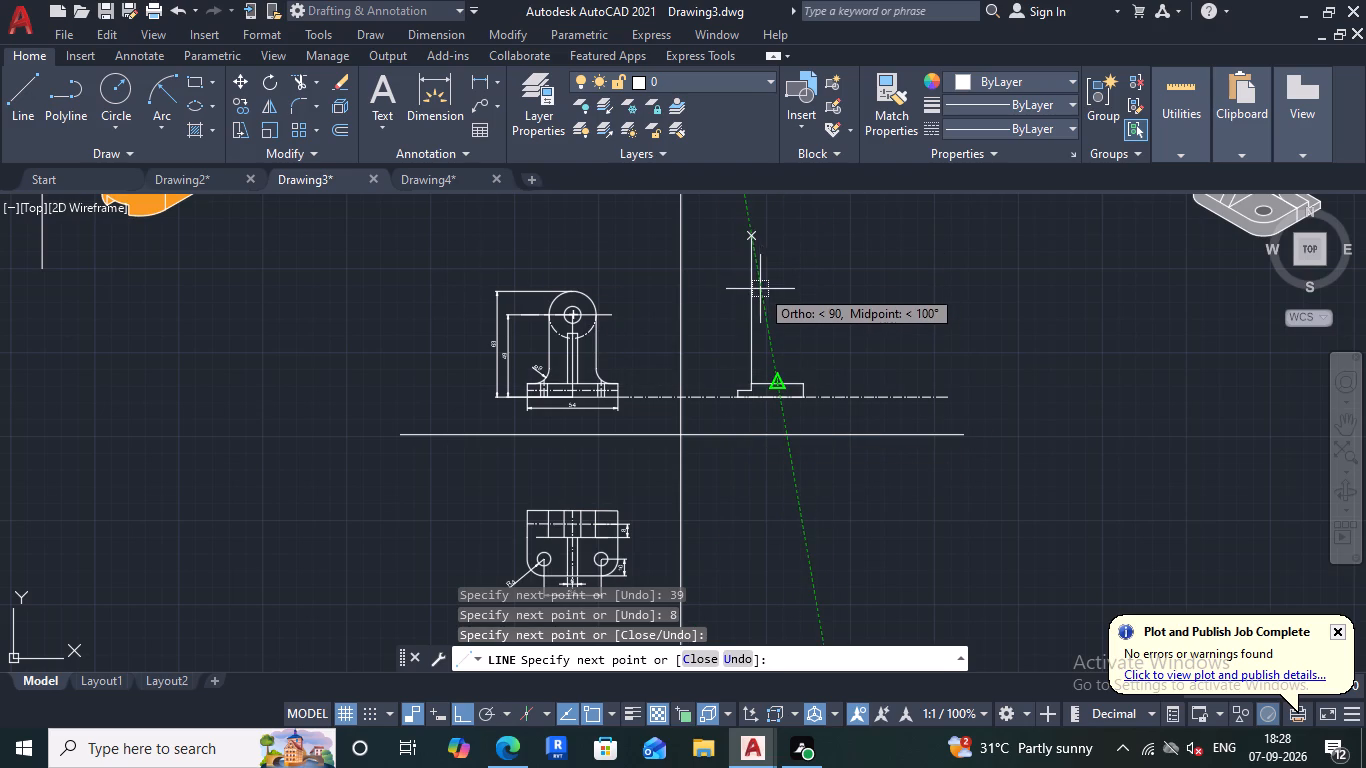
pyautogui.scroll(3, 753, 297)
pyautogui.scroll(-2, 757, 337)
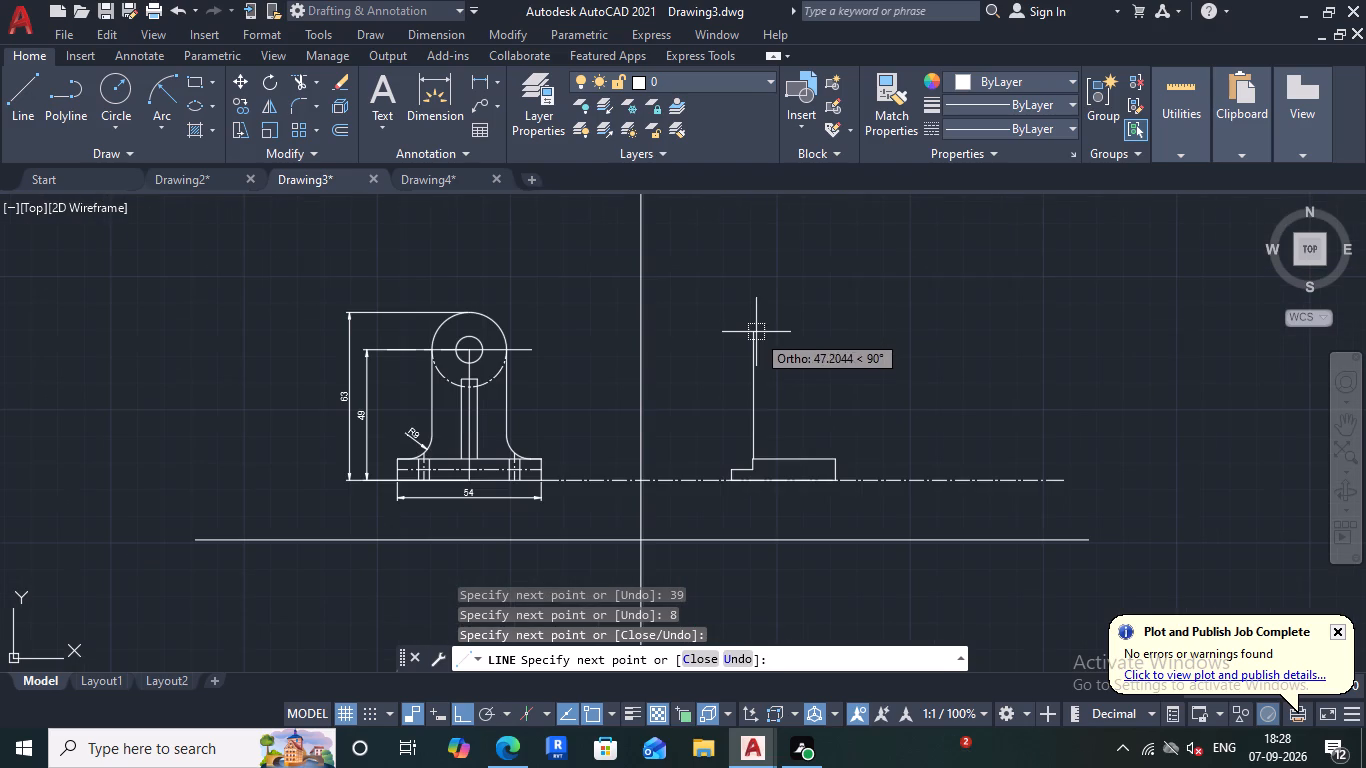
pyautogui.press('Escape')
pyautogui.scroll(-3, 756, 330)
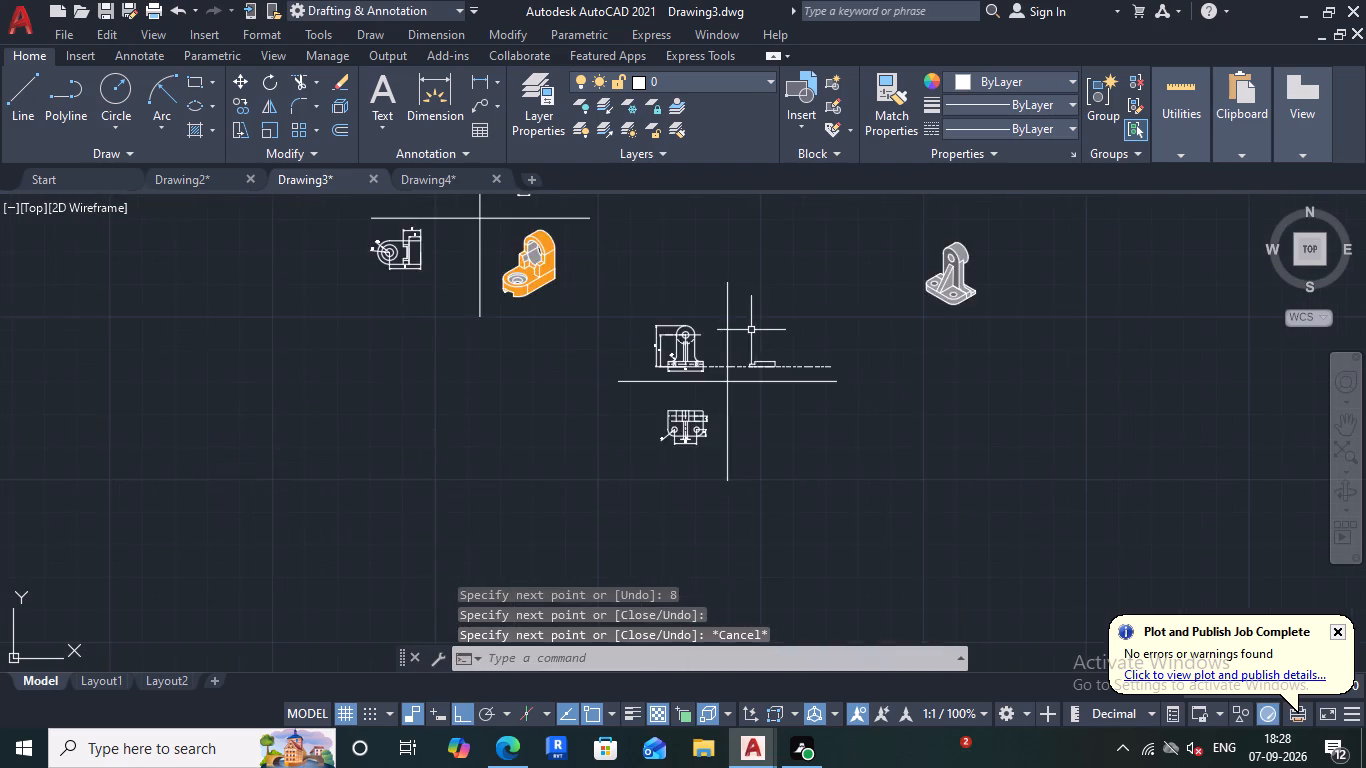
pyautogui.scroll(2, 751, 330)
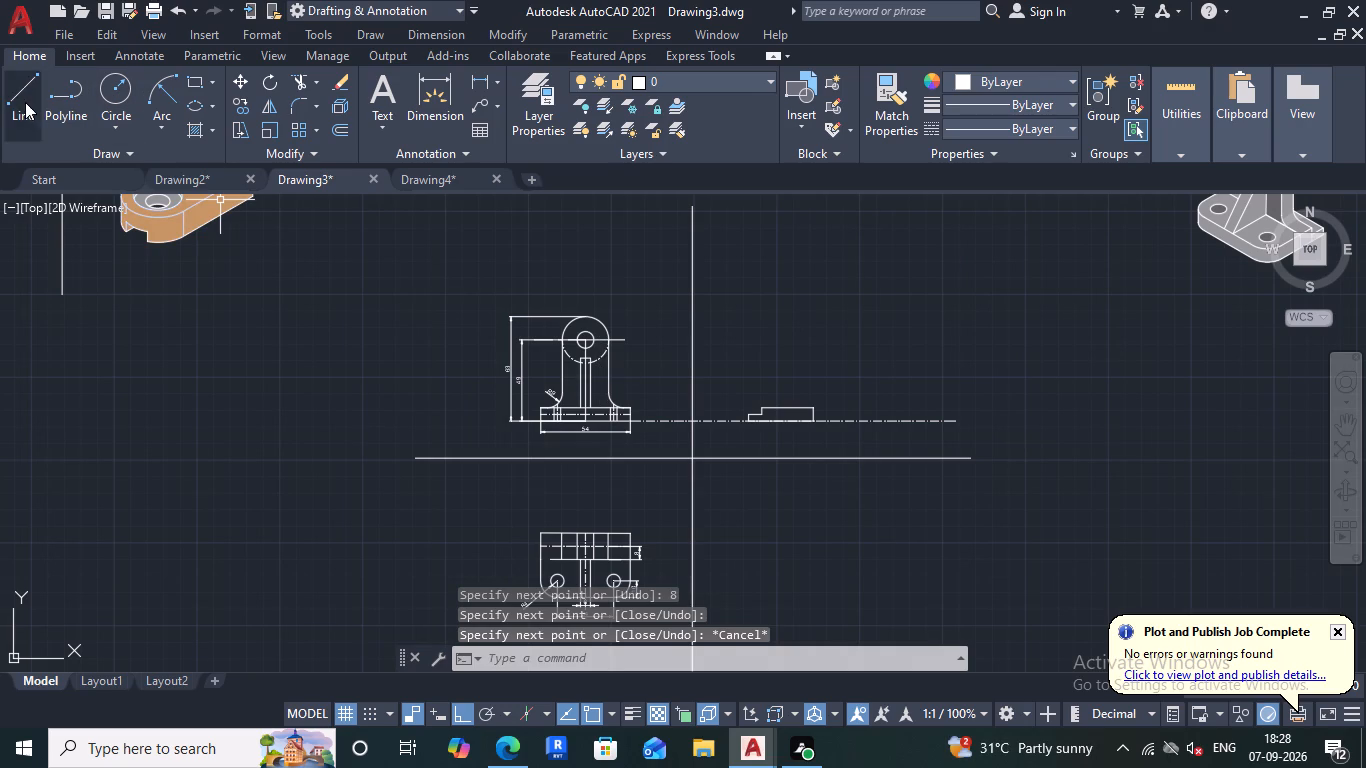
pyautogui.click(25, 102)
pyautogui.click(586, 313)
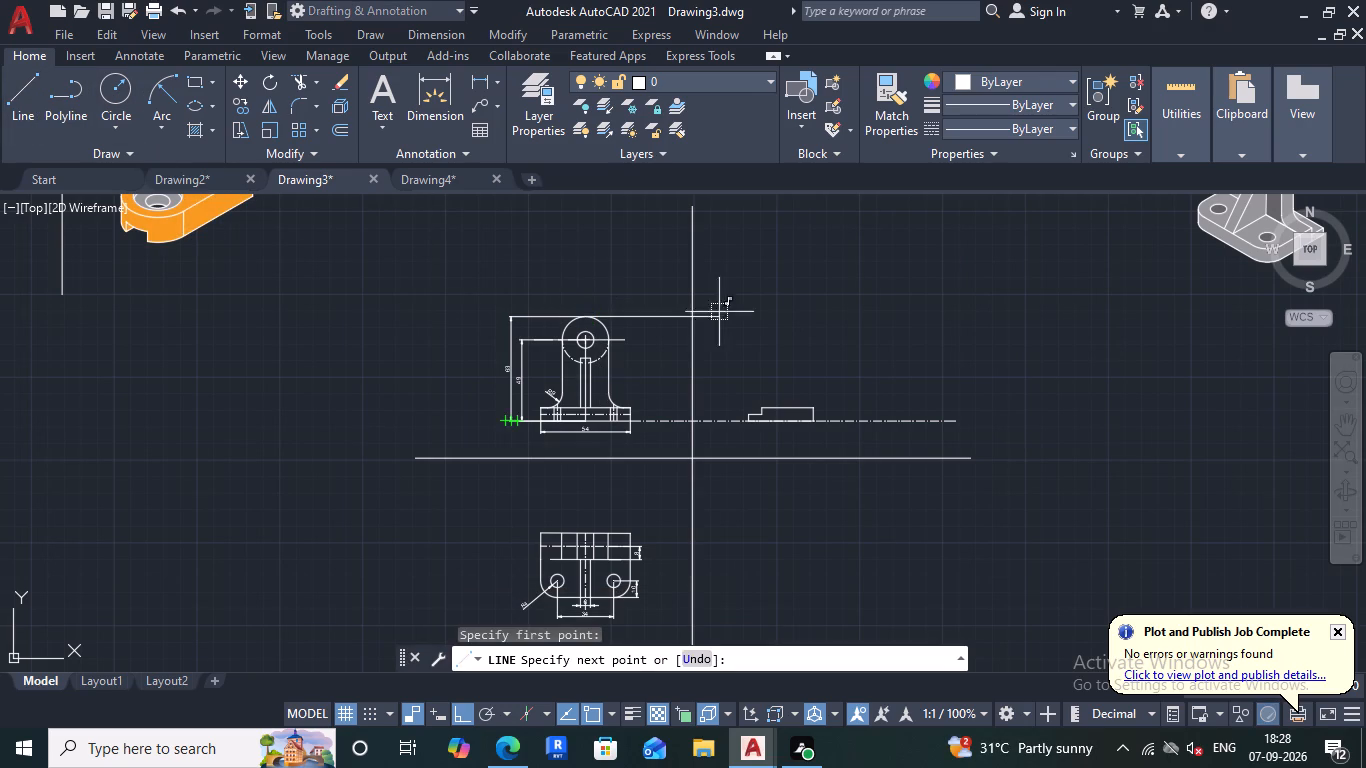
pyautogui.click(792, 315)
pyautogui.press('Escape')
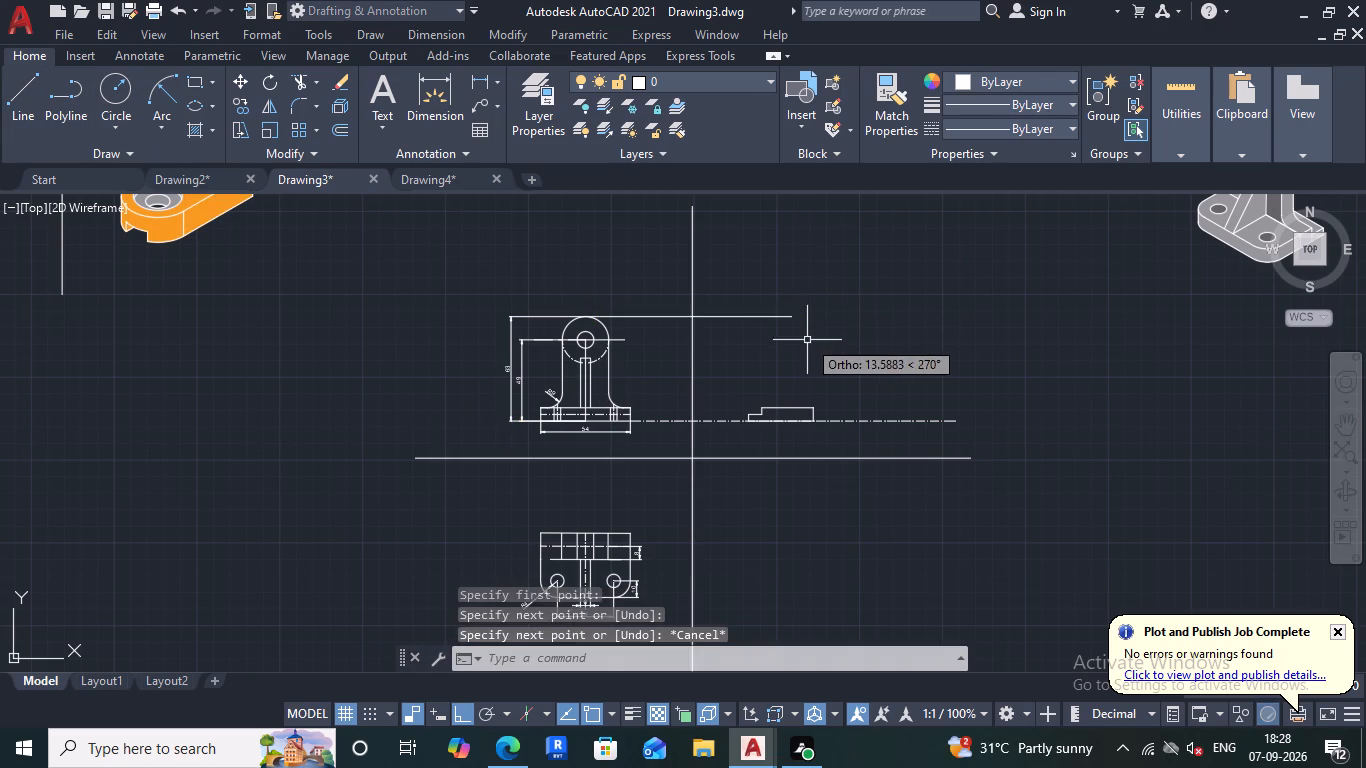
# Draw a vertical line from the top corner of the side view's base step up to just above the top projection line.
pyautogui.scroll(2, 793, 389)
pyautogui.click(11, 108)
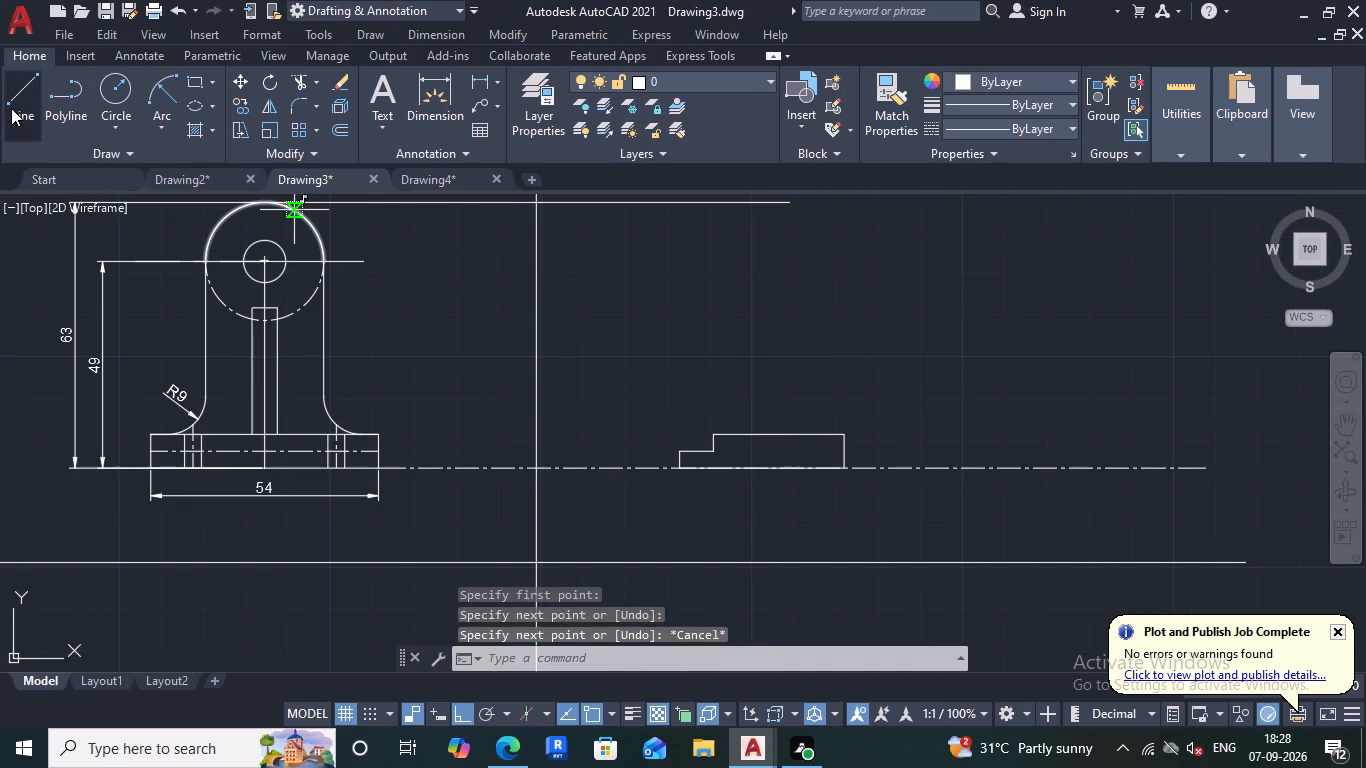
pyautogui.click(714, 429)
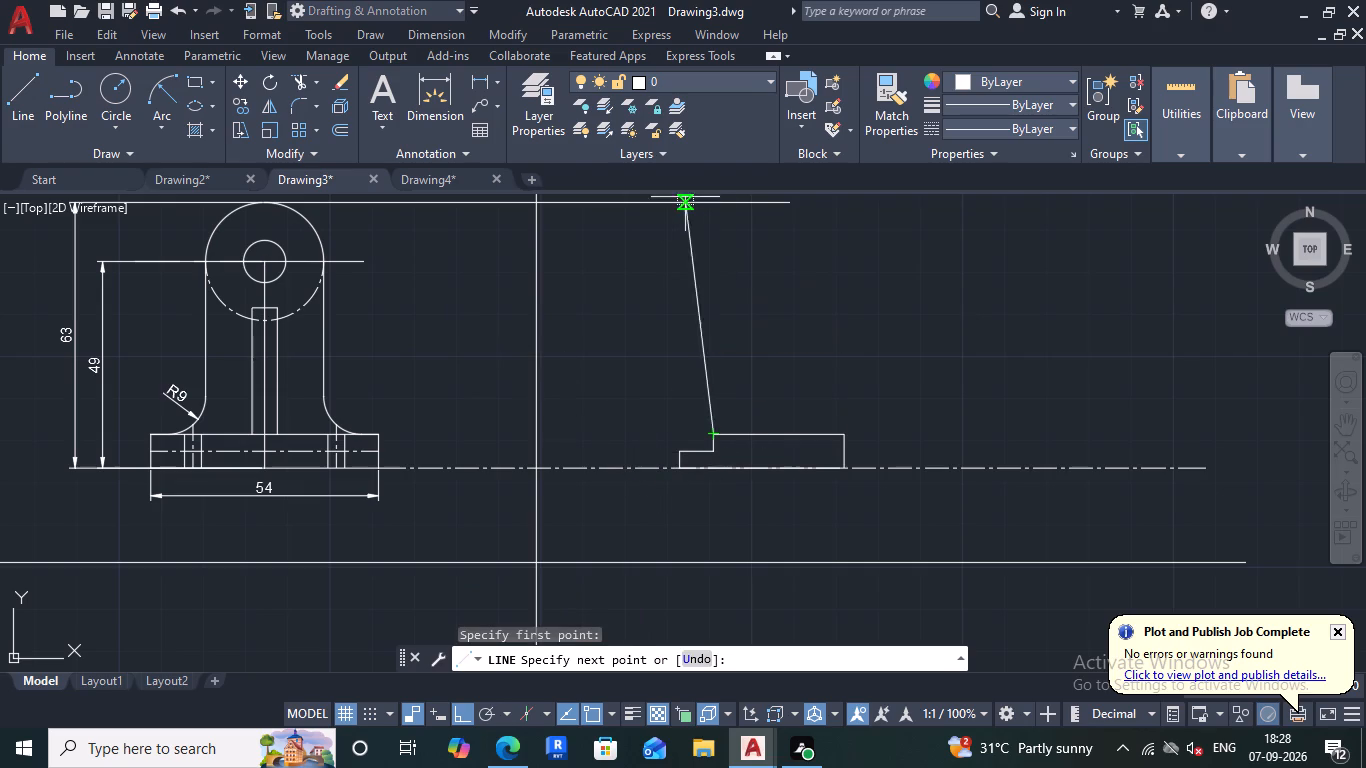
pyautogui.scroll(2, 713, 200)
pyautogui.moveTo(720, 205); pyautogui.dragTo(727, 302, button='middle')
pyautogui.click(723, 262)
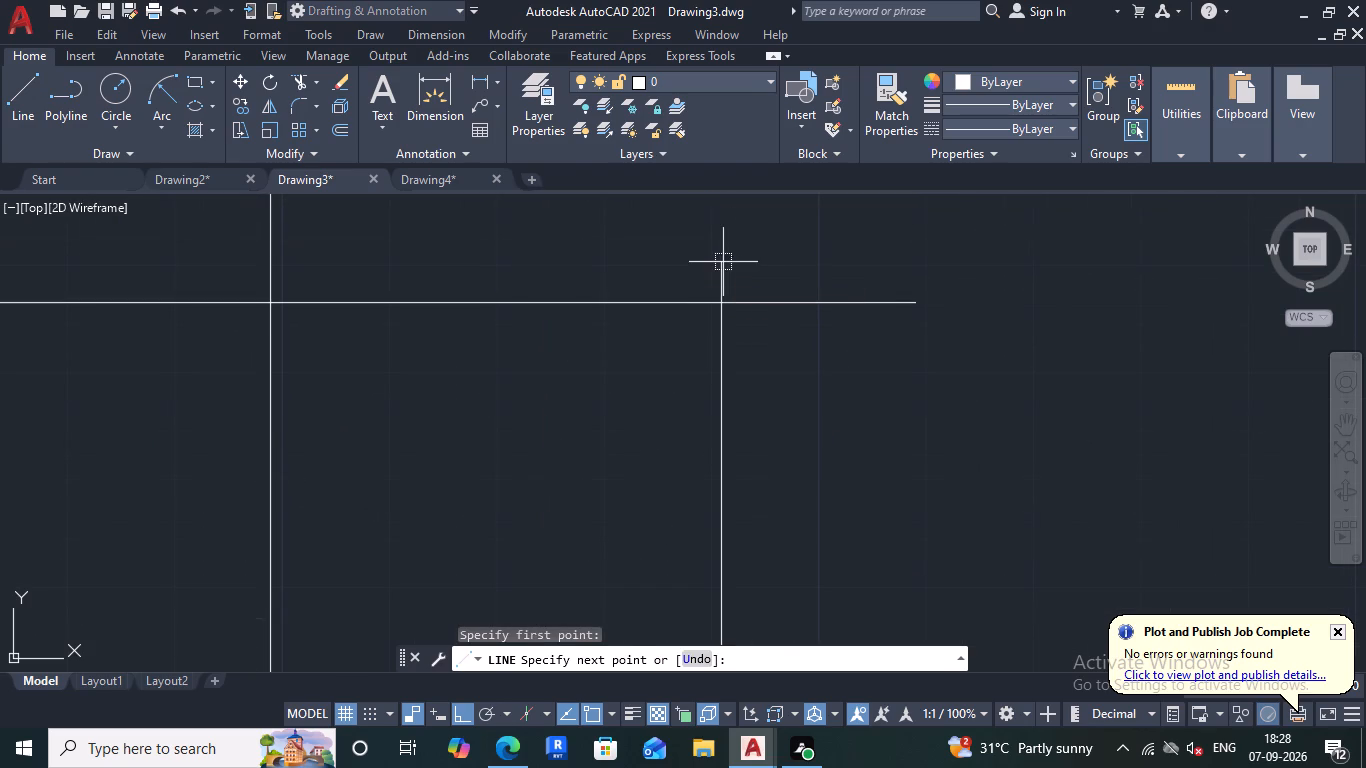
pyautogui.press('Escape')
# Copy the side view's vertical line 8 units to the right along the top of the base.
pyautogui.click(789, 396)
pyautogui.click(662, 380)
pyautogui.scroll(-2, 776, 377)
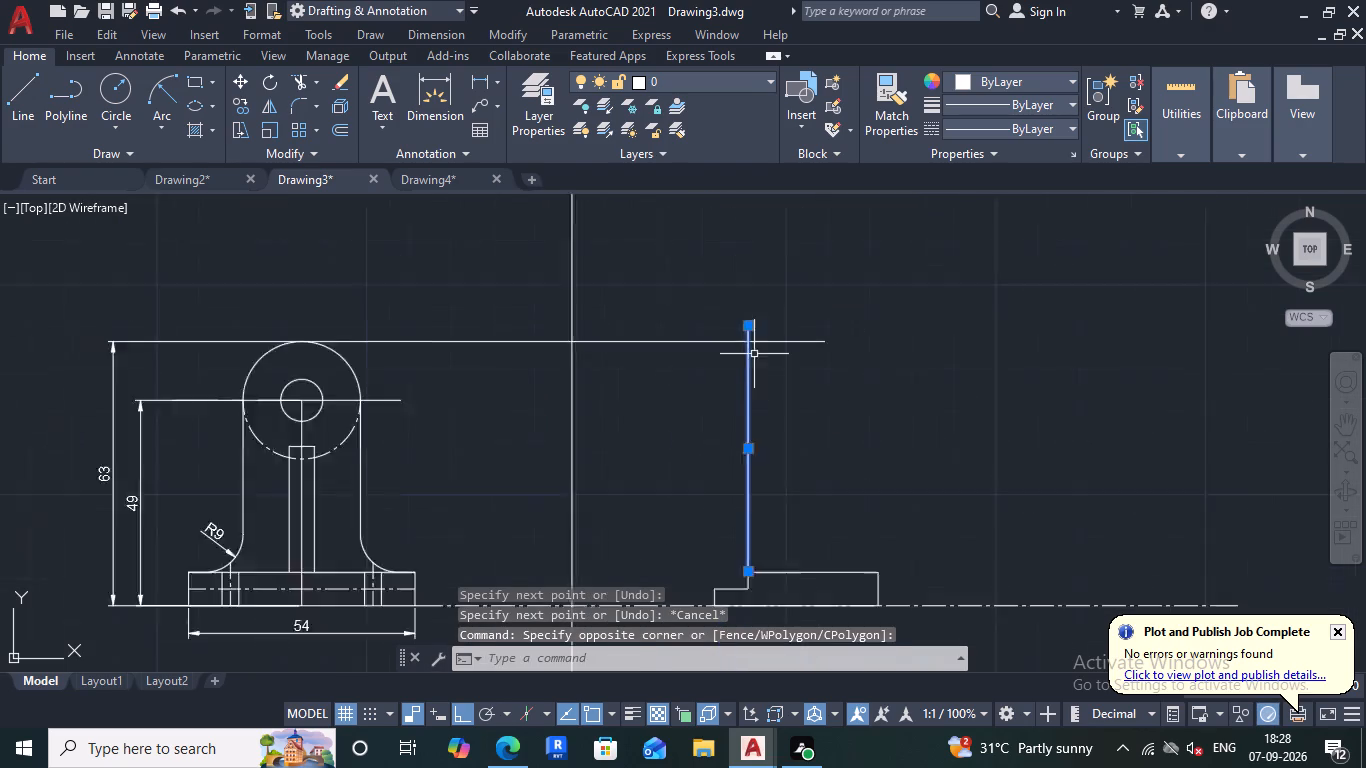
pyautogui.scroll(-1, 751, 352)
pyautogui.click(238, 108)
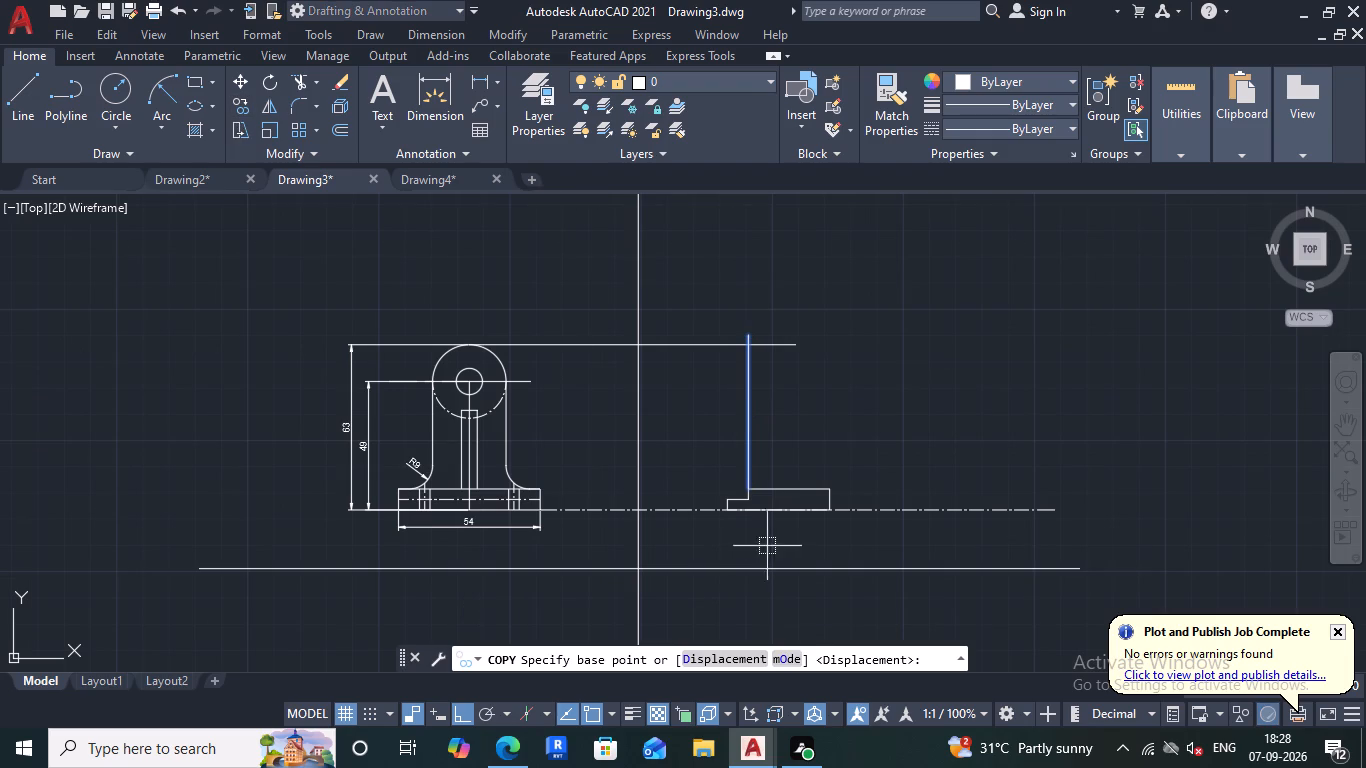
pyautogui.scroll(2, 722, 496)
pyautogui.click(789, 485)
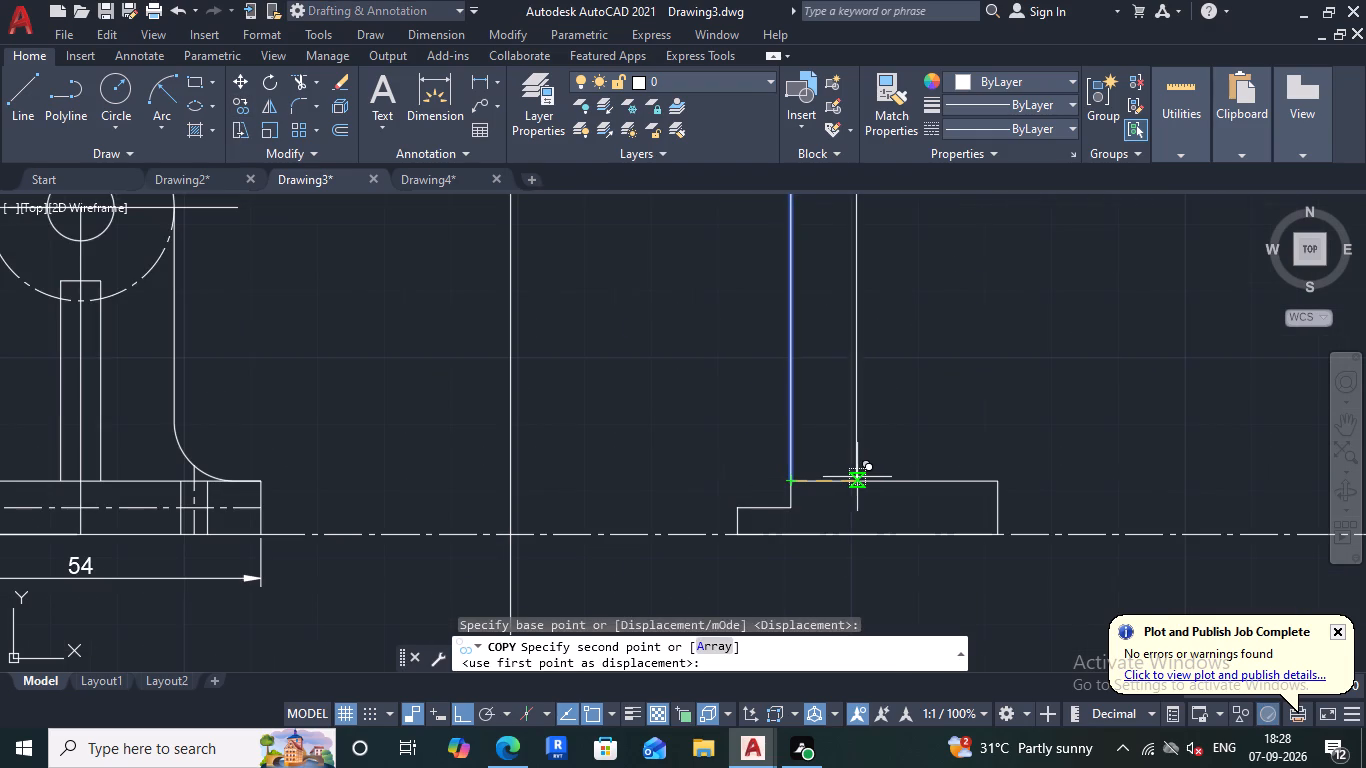
pyautogui.press('8')
pyautogui.press('Return')
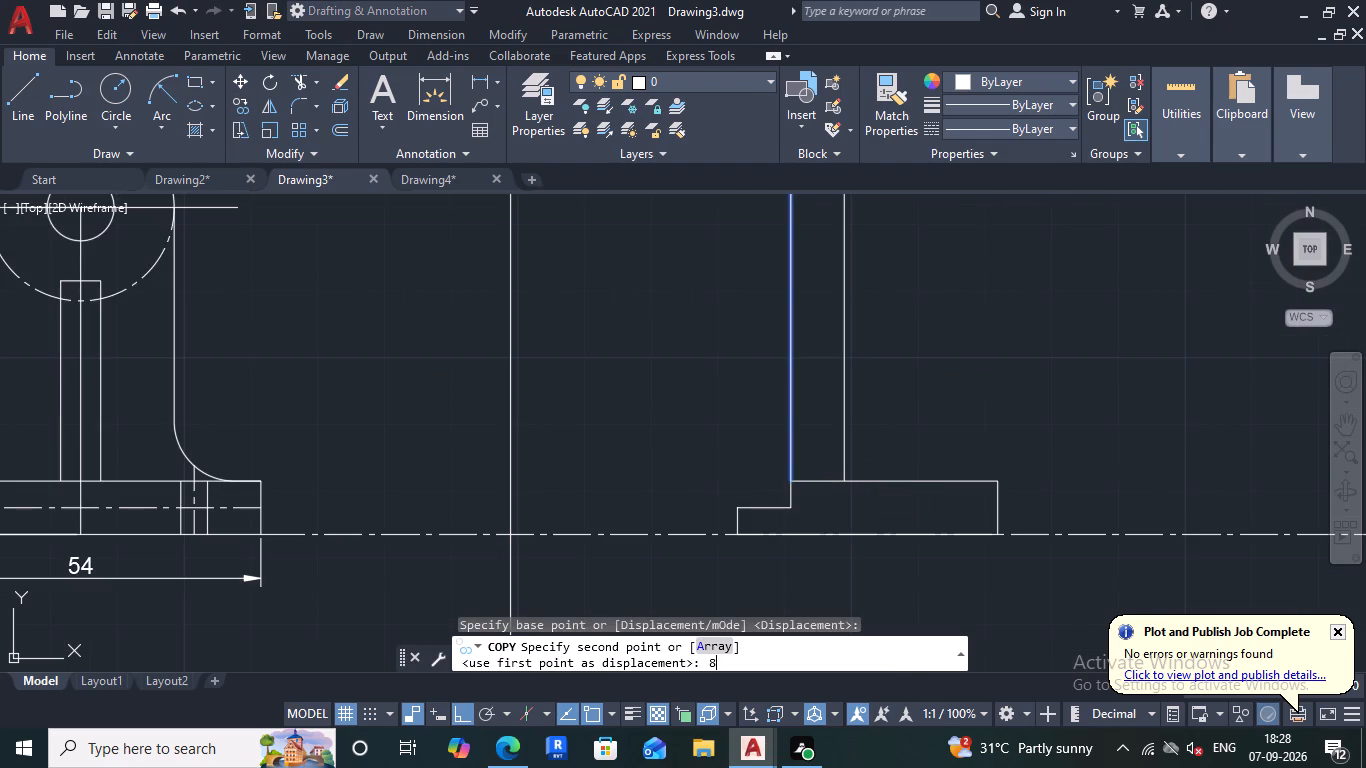
pyautogui.scroll(-2, 859, 473)
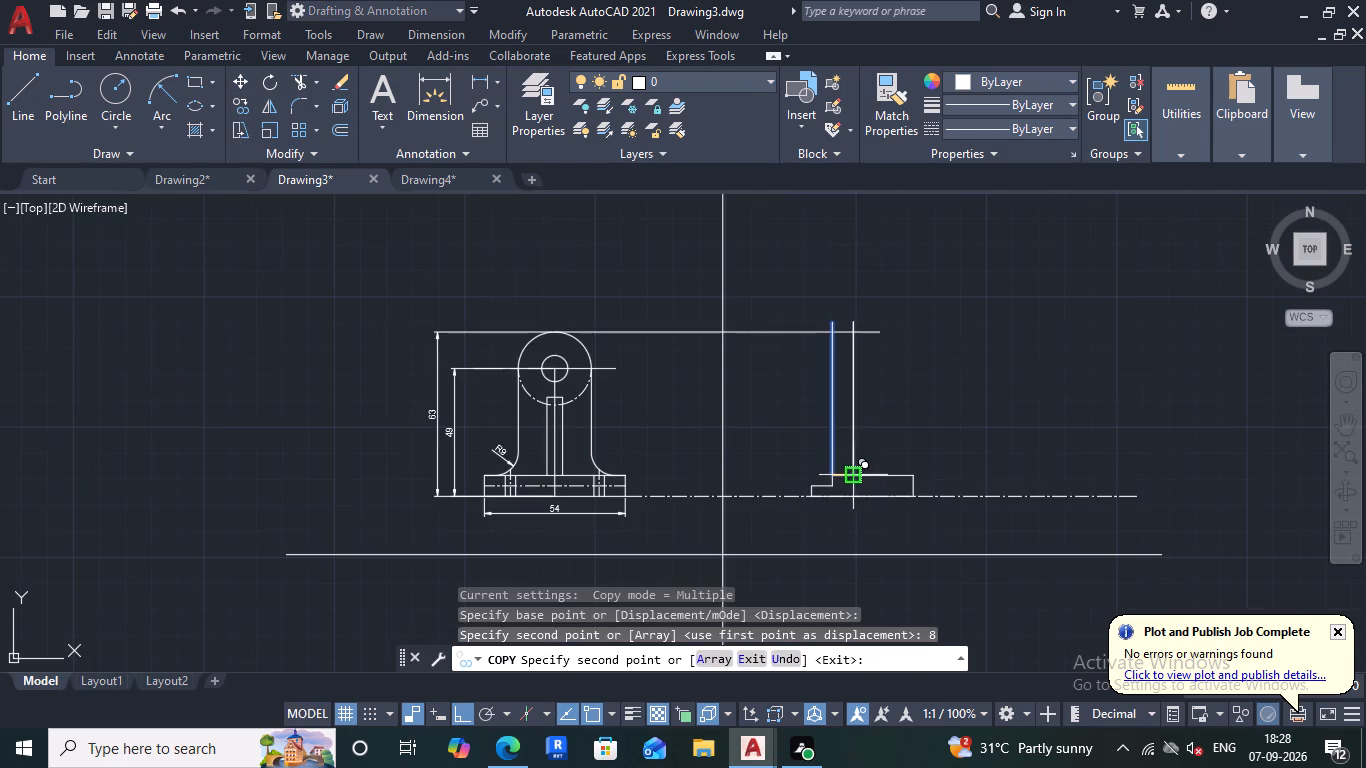
pyautogui.press('Escape')
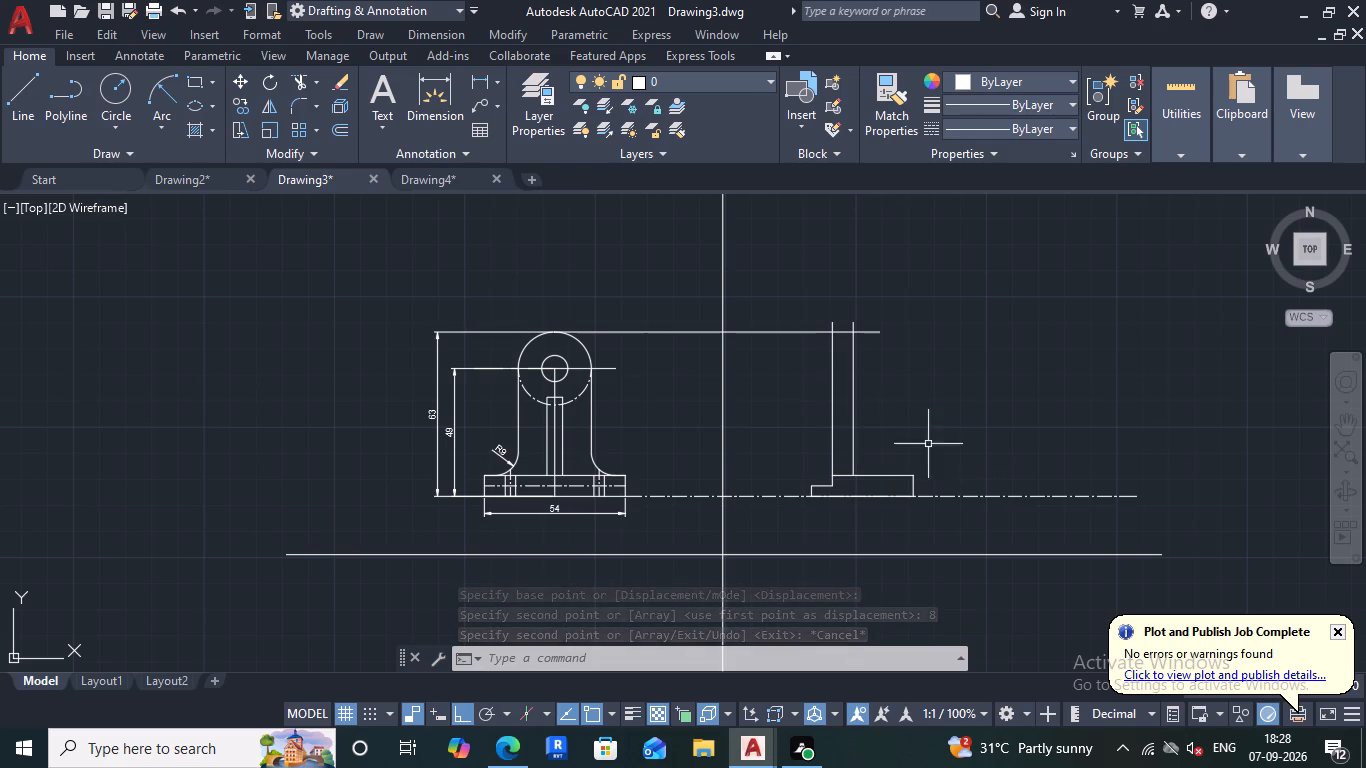
# Draw the rib's sloping edge from 30 units above the base on the copied vertical down to the base's top right corner.
pyautogui.click(23, 114)
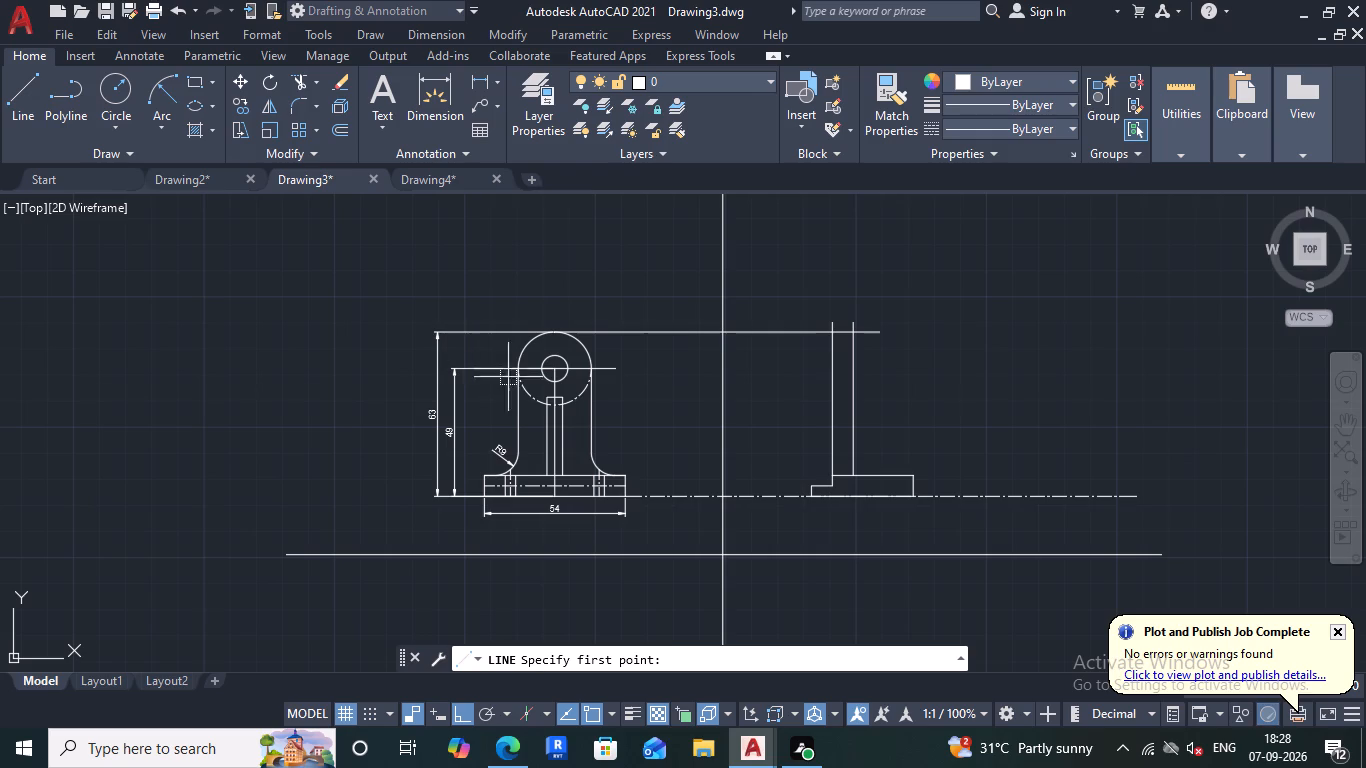
pyautogui.write('tk')
pyautogui.press('Return')
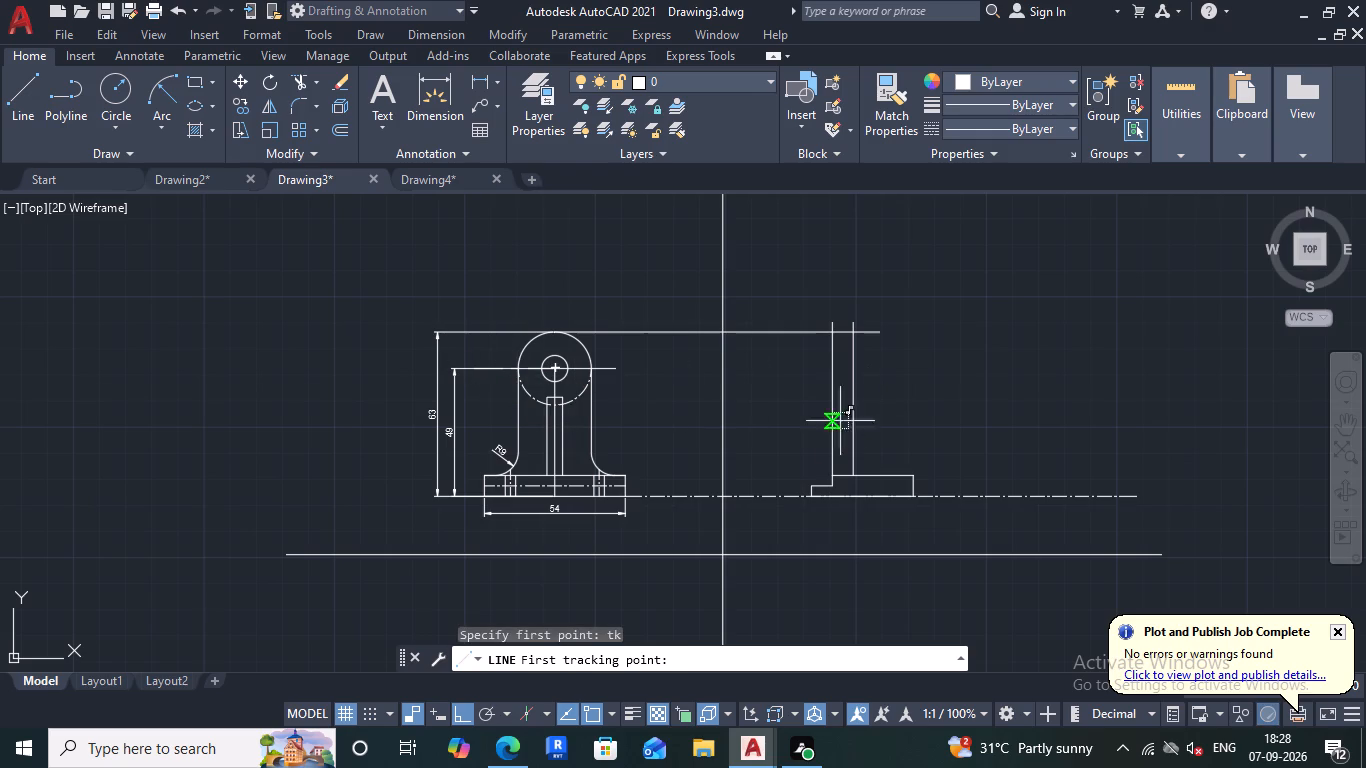
pyautogui.click(858, 471)
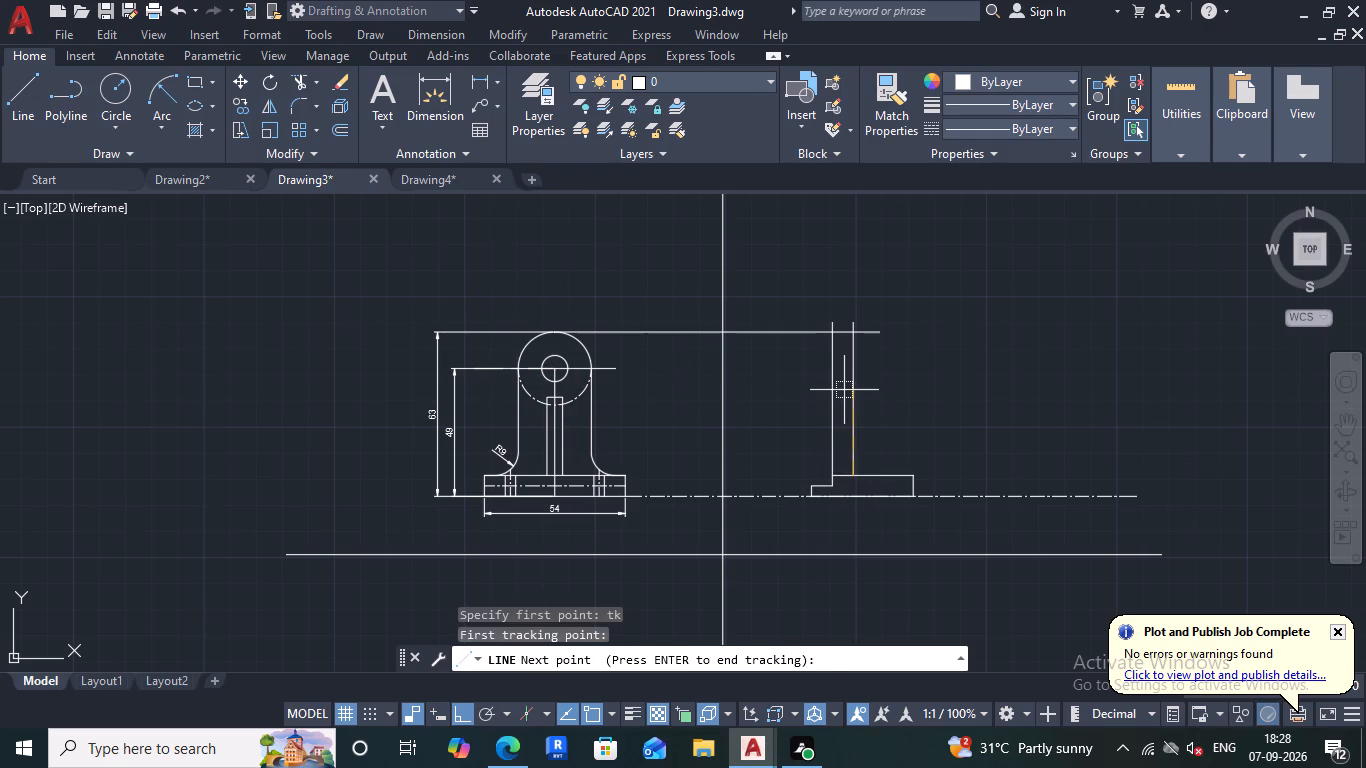
pyautogui.write('30')
pyautogui.press('Return')
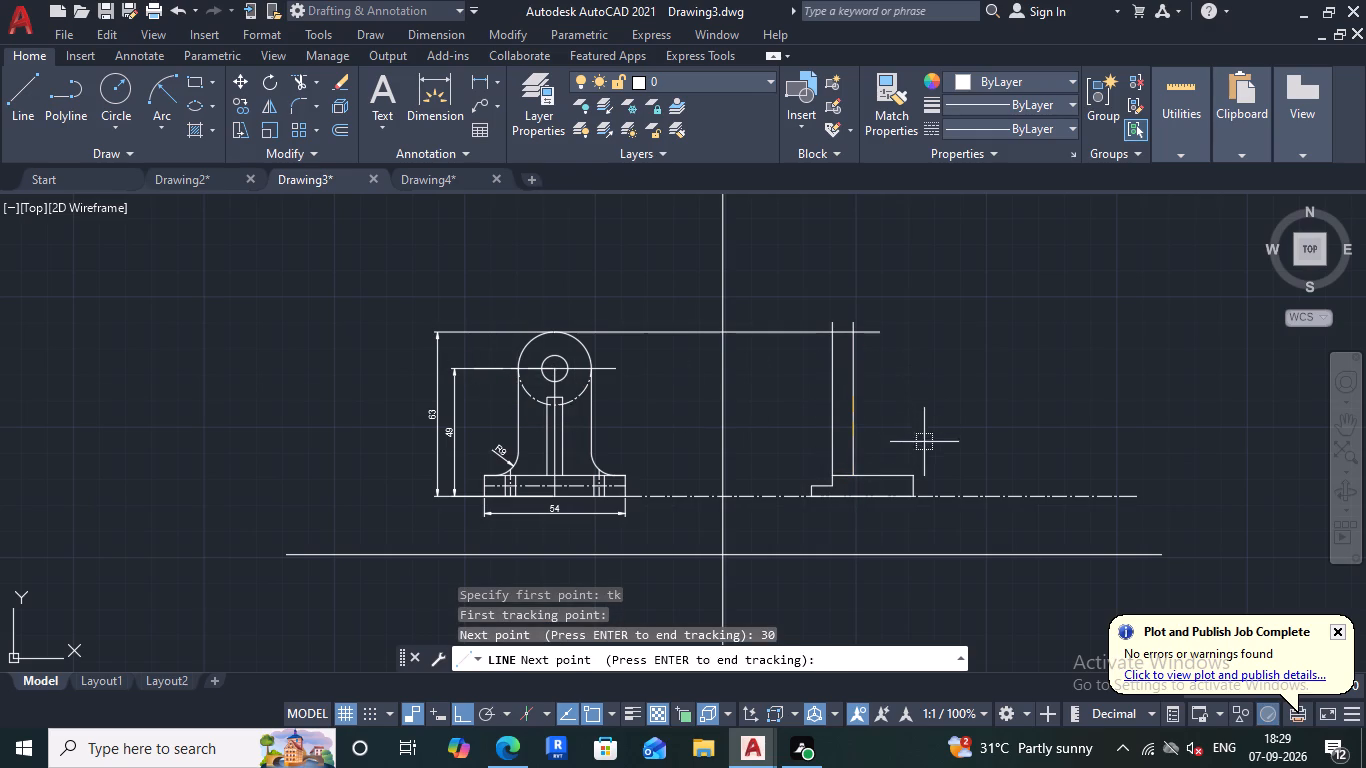
pyautogui.press('Return')
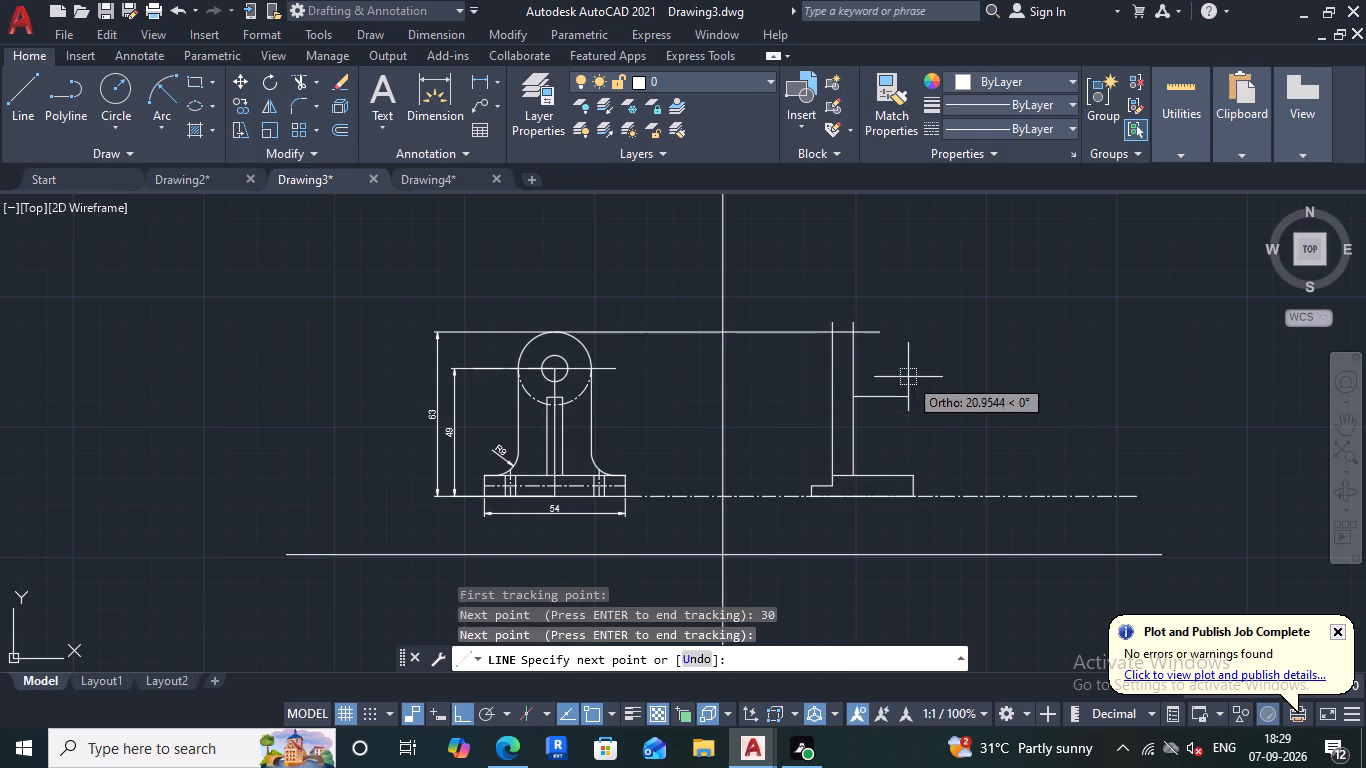
pyautogui.click(912, 478)
pyautogui.scroll(2, 929, 465)
pyautogui.scroll(-2, 928, 457)
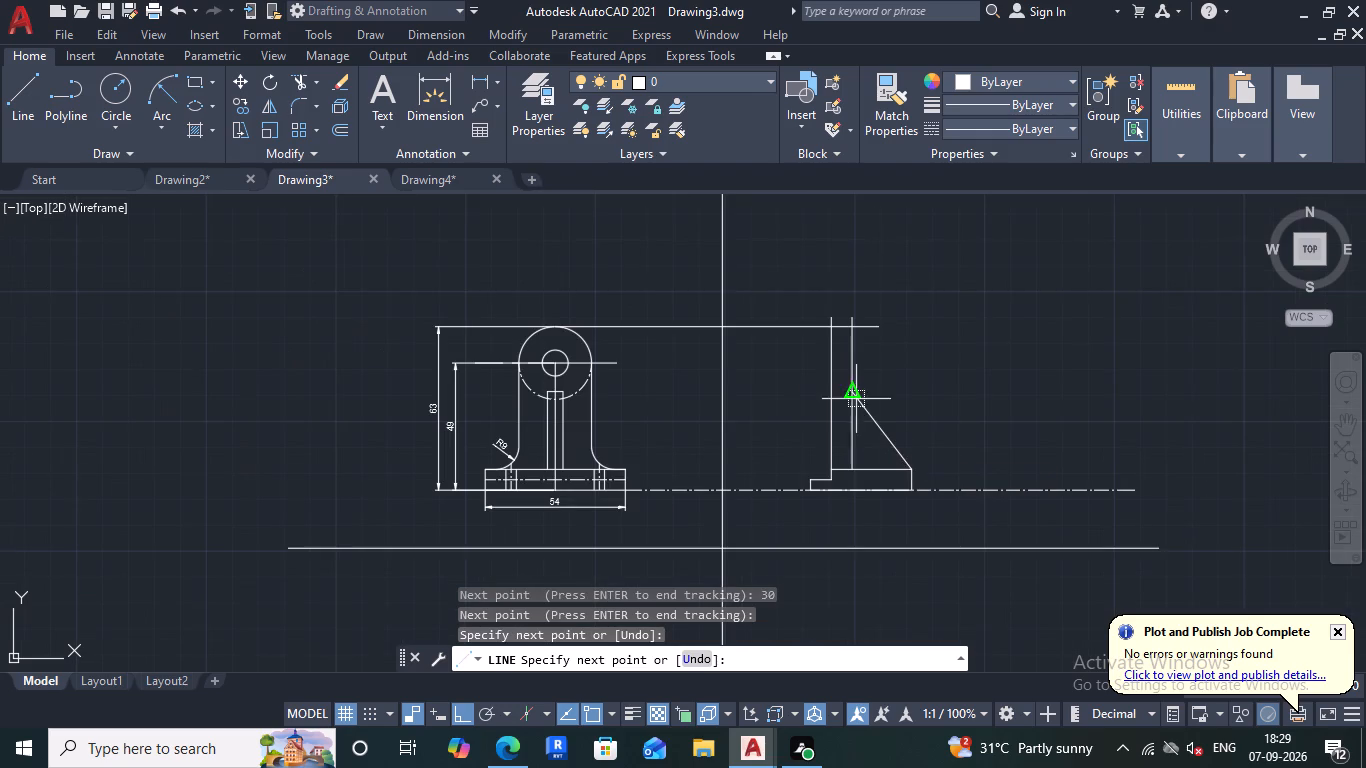
pyautogui.press('Escape')
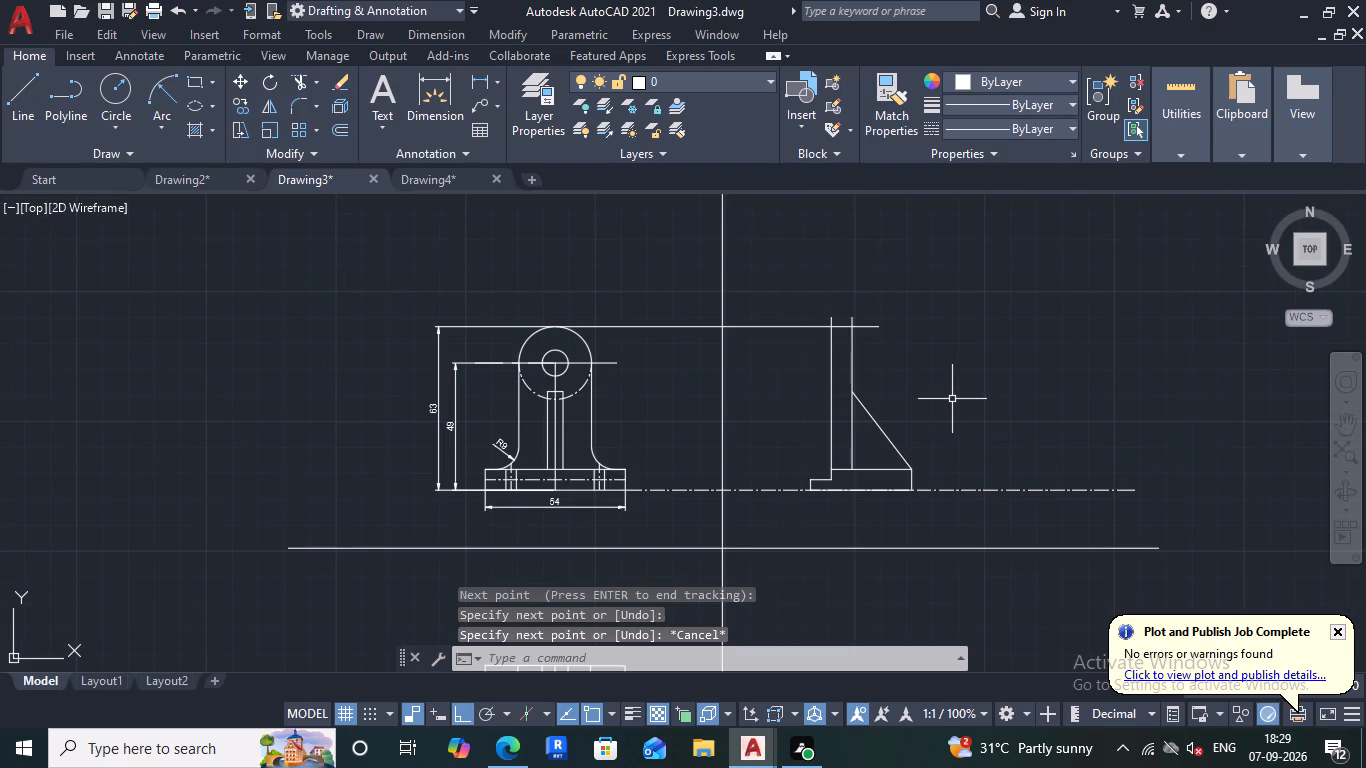
# Measure the horizontal distance from the bottom right corner of the front view's base to the nearest hole edge.
pyautogui.moveTo(952, 399); pyautogui.dragTo(892, 365, button='middle')
pyautogui.middleClick(890, 362)
pyautogui.middleClick(886, 358)
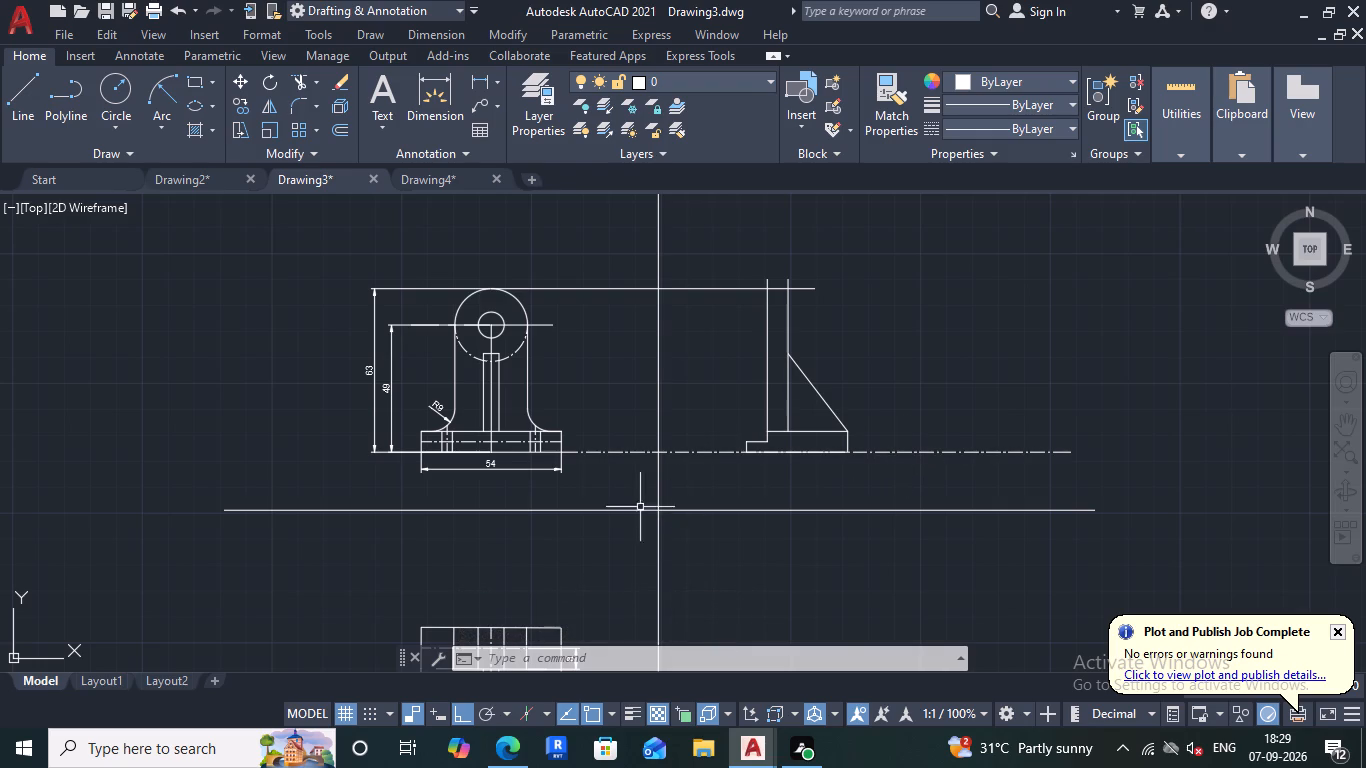
pyautogui.scroll(2, 553, 460)
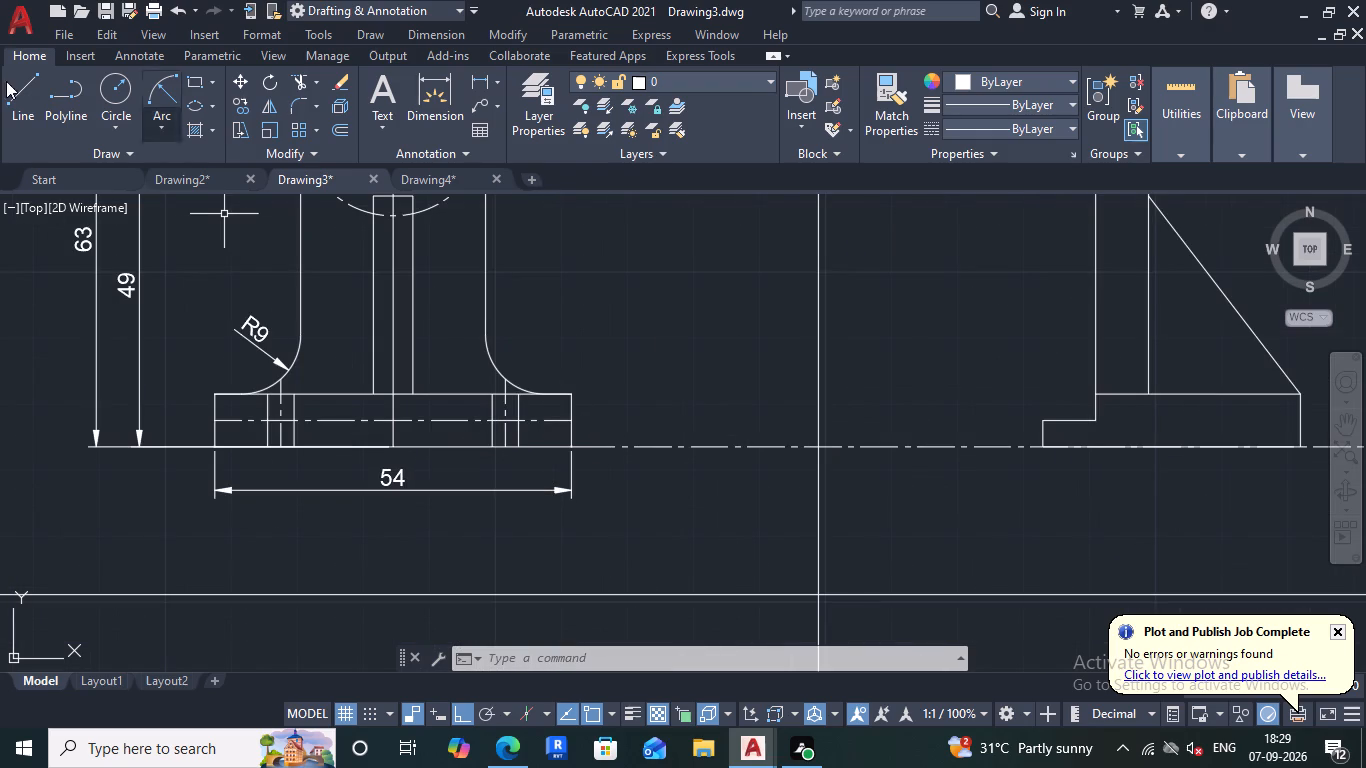
pyautogui.click(482, 87)
pyautogui.click(573, 444)
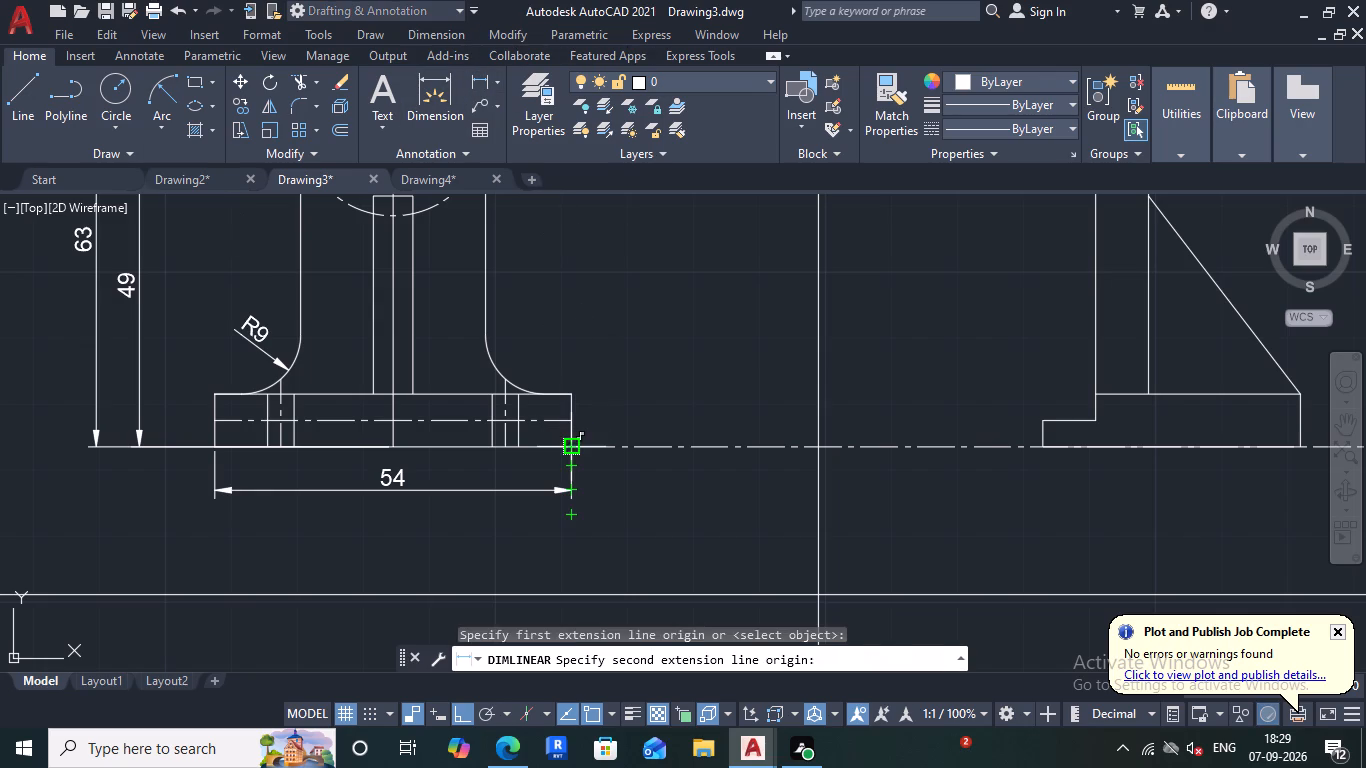
pyautogui.click(525, 447)
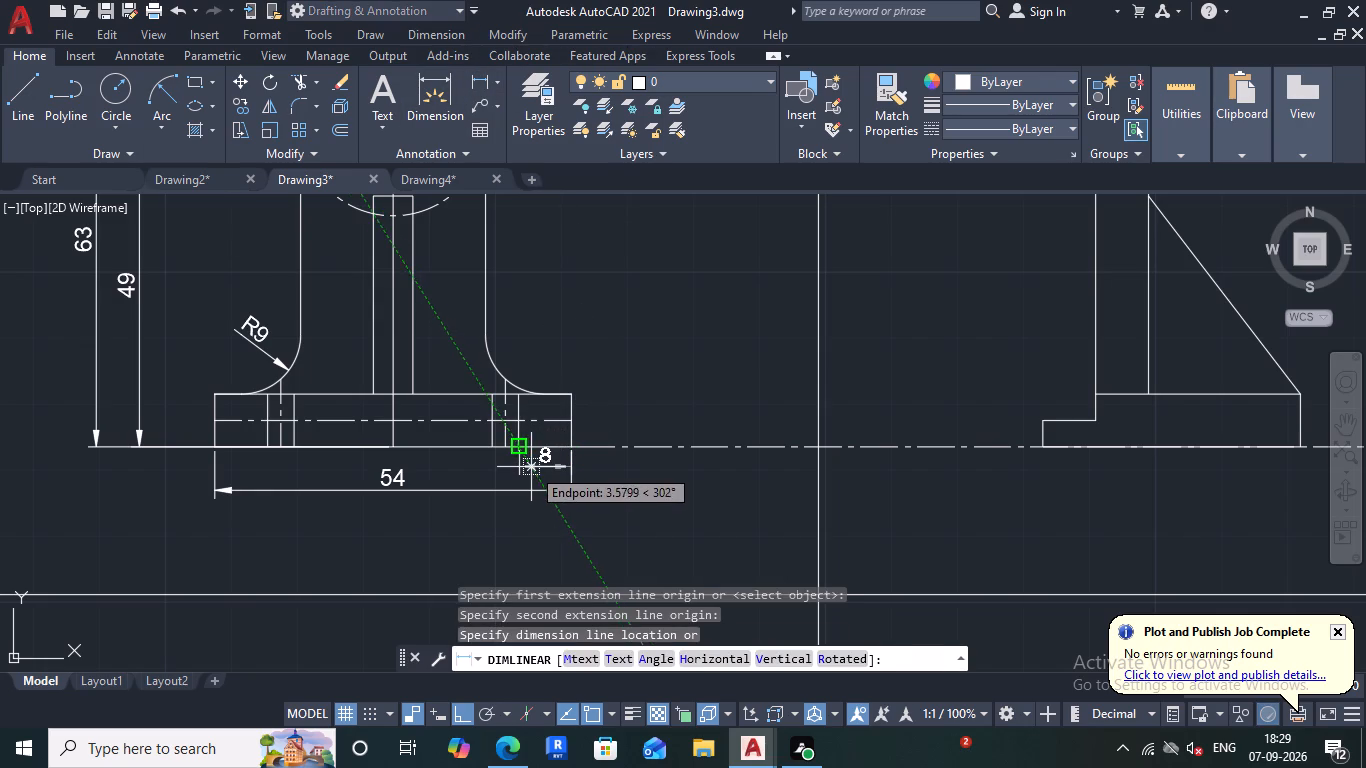
pyautogui.press('Escape')
# Trim both side view verticals above the top projection line, and trim the projection line back to the vertical divider.
pyautogui.scroll(-2, 603, 411)
pyautogui.moveTo(629, 403); pyautogui.dragTo(474, 414, button='middle')
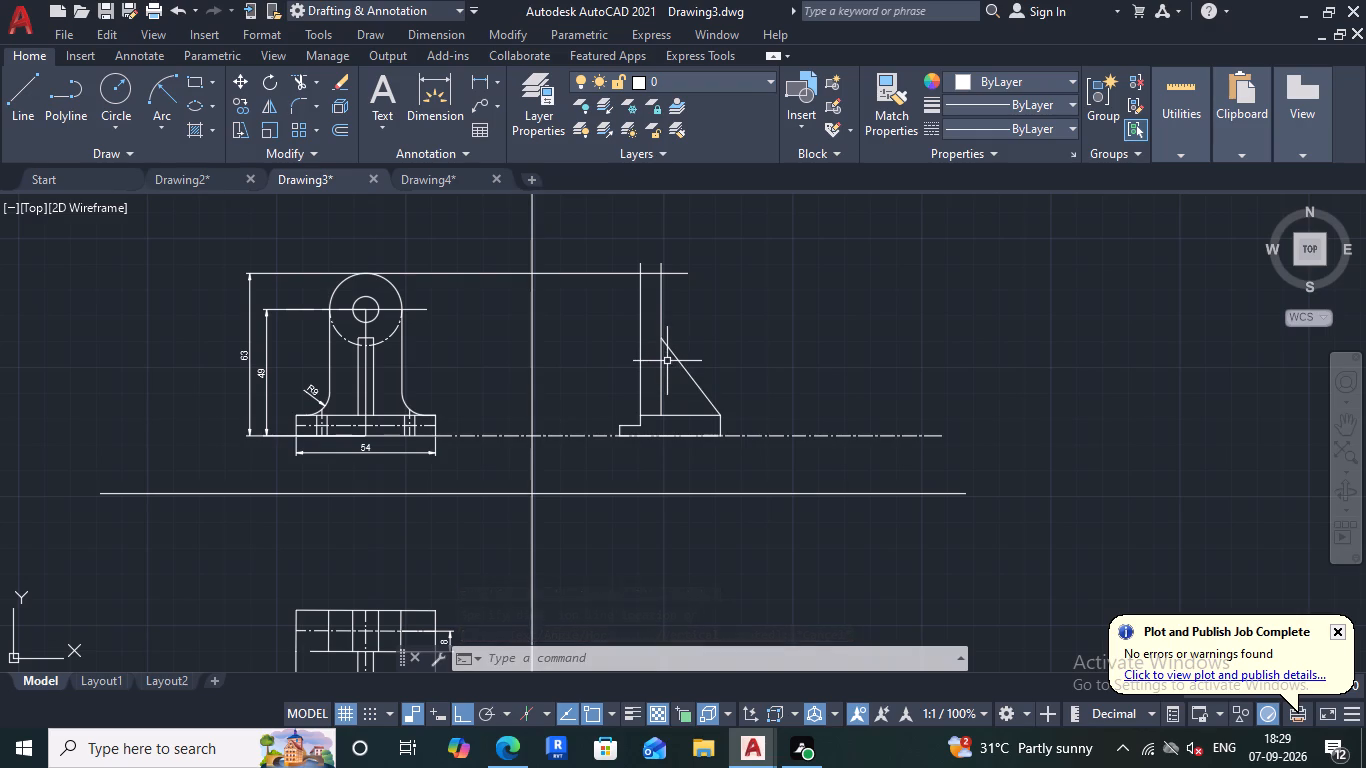
pyautogui.scroll(-1, 667, 364)
pyautogui.scroll(3, 676, 325)
pyautogui.moveTo(664, 276); pyautogui.dragTo(662, 265)
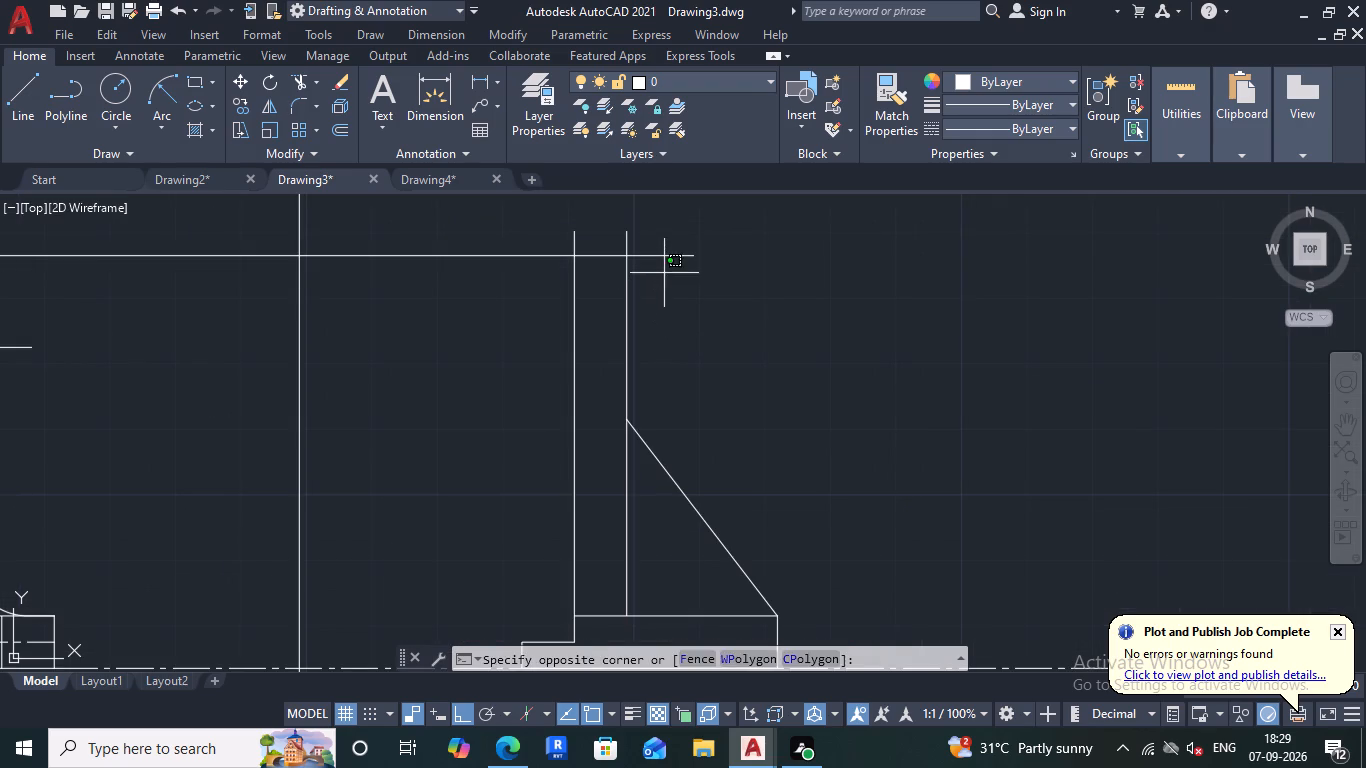
pyautogui.click(651, 238)
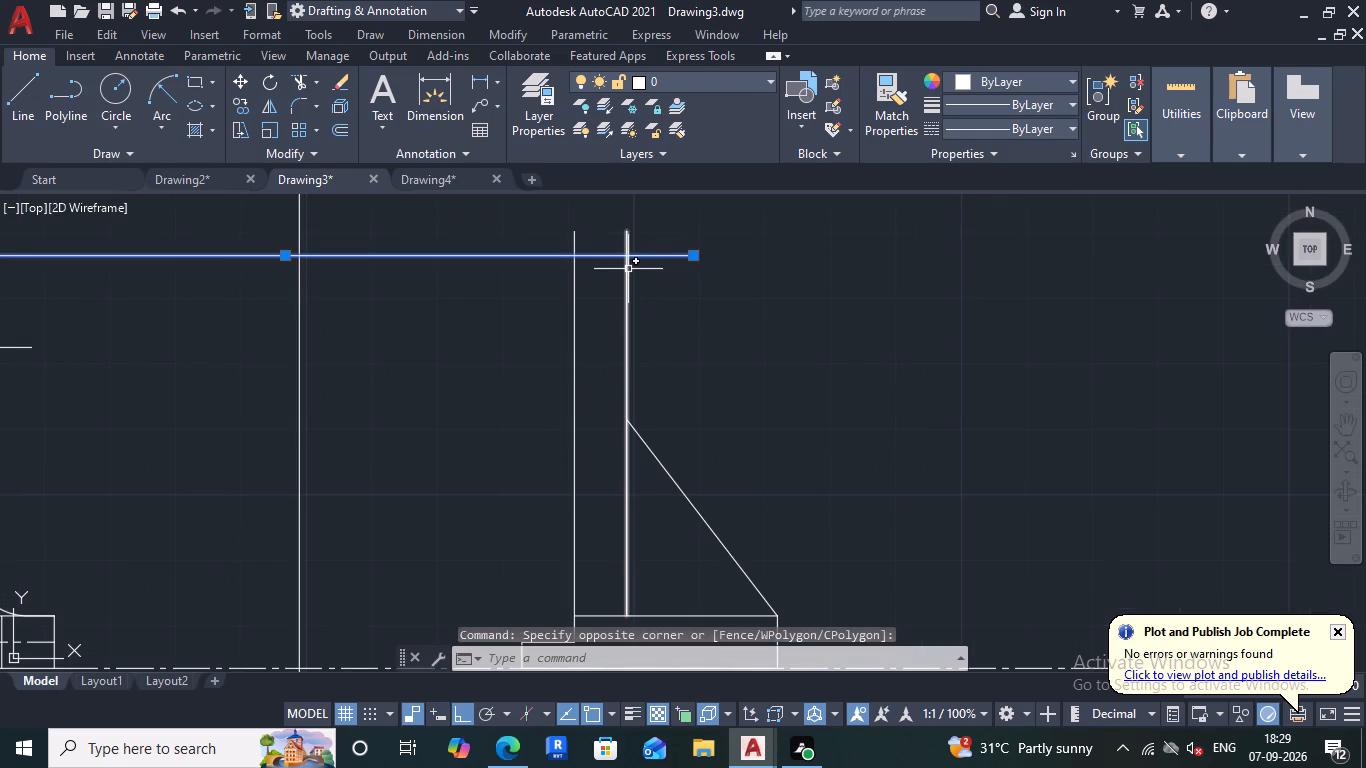
pyautogui.press('Escape')
pyautogui.click(305, 82)
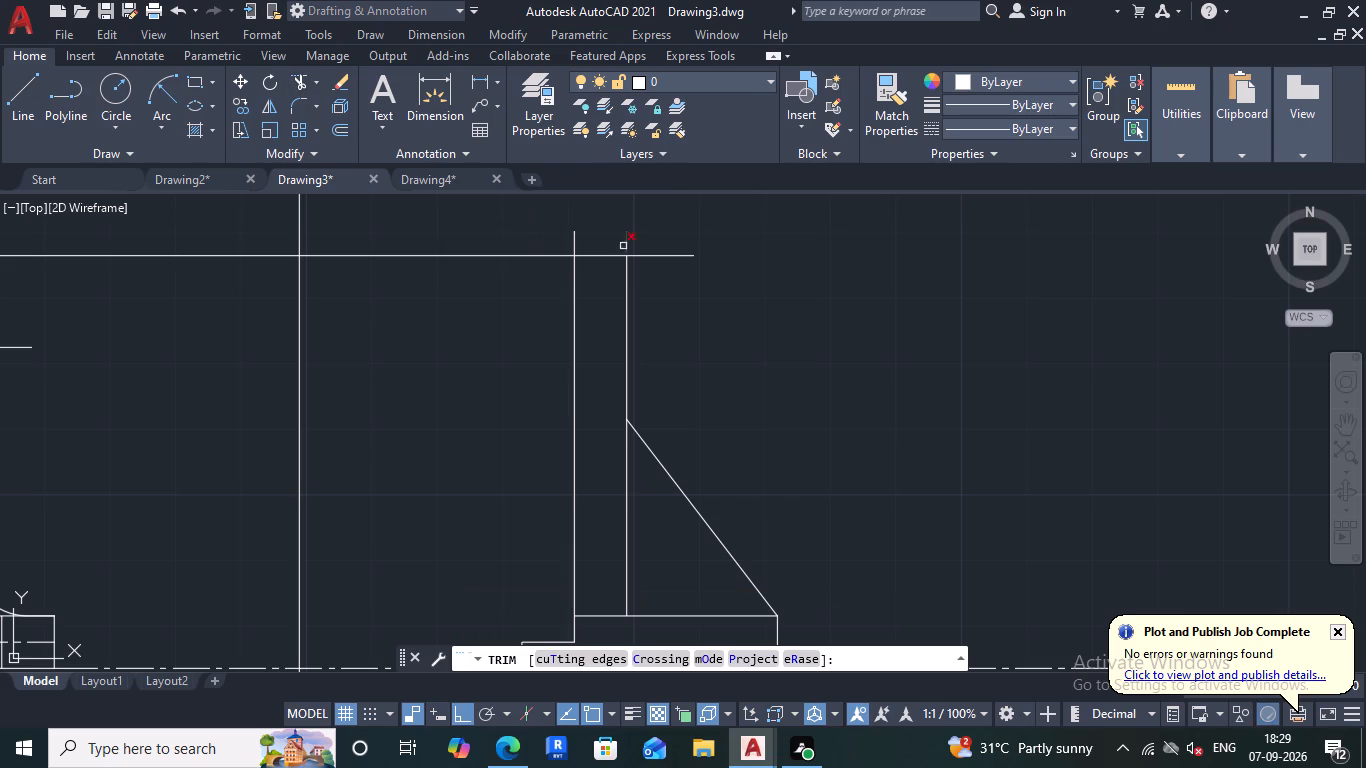
pyautogui.moveTo(635, 238); pyautogui.dragTo(553, 246)
pyautogui.moveTo(667, 233); pyautogui.dragTo(706, 289)
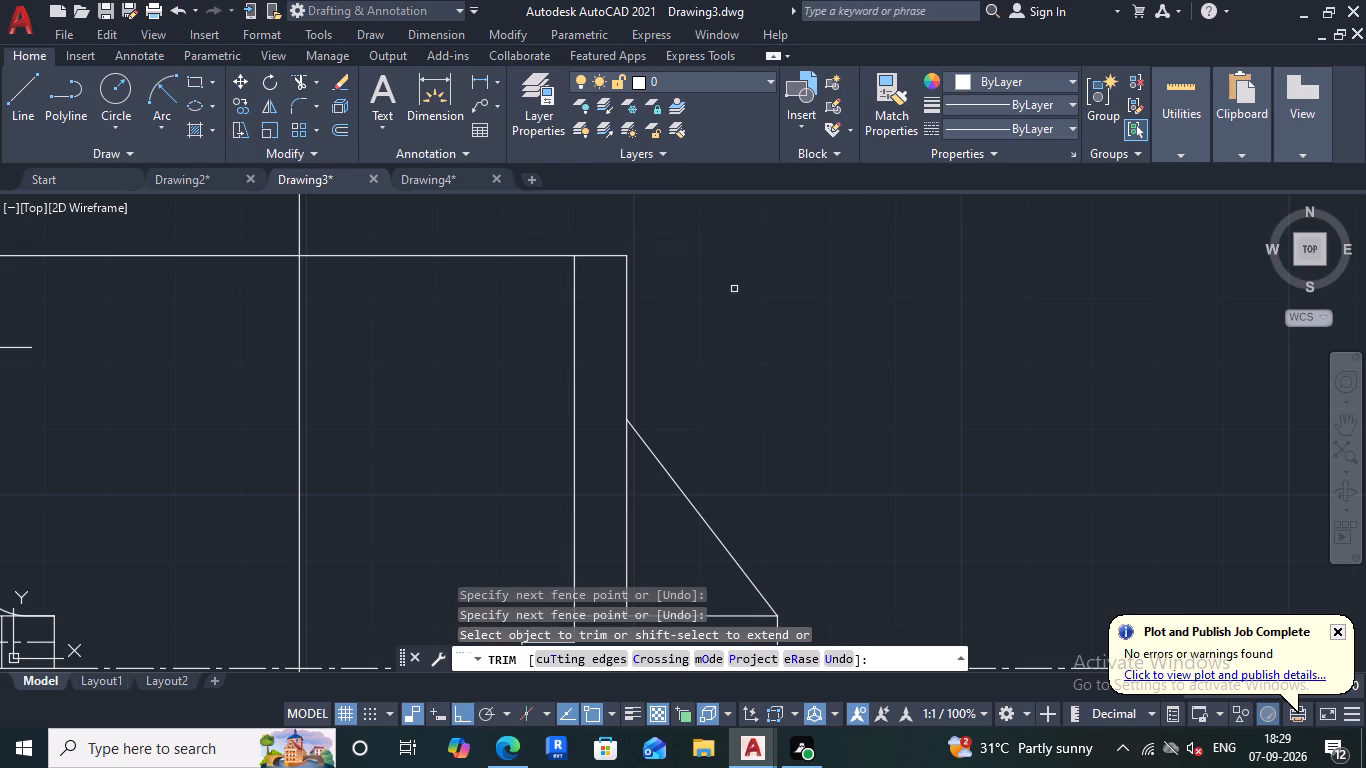
pyautogui.moveTo(587, 242); pyautogui.dragTo(613, 292)
pyautogui.moveTo(527, 239); pyautogui.dragTo(479, 299)
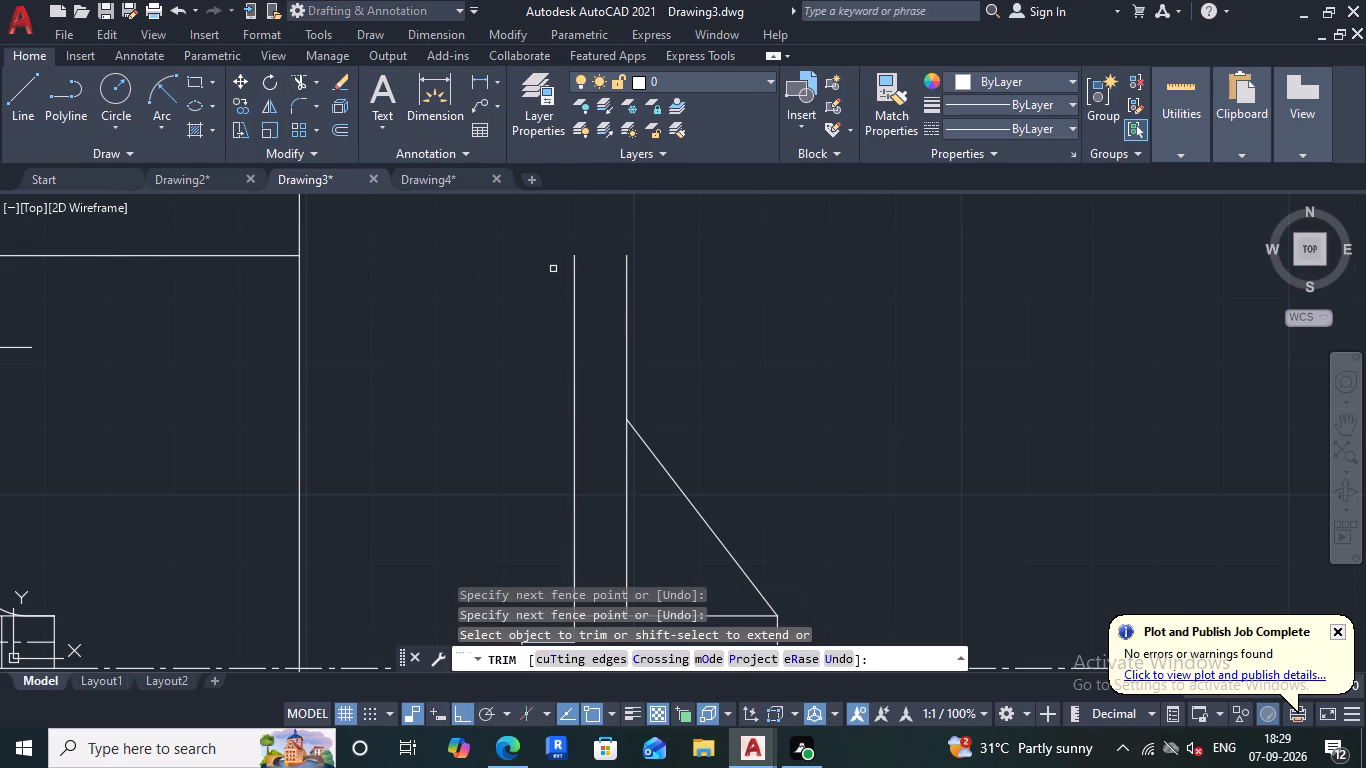
pyautogui.press('Escape')
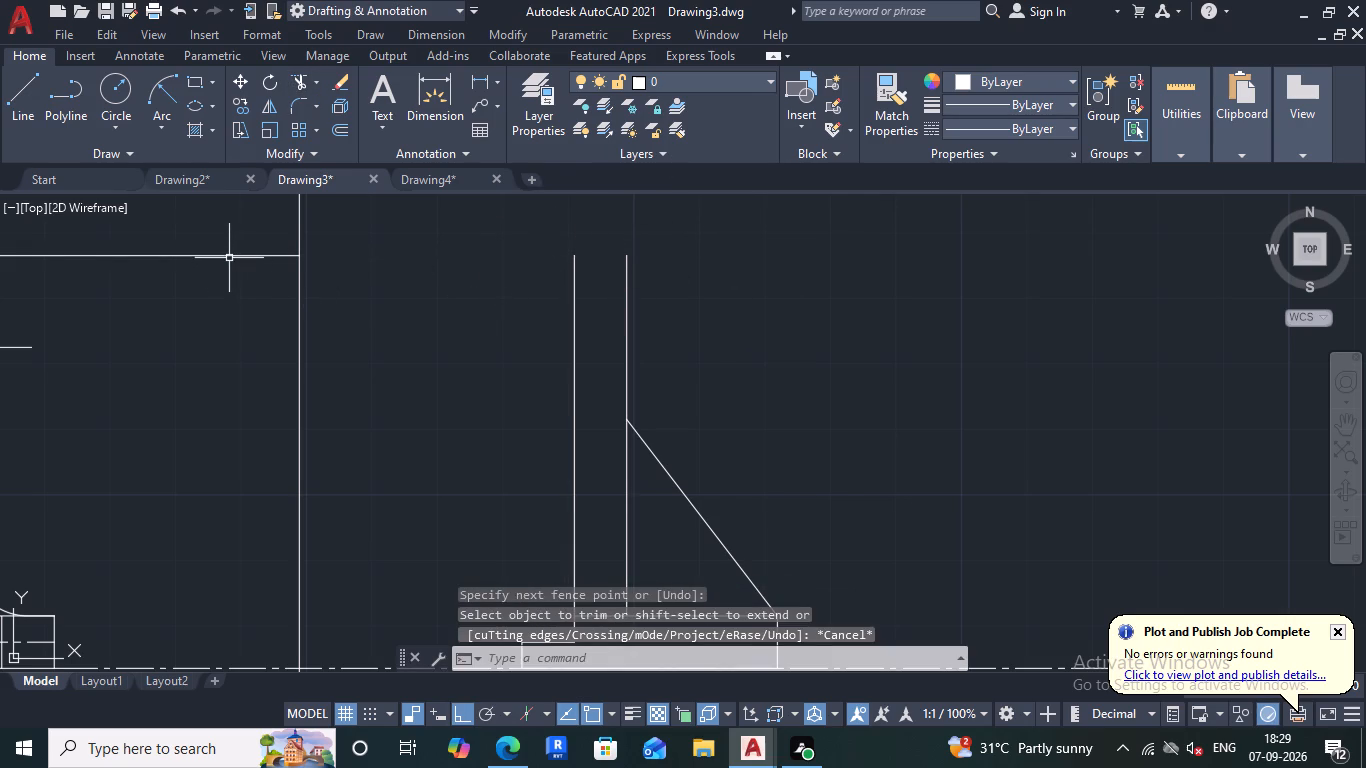
# Erase the top projection line between the front view and the vertical divider.
pyautogui.click(229, 255)
pyautogui.press('Delete')
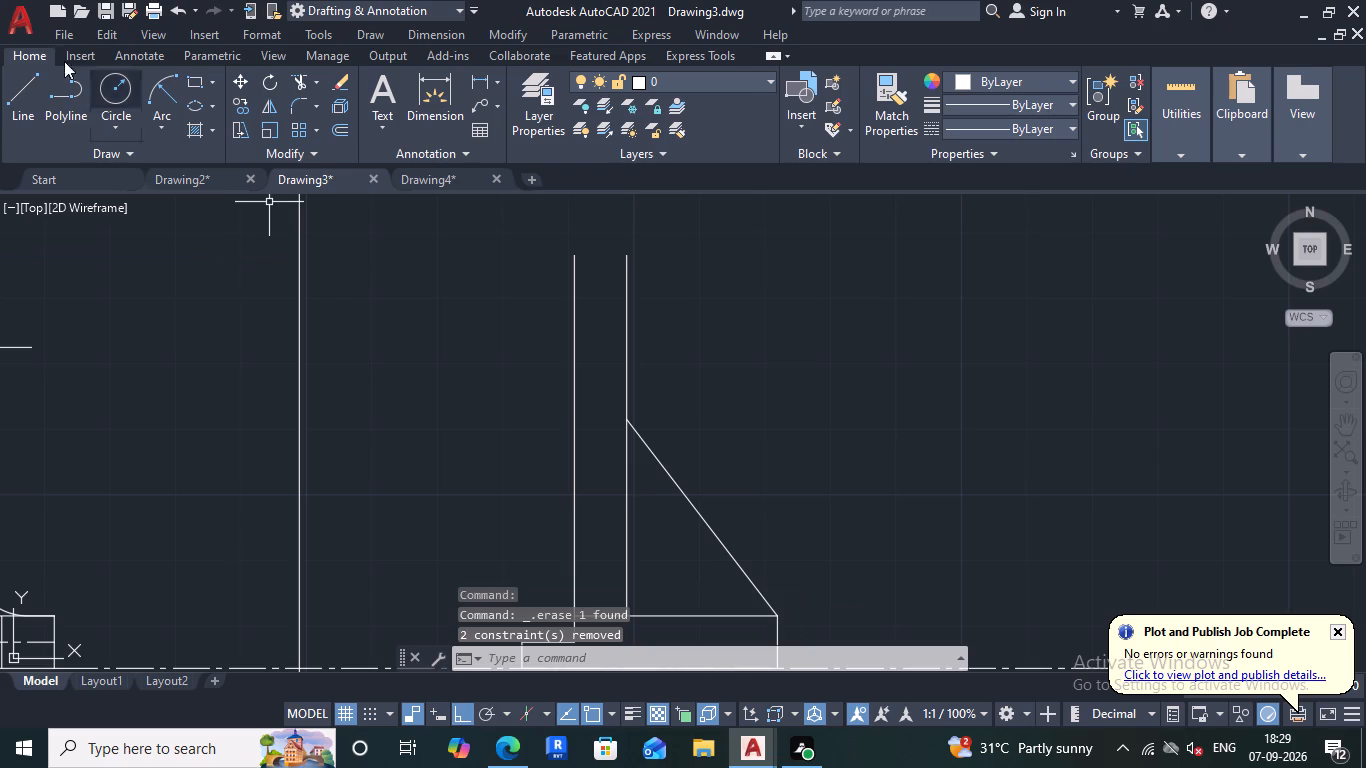
# Draw the side view boss outline 16 units leftward from the upright's top right corner, then down to the front view boss arc's bottom level.
pyautogui.click(13, 94)
pyautogui.click(627, 248)
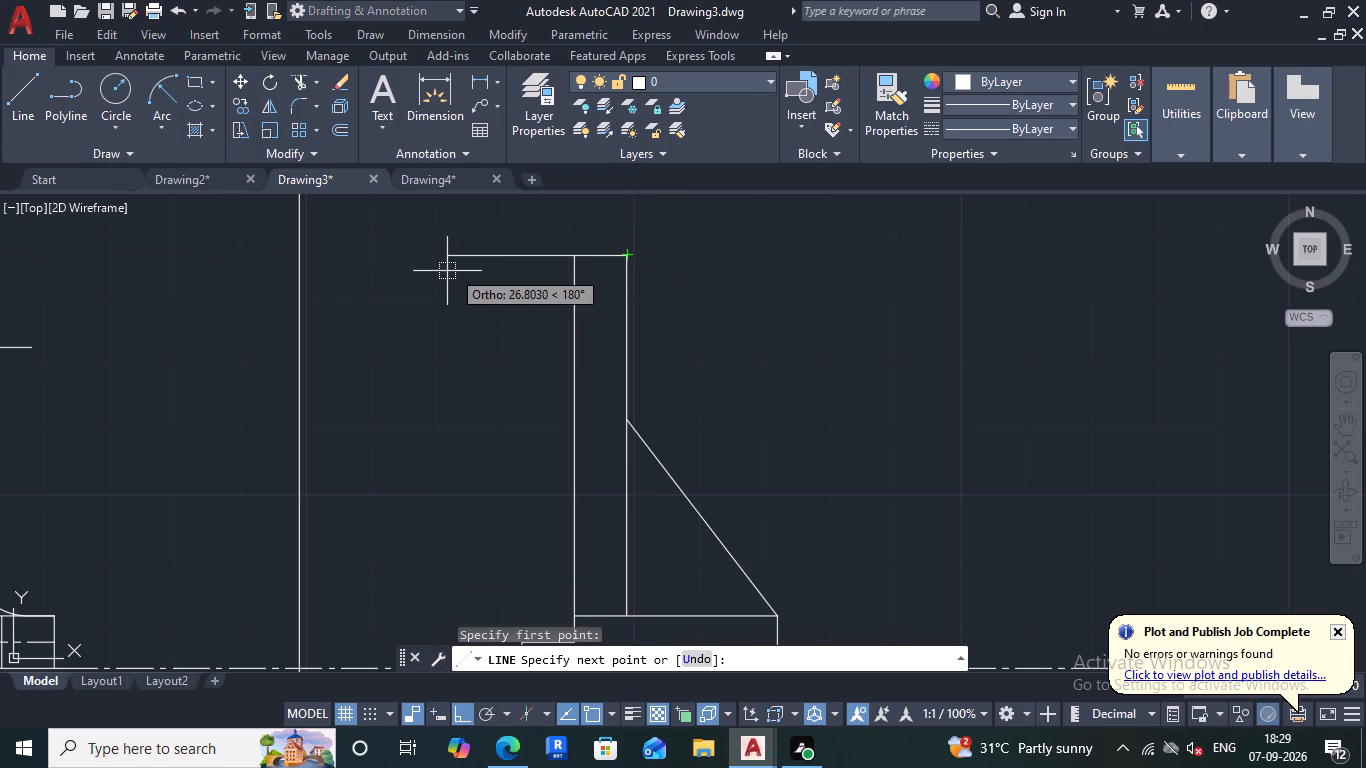
pyautogui.write('16')
pyautogui.press('Return')
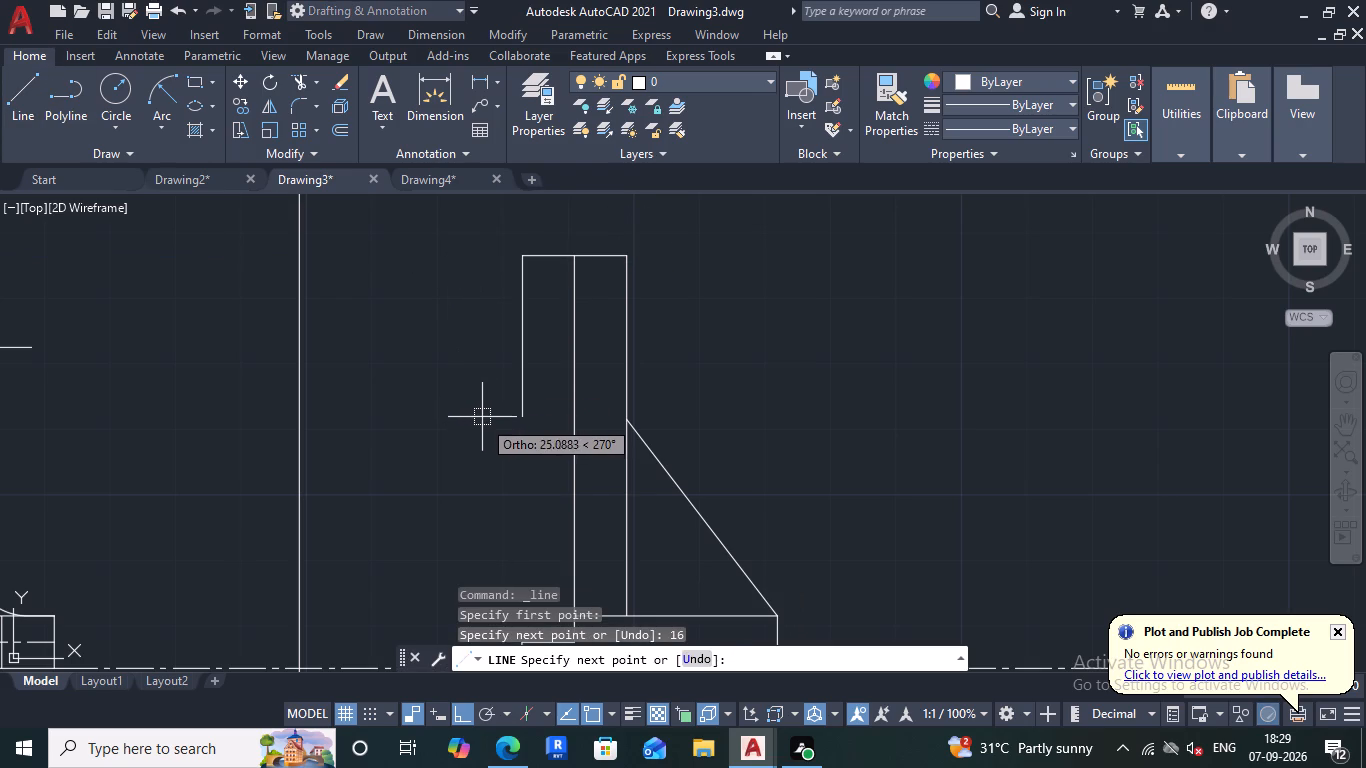
pyautogui.scroll(-2, 482, 414)
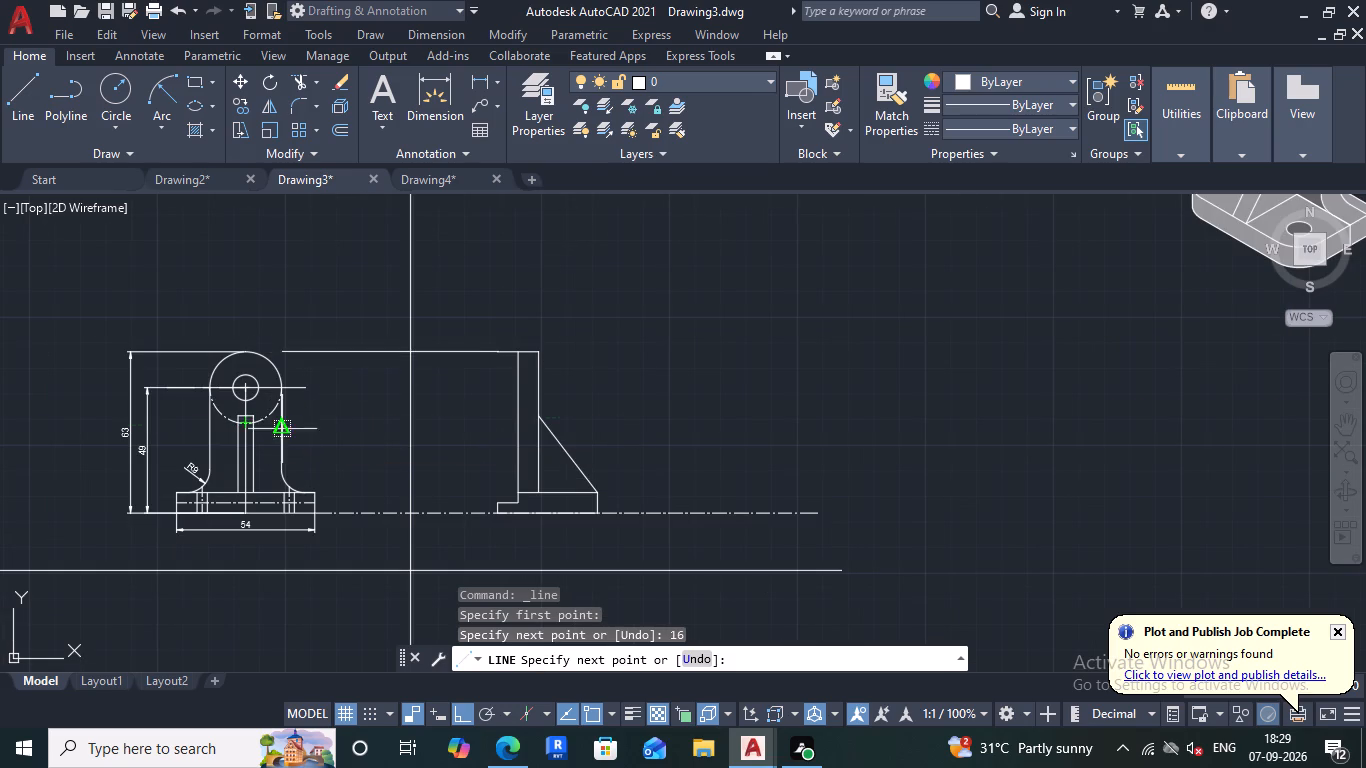
pyautogui.click(500, 424)
pyautogui.press('Escape')
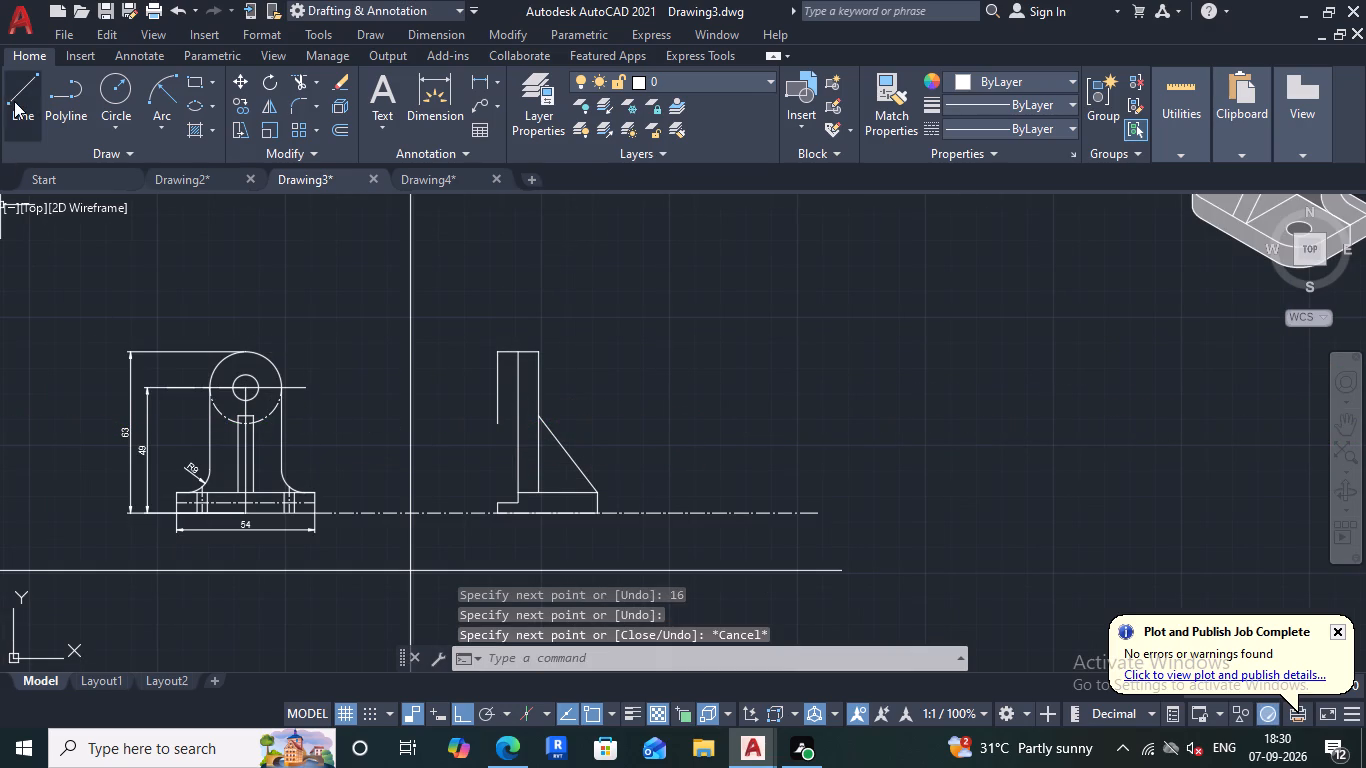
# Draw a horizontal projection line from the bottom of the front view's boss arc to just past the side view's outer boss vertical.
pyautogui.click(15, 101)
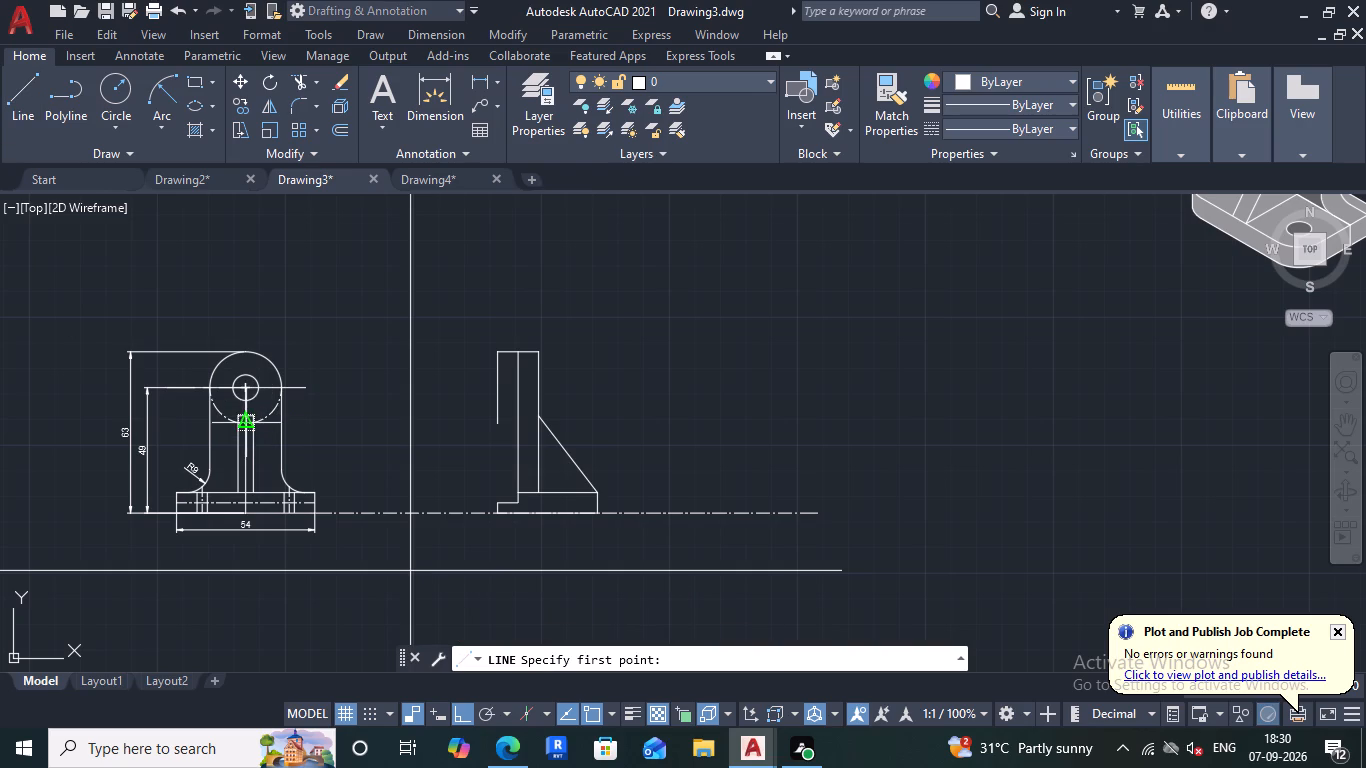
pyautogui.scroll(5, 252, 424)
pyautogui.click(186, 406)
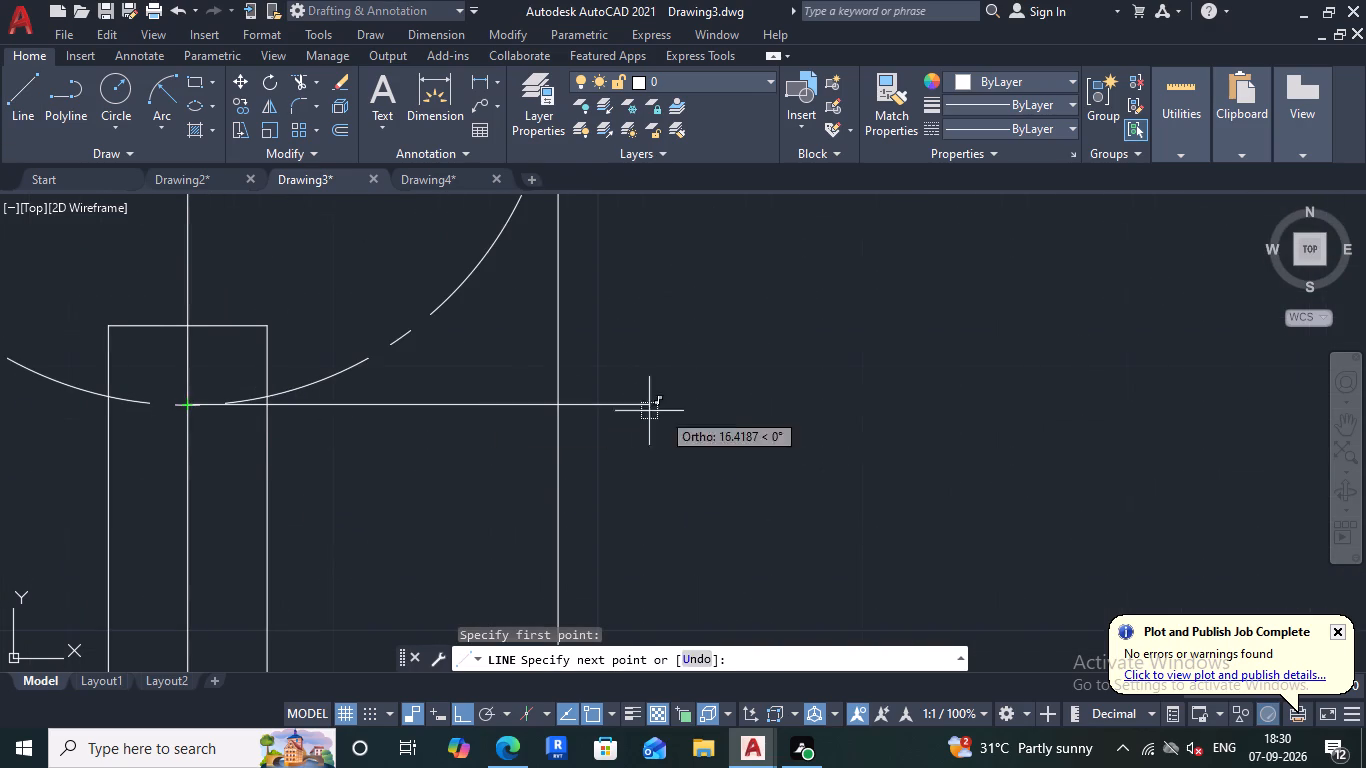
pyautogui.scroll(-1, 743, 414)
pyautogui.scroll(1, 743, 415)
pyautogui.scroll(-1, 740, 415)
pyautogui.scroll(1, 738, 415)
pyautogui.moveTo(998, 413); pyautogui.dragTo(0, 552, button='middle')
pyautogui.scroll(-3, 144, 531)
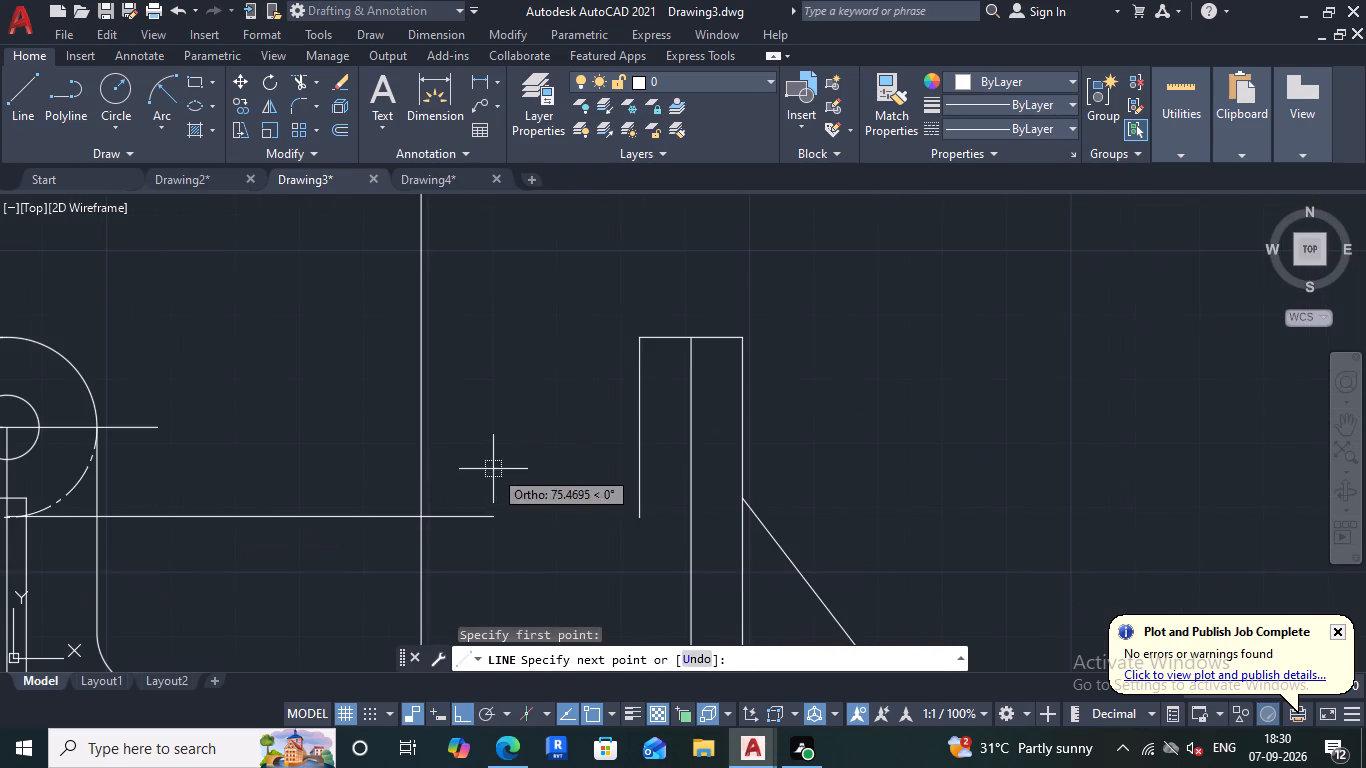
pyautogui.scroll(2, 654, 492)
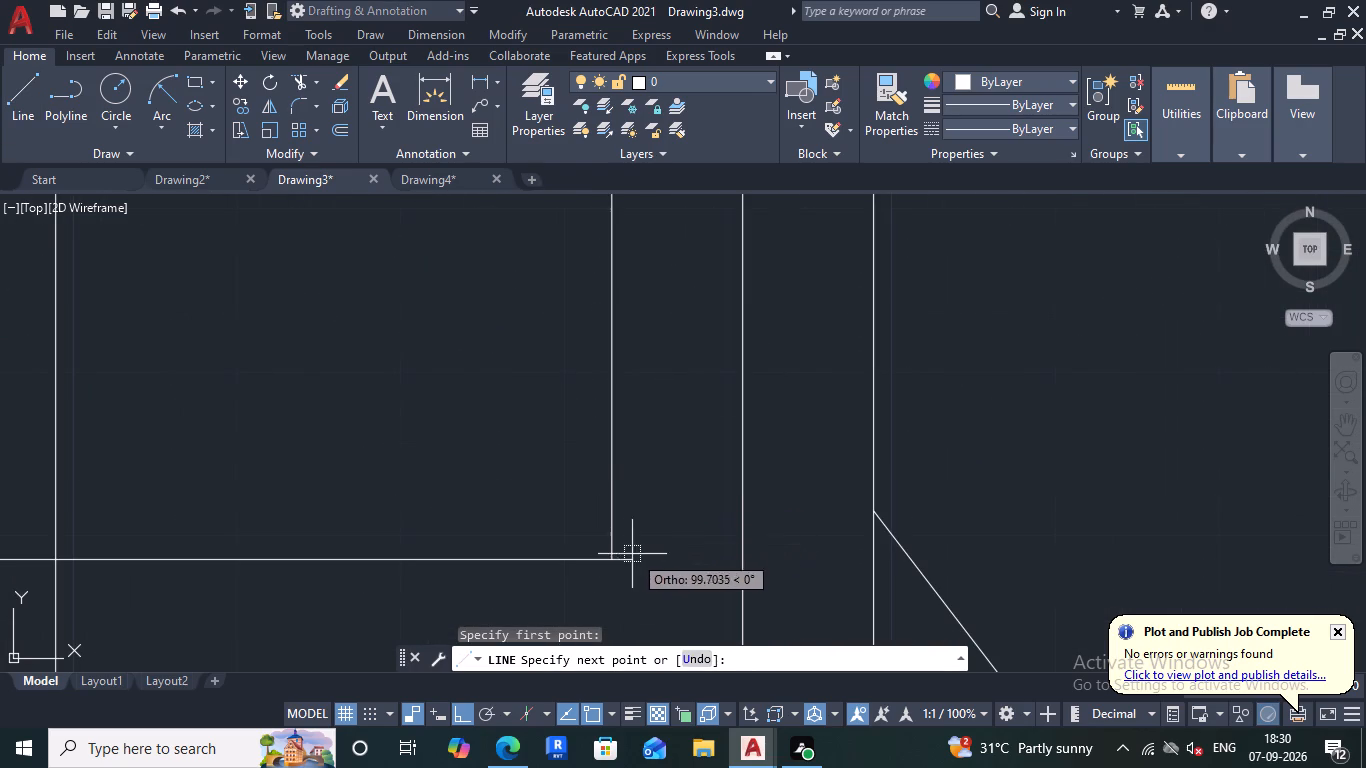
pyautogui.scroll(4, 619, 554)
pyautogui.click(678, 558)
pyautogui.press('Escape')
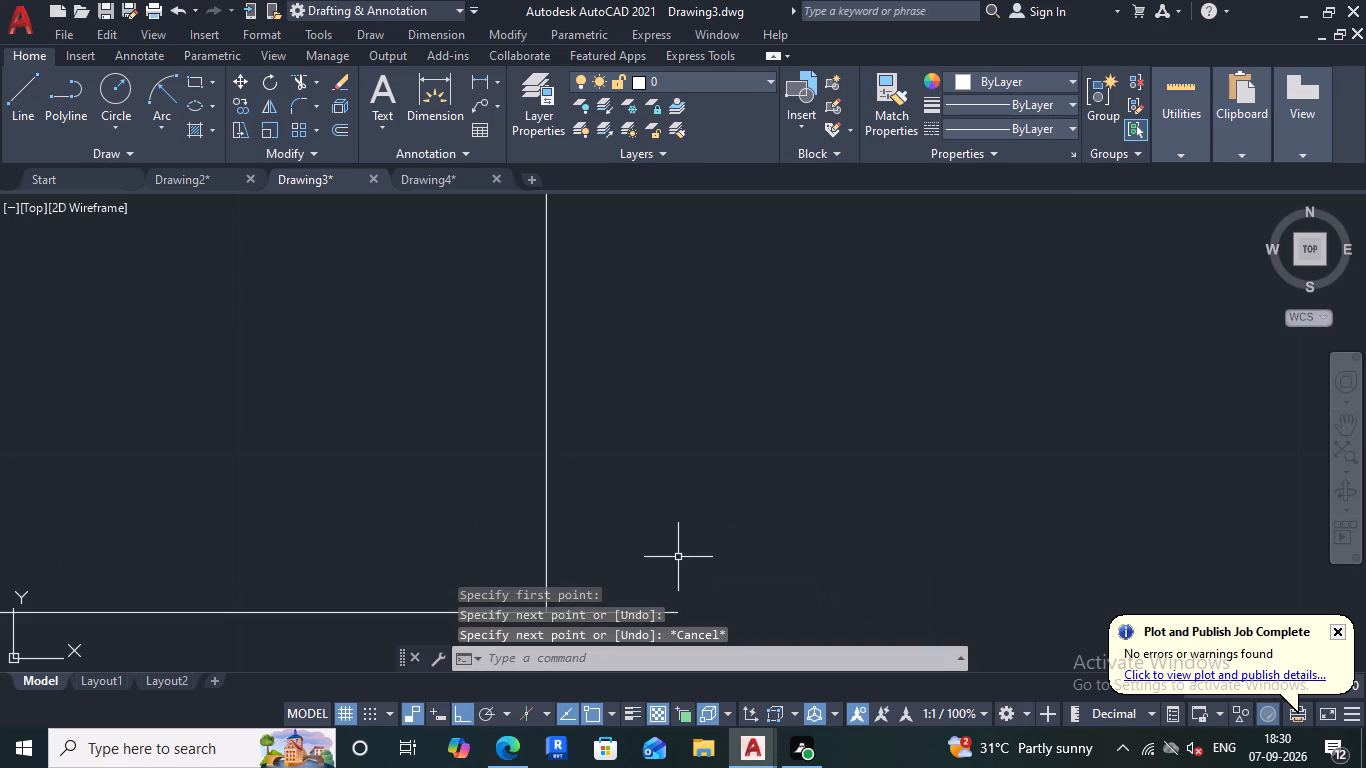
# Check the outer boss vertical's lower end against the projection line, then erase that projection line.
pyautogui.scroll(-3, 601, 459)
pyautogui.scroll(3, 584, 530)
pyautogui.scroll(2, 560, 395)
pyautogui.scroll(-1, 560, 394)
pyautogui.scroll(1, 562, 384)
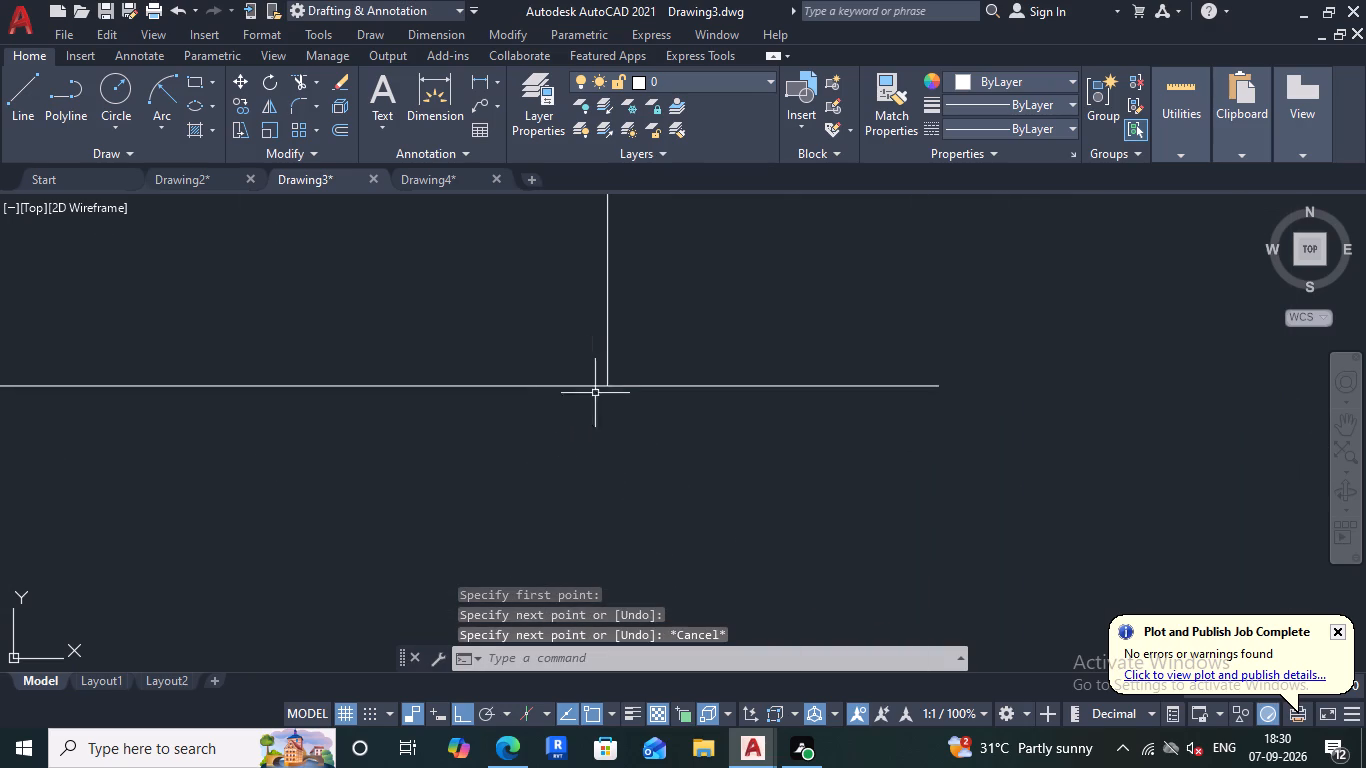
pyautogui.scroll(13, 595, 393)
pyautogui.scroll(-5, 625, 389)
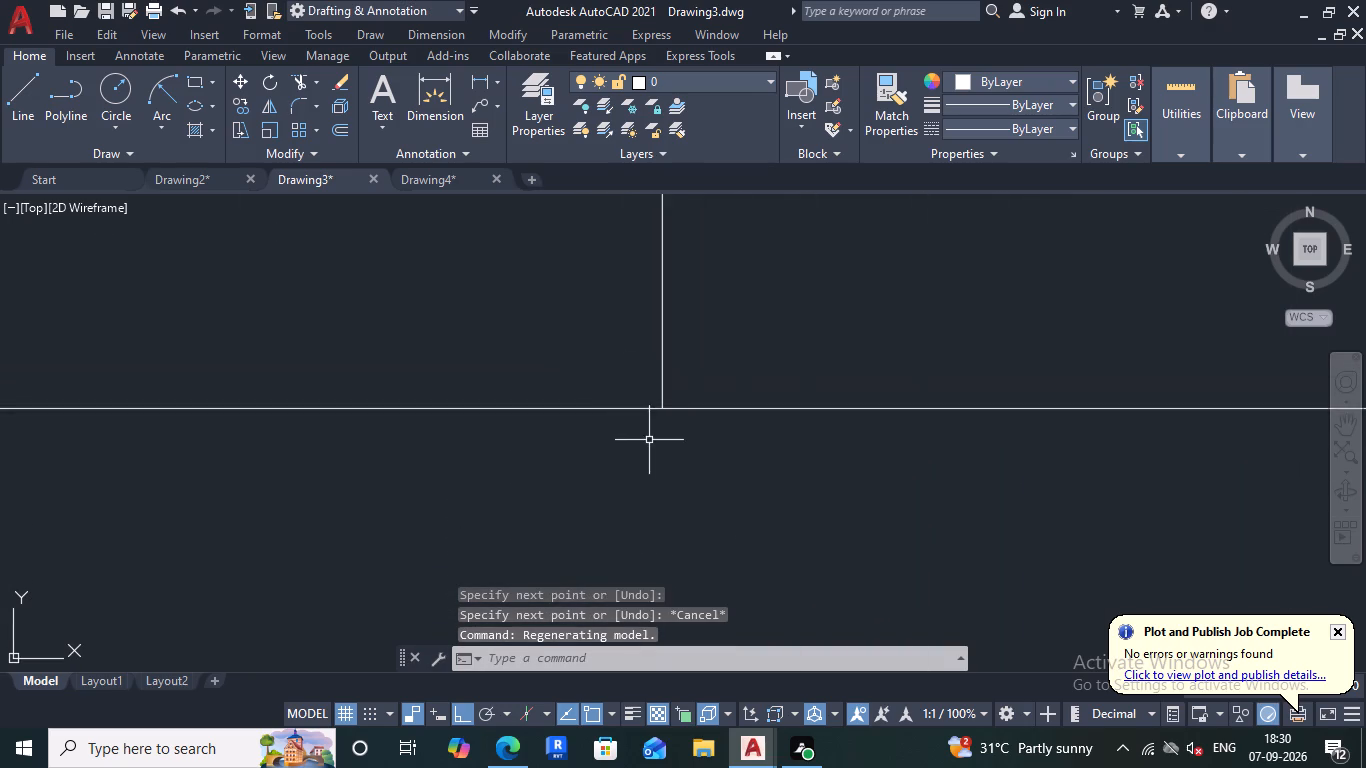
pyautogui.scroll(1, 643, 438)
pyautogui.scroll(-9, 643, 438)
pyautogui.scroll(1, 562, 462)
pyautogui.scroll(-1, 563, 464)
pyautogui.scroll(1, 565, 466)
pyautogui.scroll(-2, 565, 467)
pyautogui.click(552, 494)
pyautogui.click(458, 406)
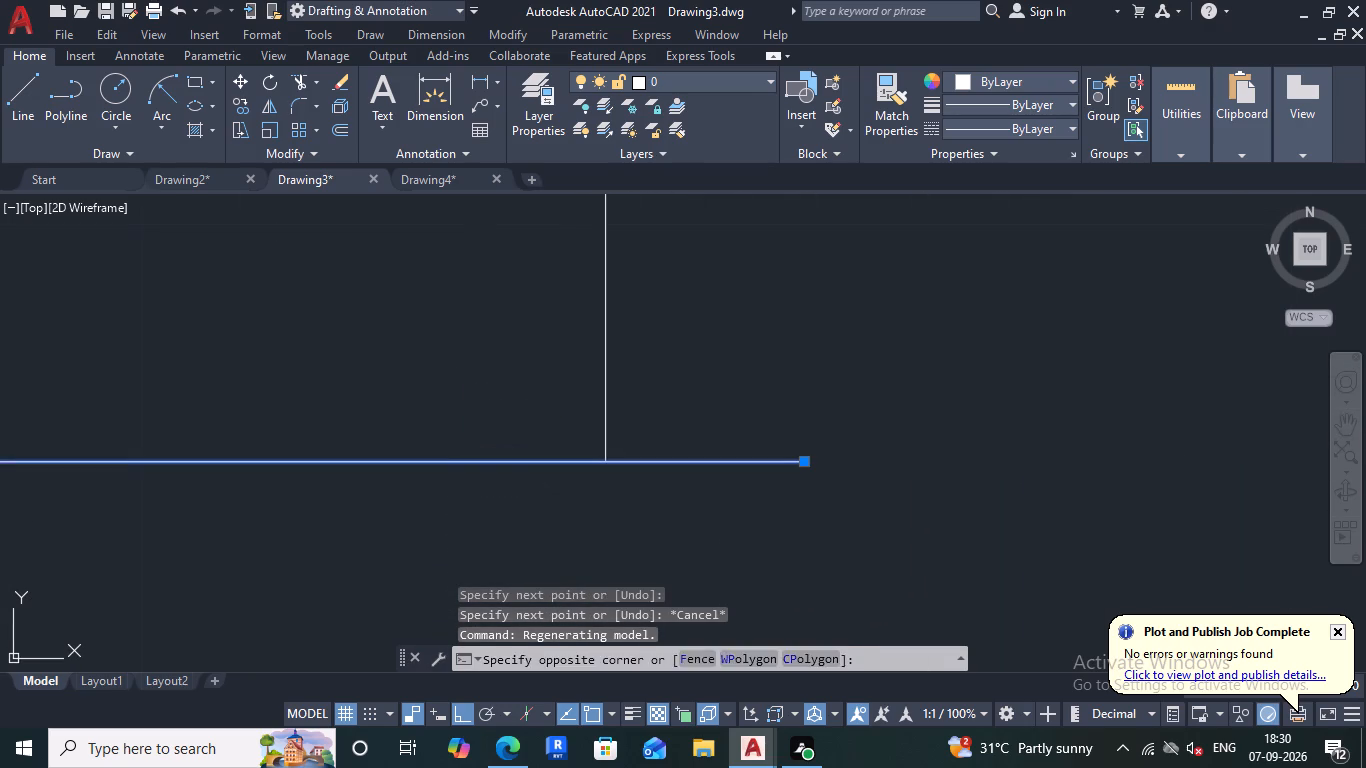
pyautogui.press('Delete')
# Close the side view boss with a horizontal line from the outer vertical's lower end to the upright's left vertical.
pyautogui.scroll(-5, 536, 433)
pyautogui.scroll(1, 575, 446)
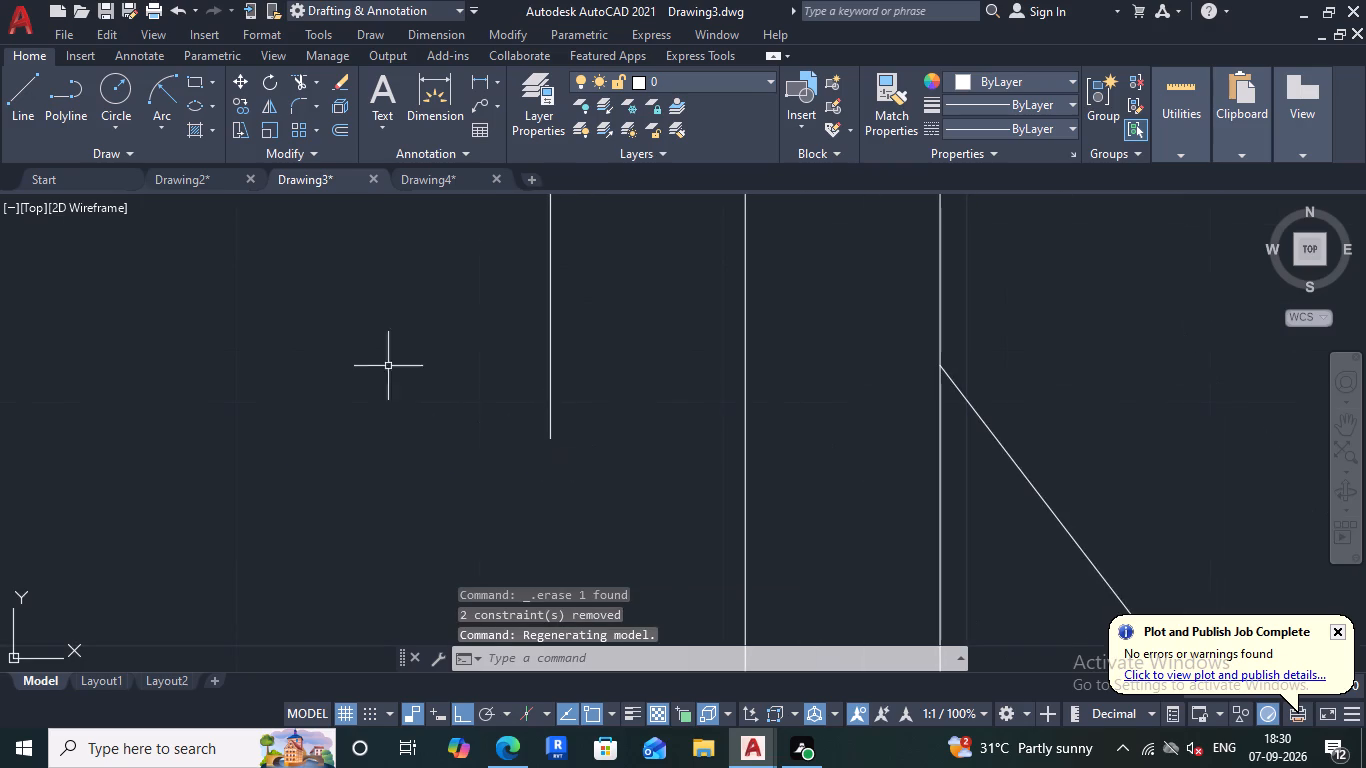
pyautogui.click(23, 115)
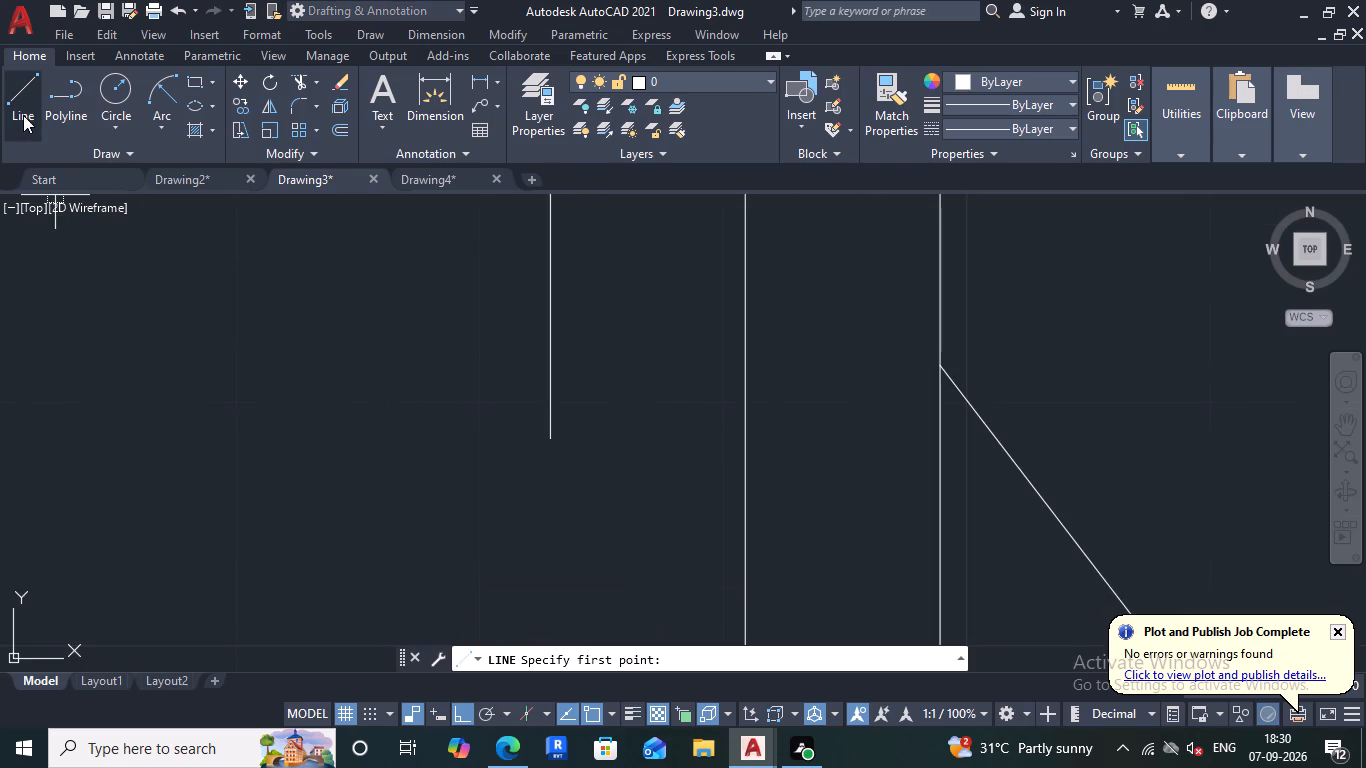
pyautogui.click(549, 436)
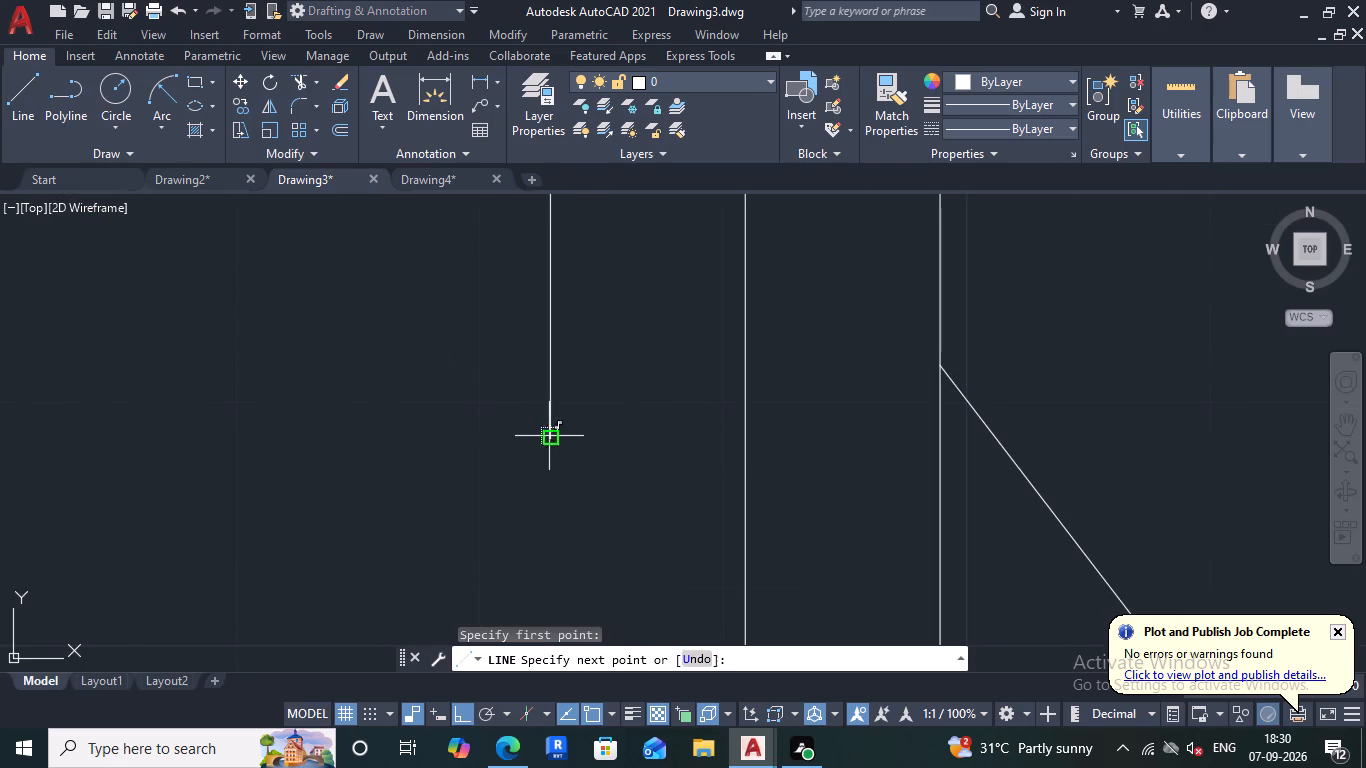
pyautogui.click(751, 438)
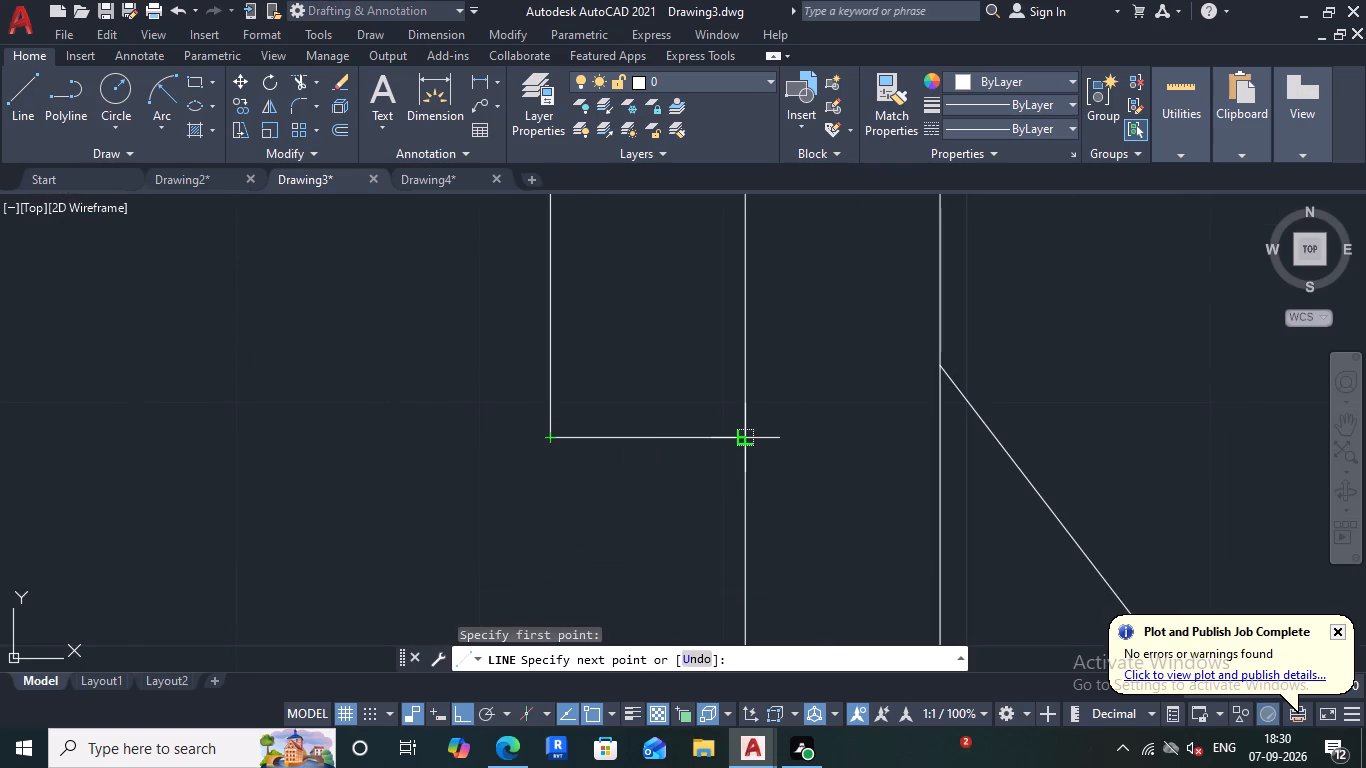
pyautogui.press('Escape')
# Add a centerline between the top and bottom edges of the side view's boss.
pyautogui.scroll(-3, 777, 452)
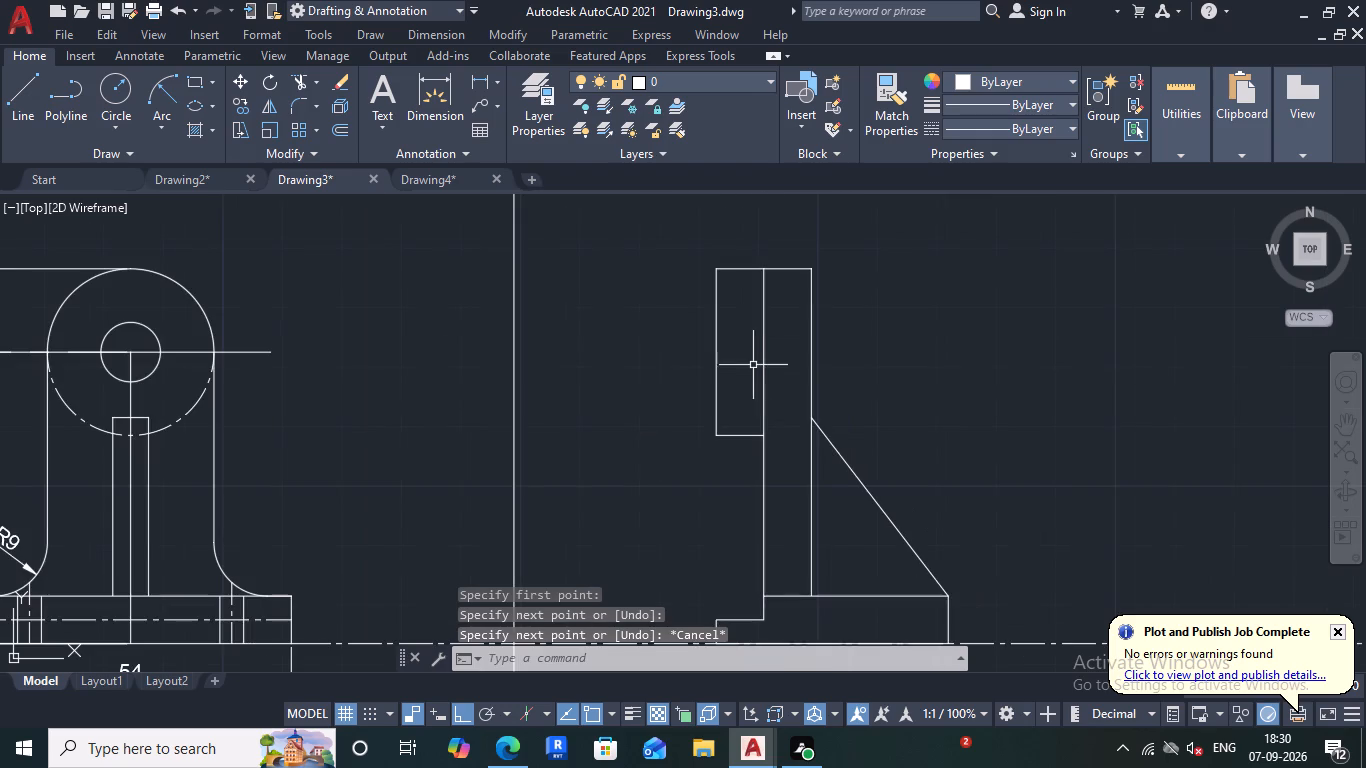
pyautogui.scroll(1, 752, 359)
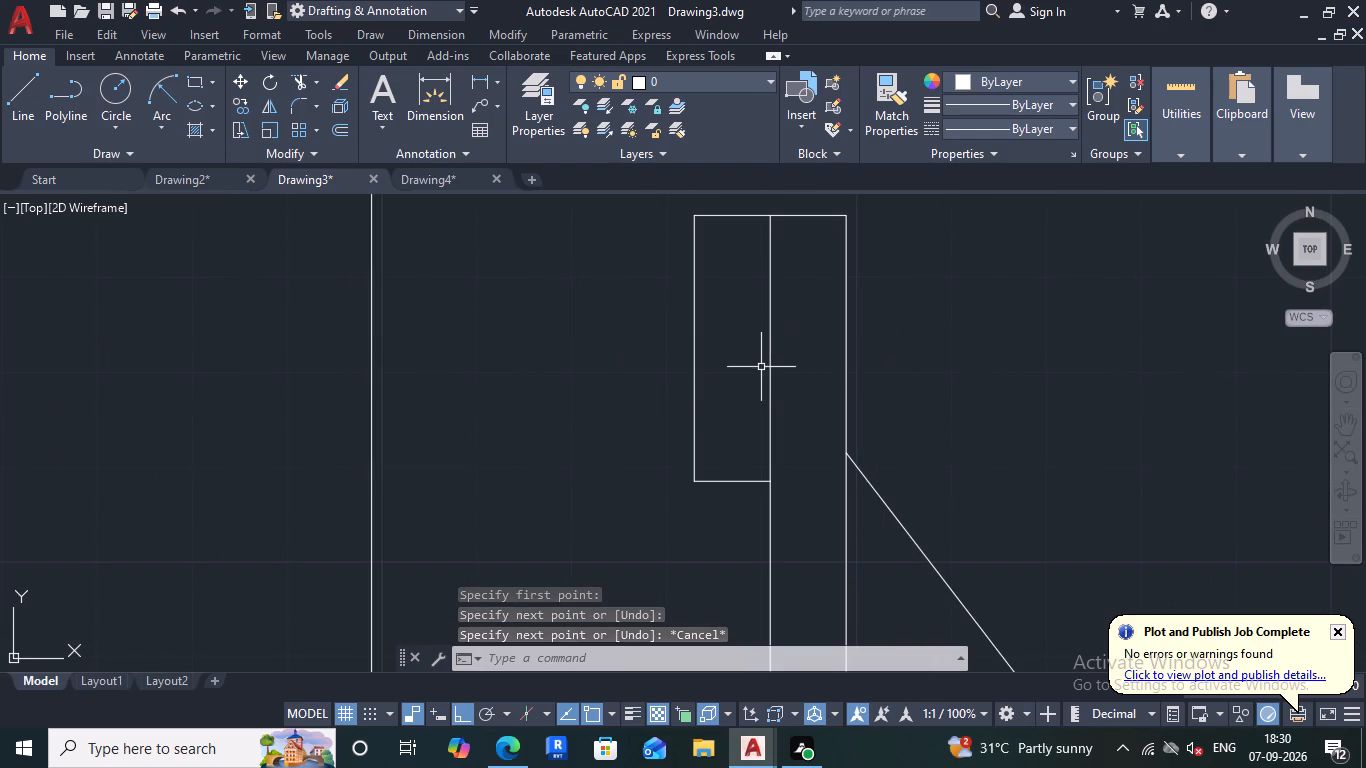
pyautogui.write('ce')
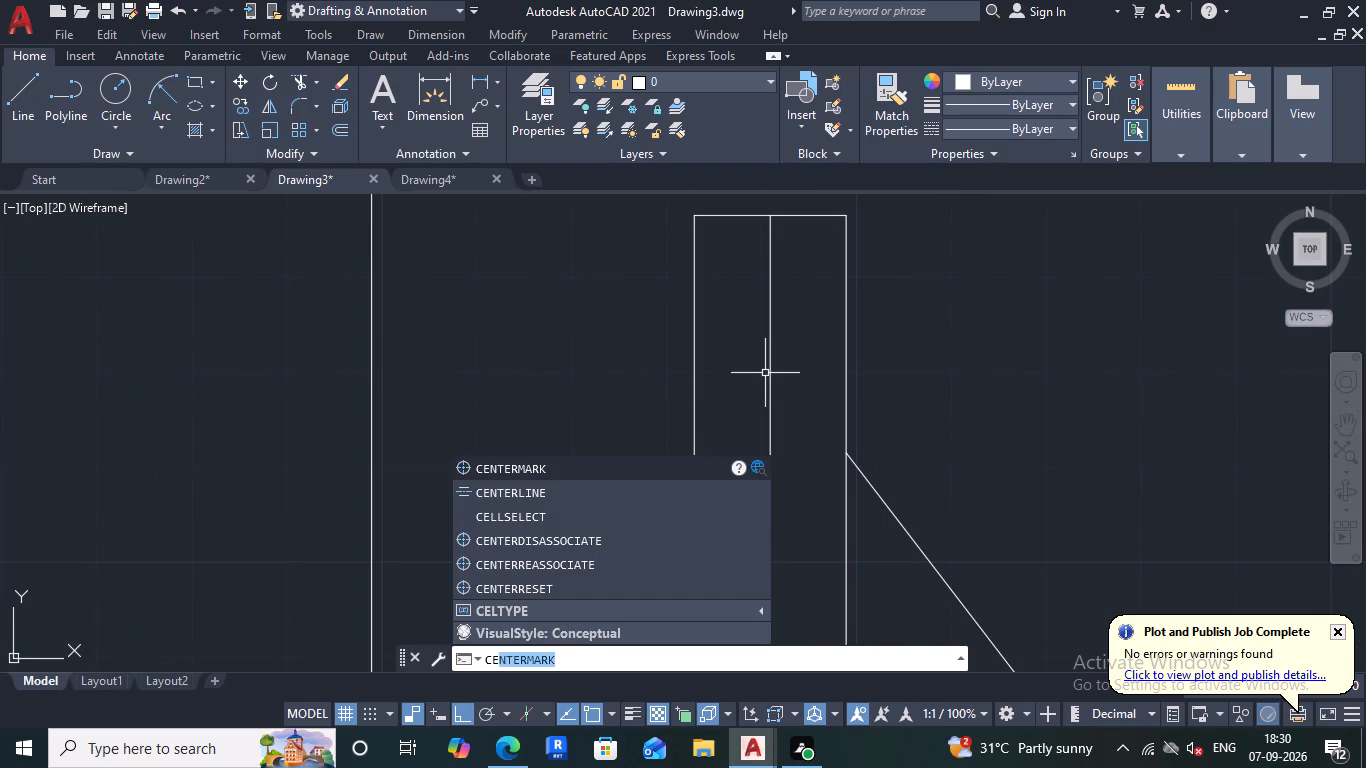
pyautogui.click(516, 489)
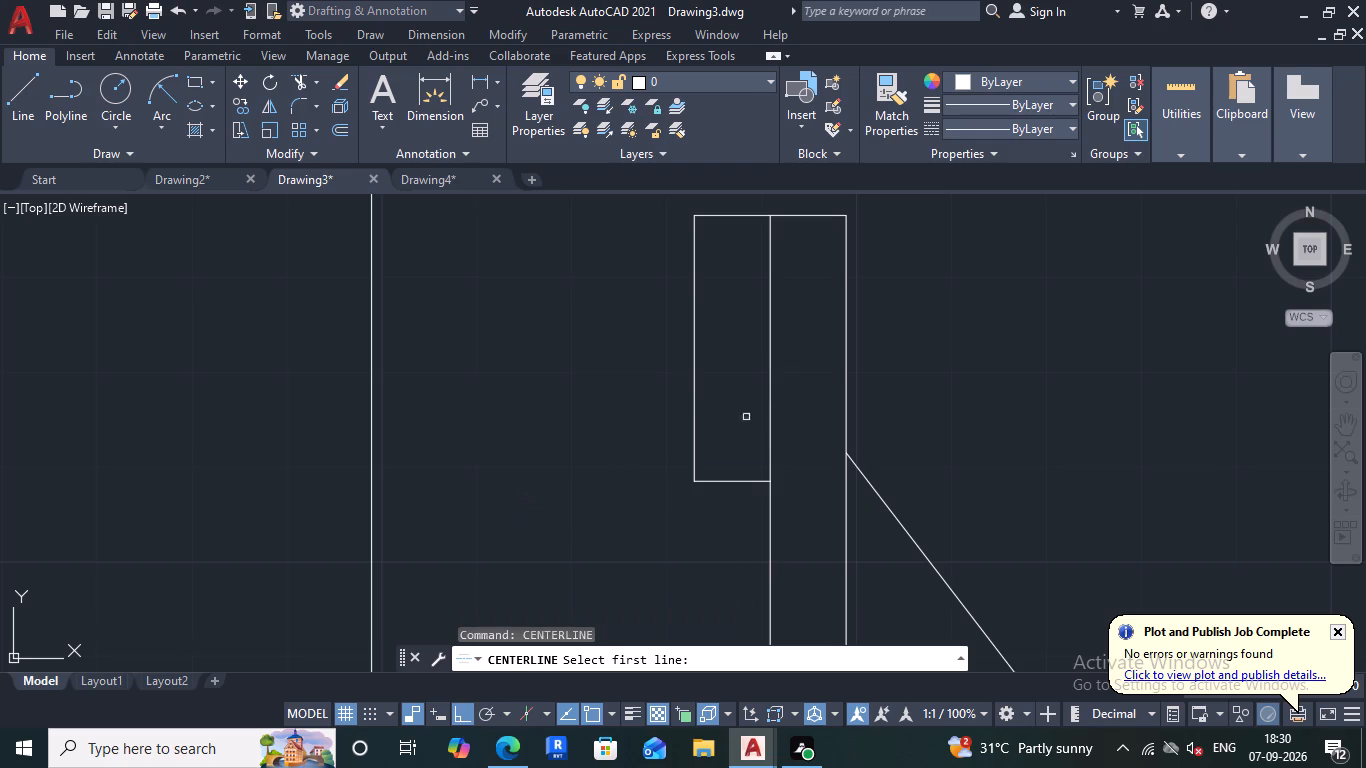
pyautogui.click(751, 484)
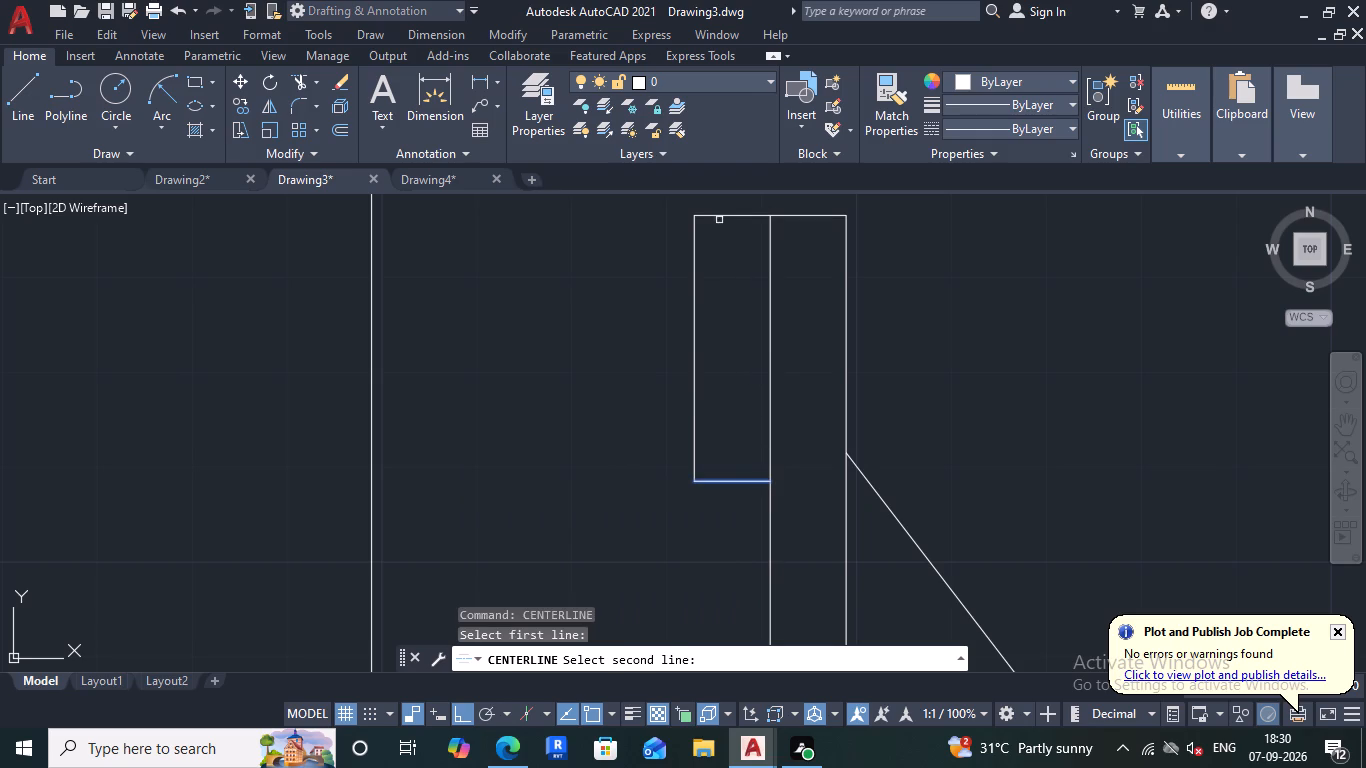
pyautogui.click(719, 218)
# Draw a line along the boss centerline from the boss's outer vertical to the upright's right vertical.
pyautogui.scroll(1, 759, 356)
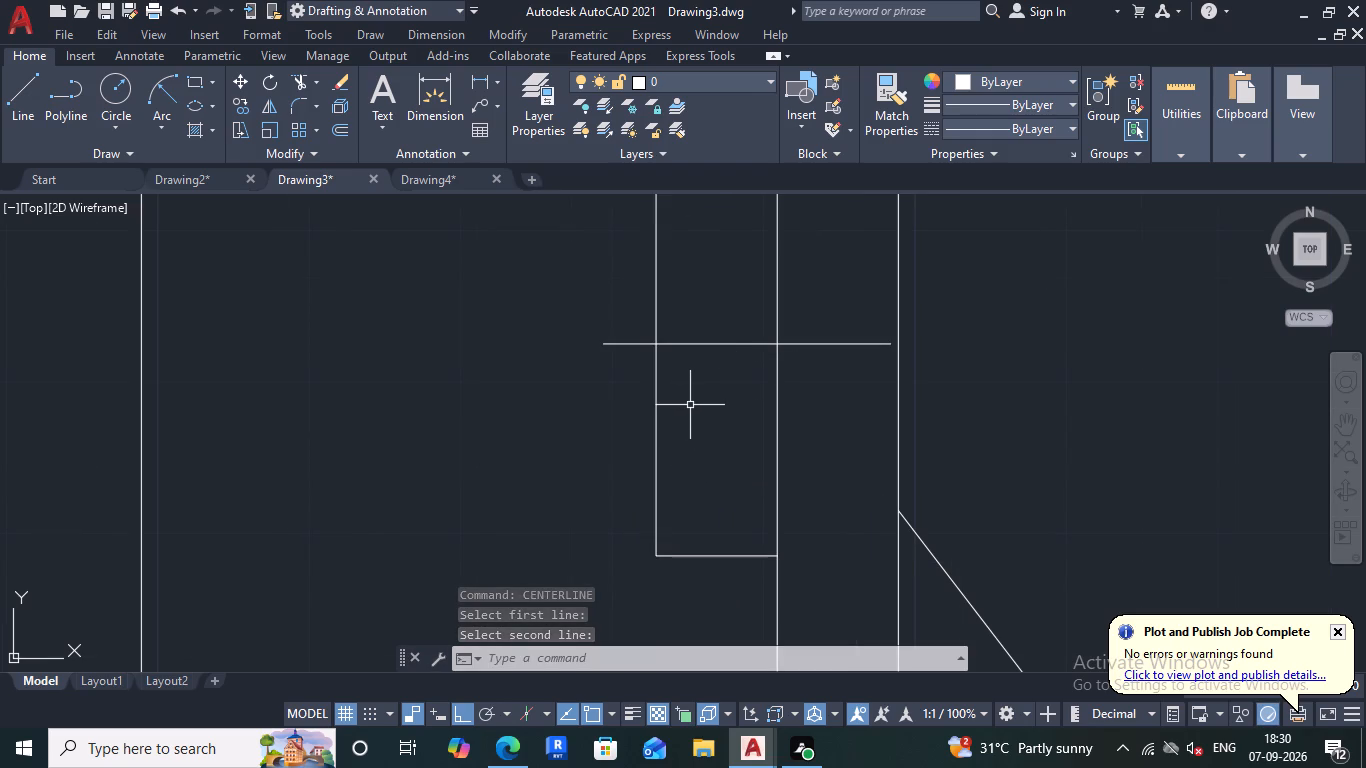
pyautogui.click(17, 83)
pyautogui.click(650, 348)
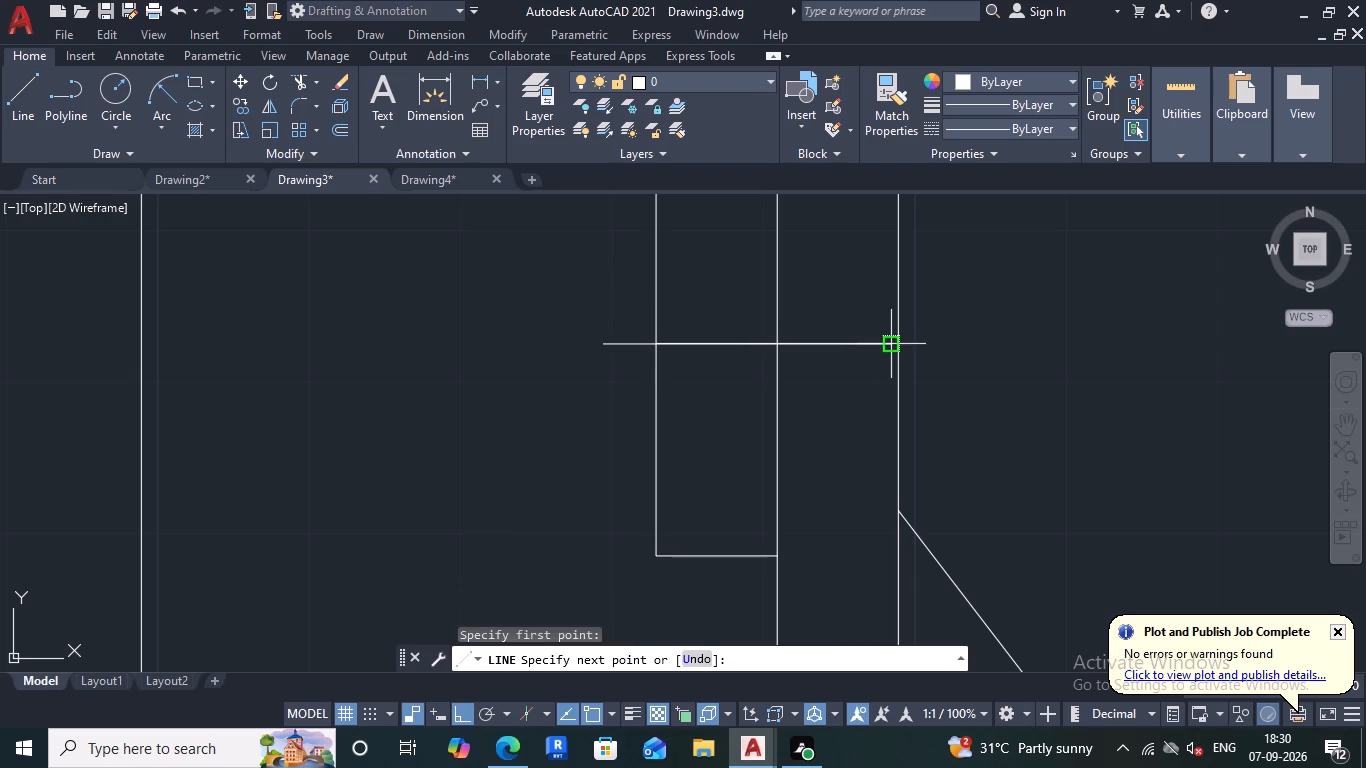
pyautogui.scroll(3, 903, 346)
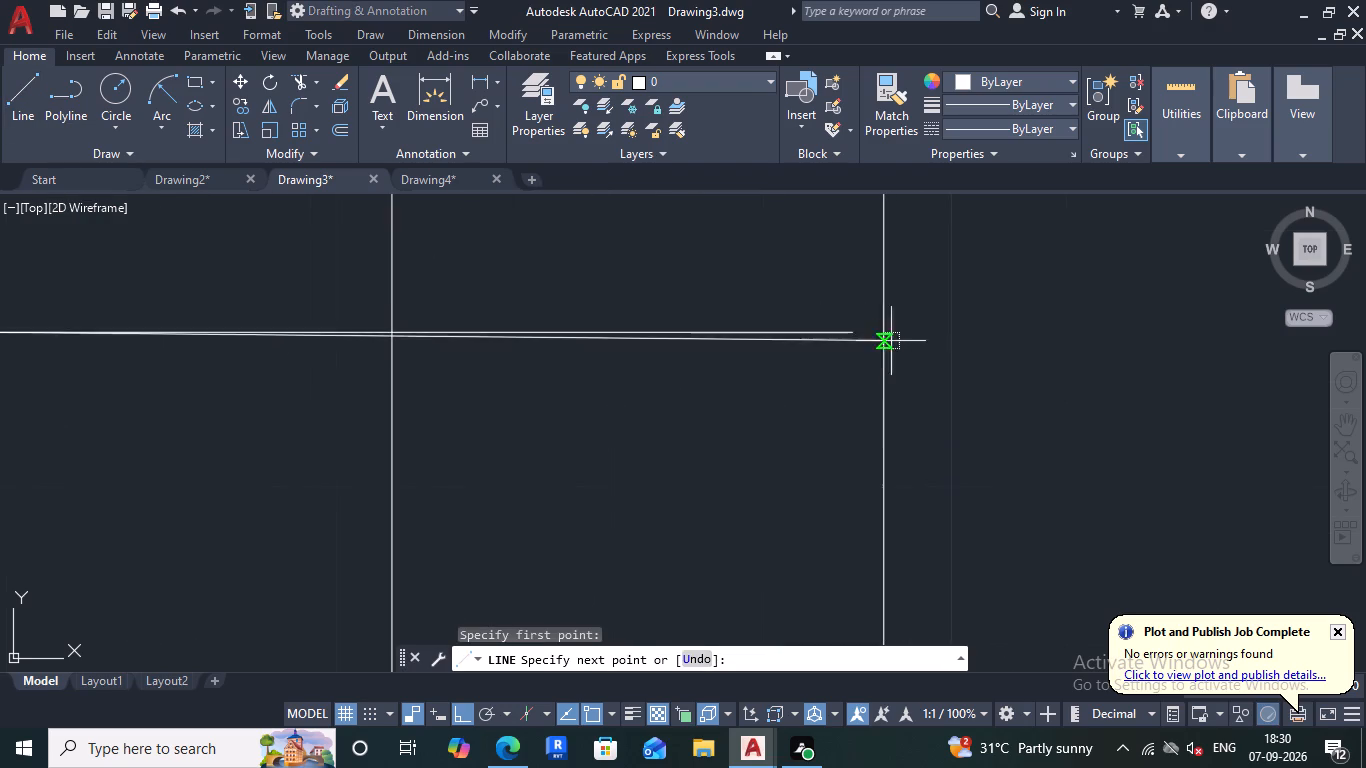
pyautogui.click(886, 332)
pyautogui.press('Escape')
# Erase the overhanging centerline object, keeping the line drawn across the side view's boss and upright.
pyautogui.scroll(-1, 575, 419)
pyautogui.scroll(1, 588, 419)
pyautogui.scroll(-1, 591, 419)
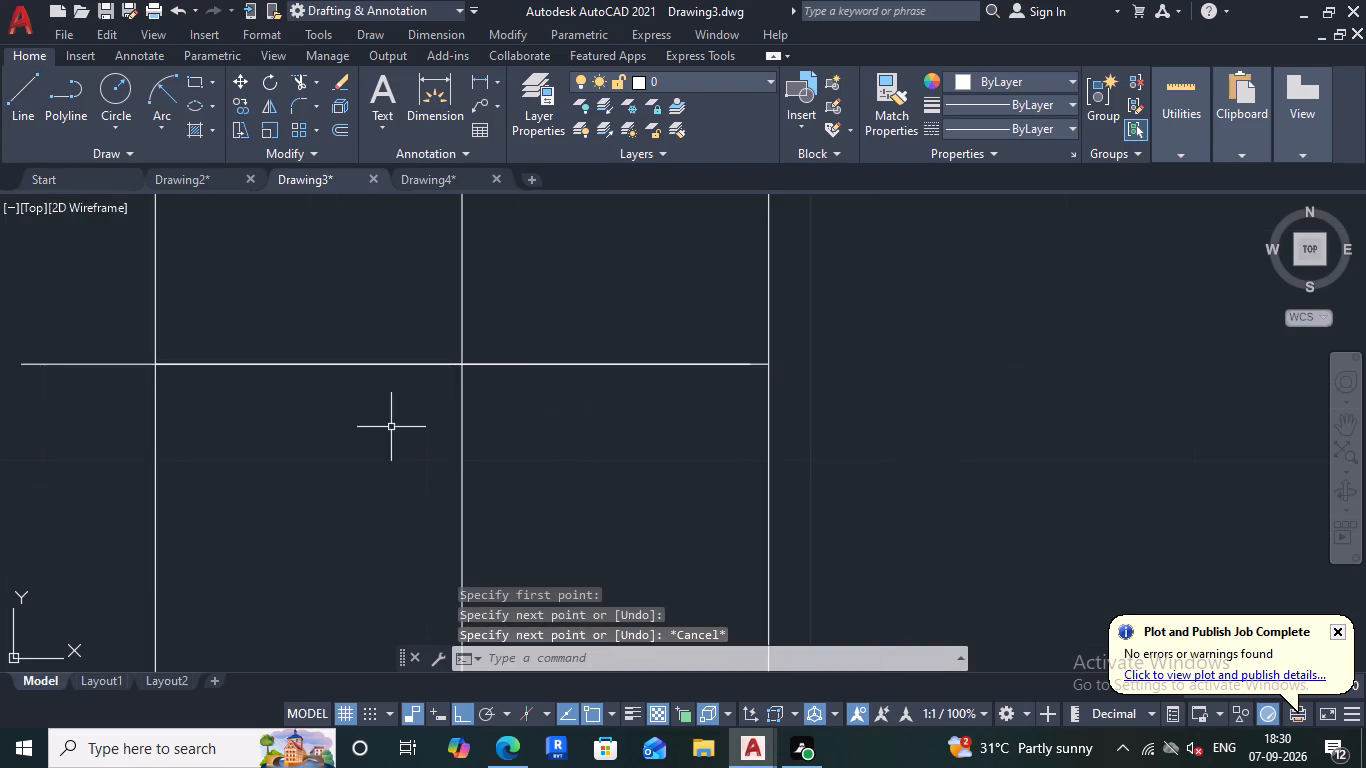
pyautogui.scroll(-3, 475, 447)
pyautogui.scroll(3, 397, 437)
pyautogui.click(401, 392)
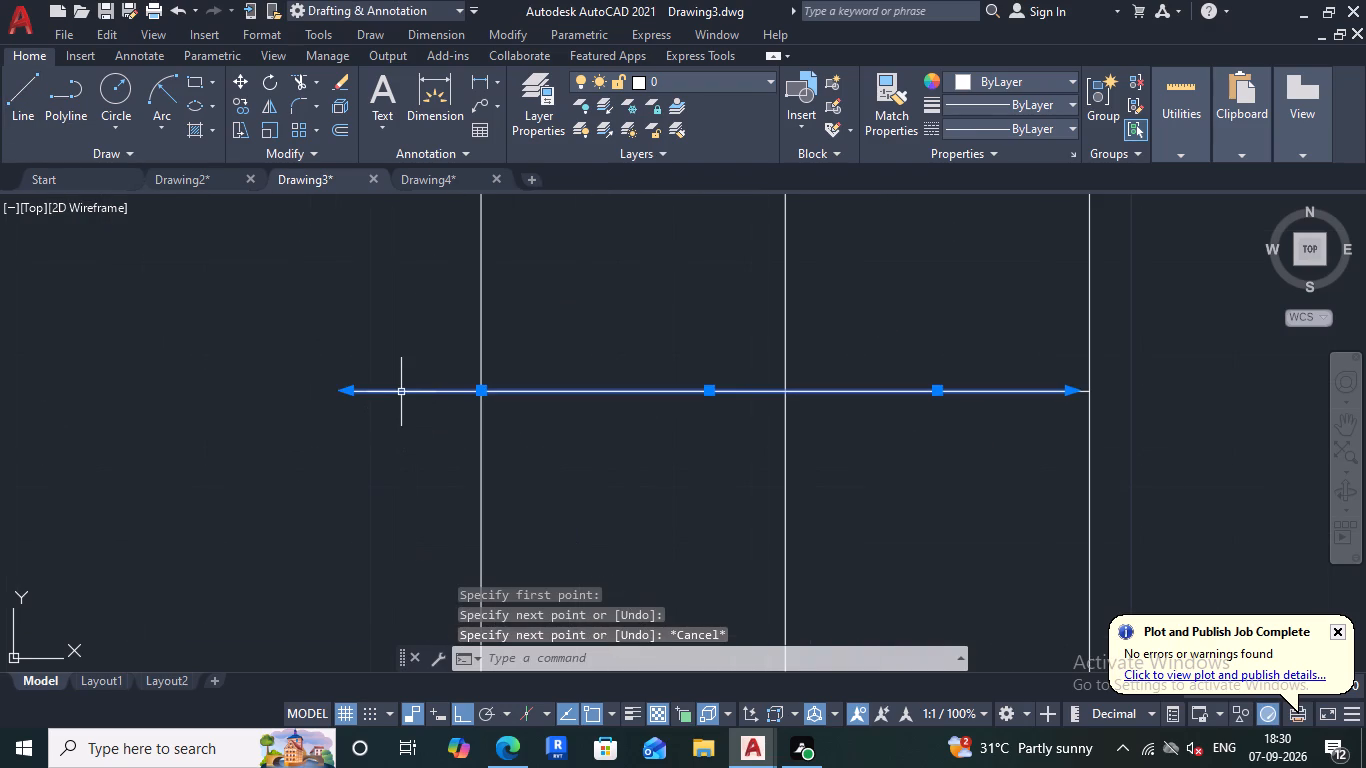
pyautogui.press('Delete')
# Copy the boss's middle line 5 units up and 5 units down to form the hole edges.
pyautogui.scroll(-1, 449, 392)
pyautogui.scroll(1, 459, 392)
pyautogui.moveTo(584, 441); pyautogui.dragTo(582, 427)
pyautogui.click(536, 356)
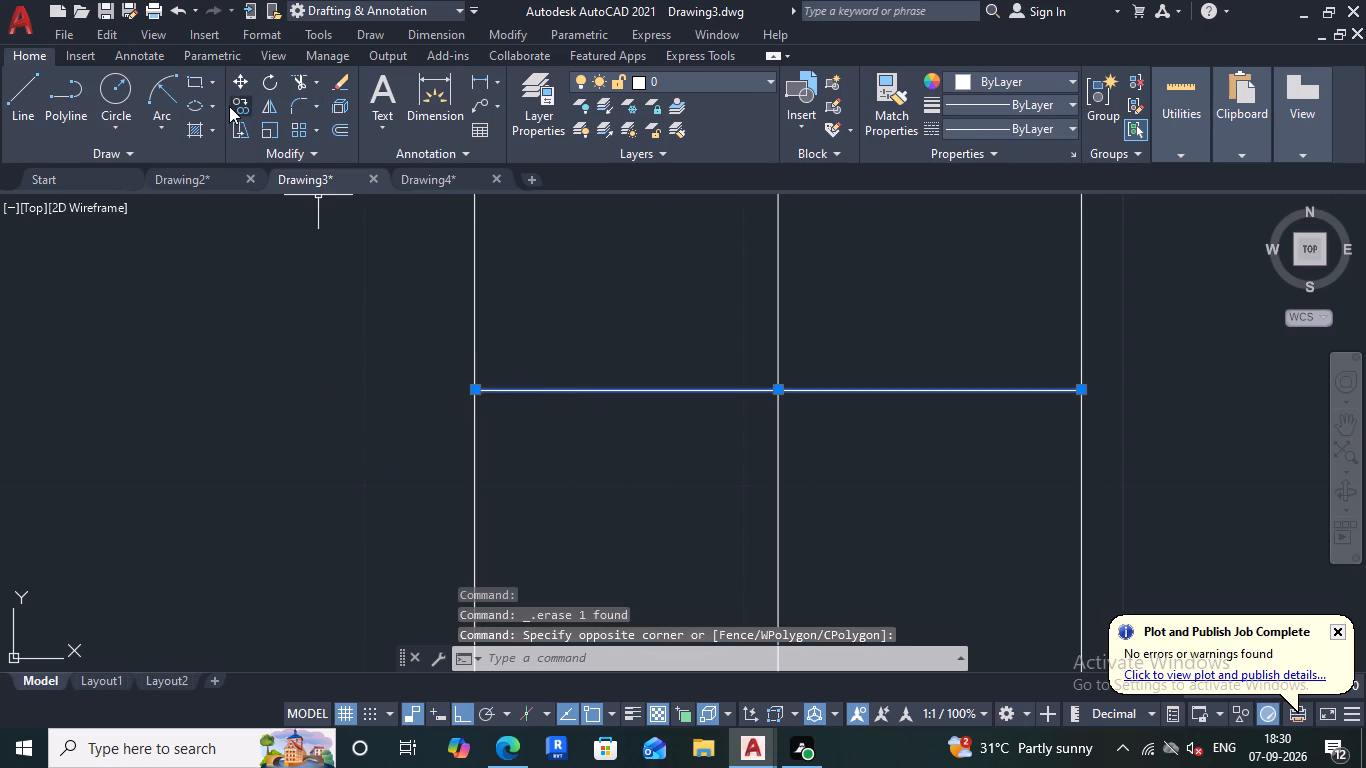
pyautogui.click(234, 105)
pyautogui.click(473, 392)
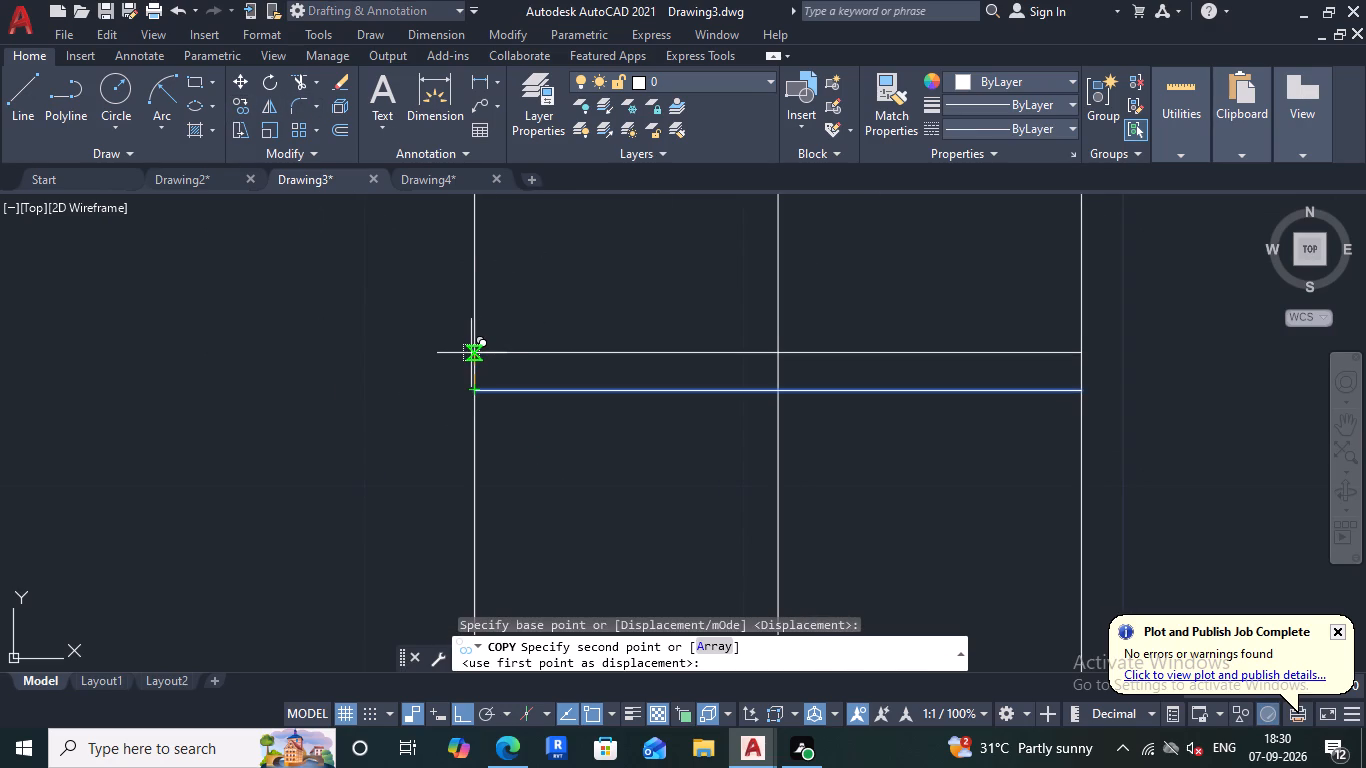
pyautogui.press('5')
pyautogui.press('Return')
pyautogui.scroll(-2, 492, 365)
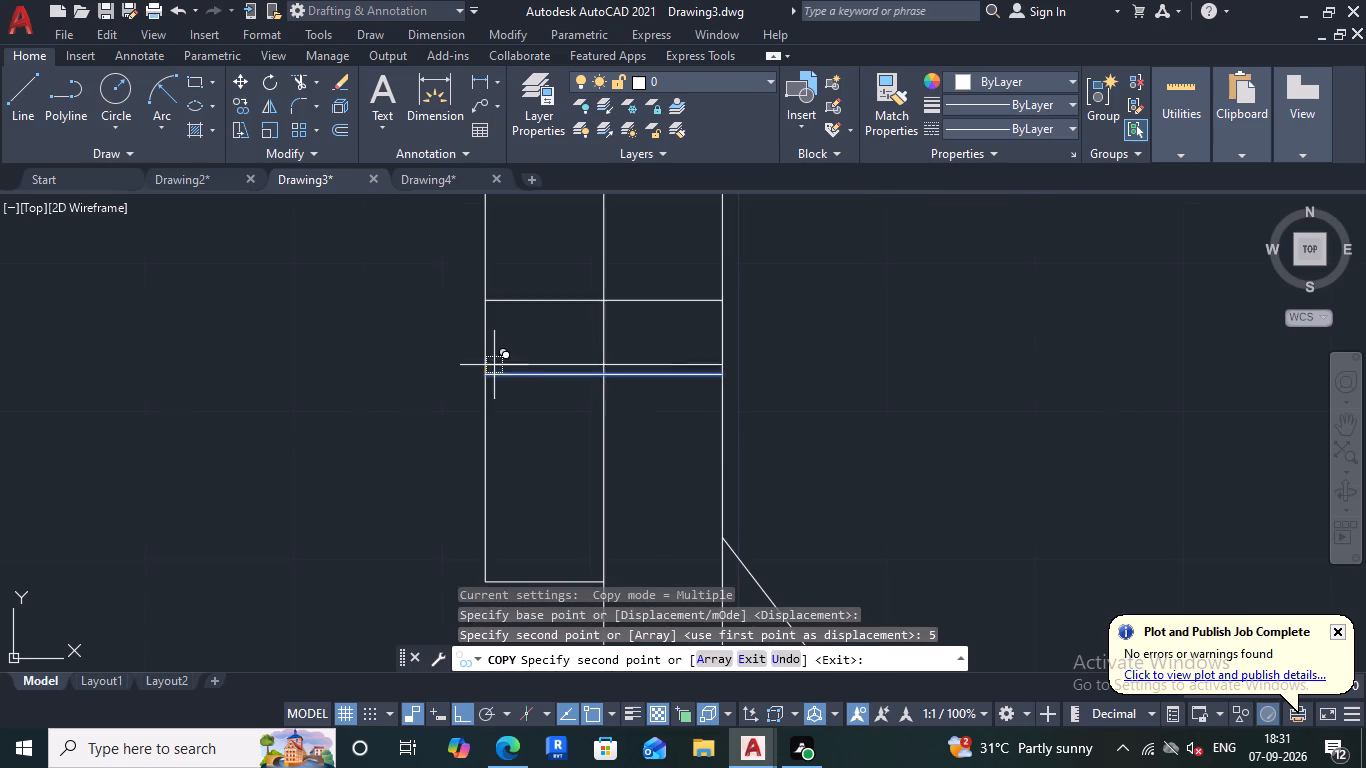
pyautogui.press('5')
pyautogui.press('Return')
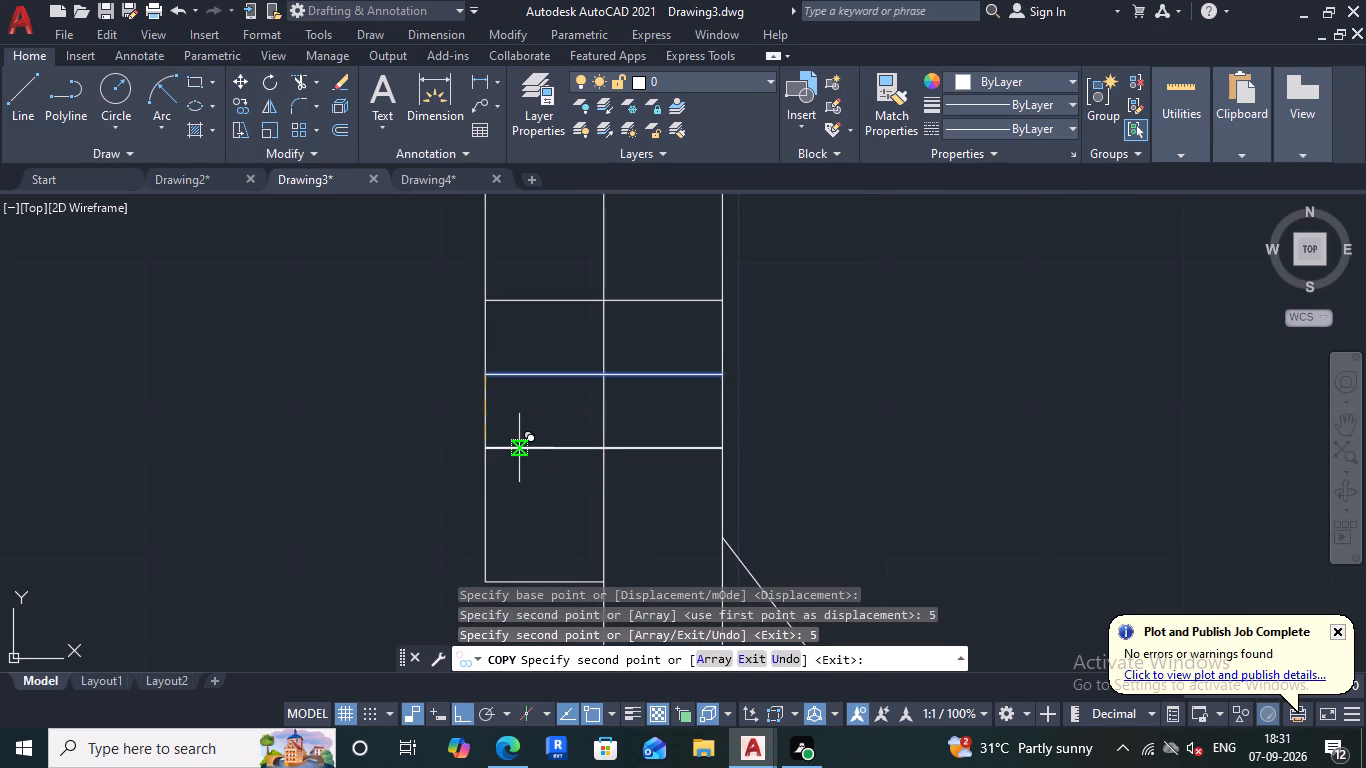
pyautogui.press('Escape')
# Match the properties of the dash-dot baseline onto the three horizontal hole lines in the side view's boss.
pyautogui.scroll(-2, 523, 427)
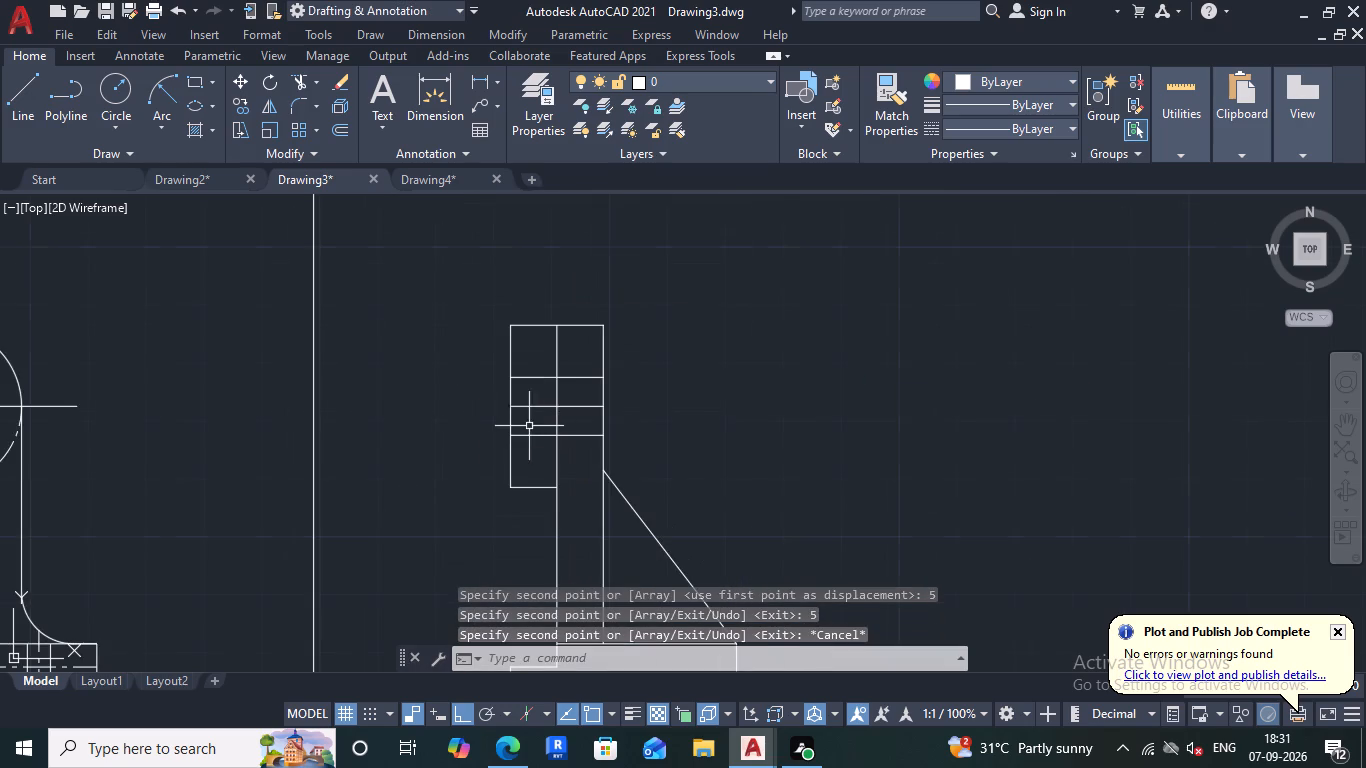
pyautogui.scroll(-2, 622, 372)
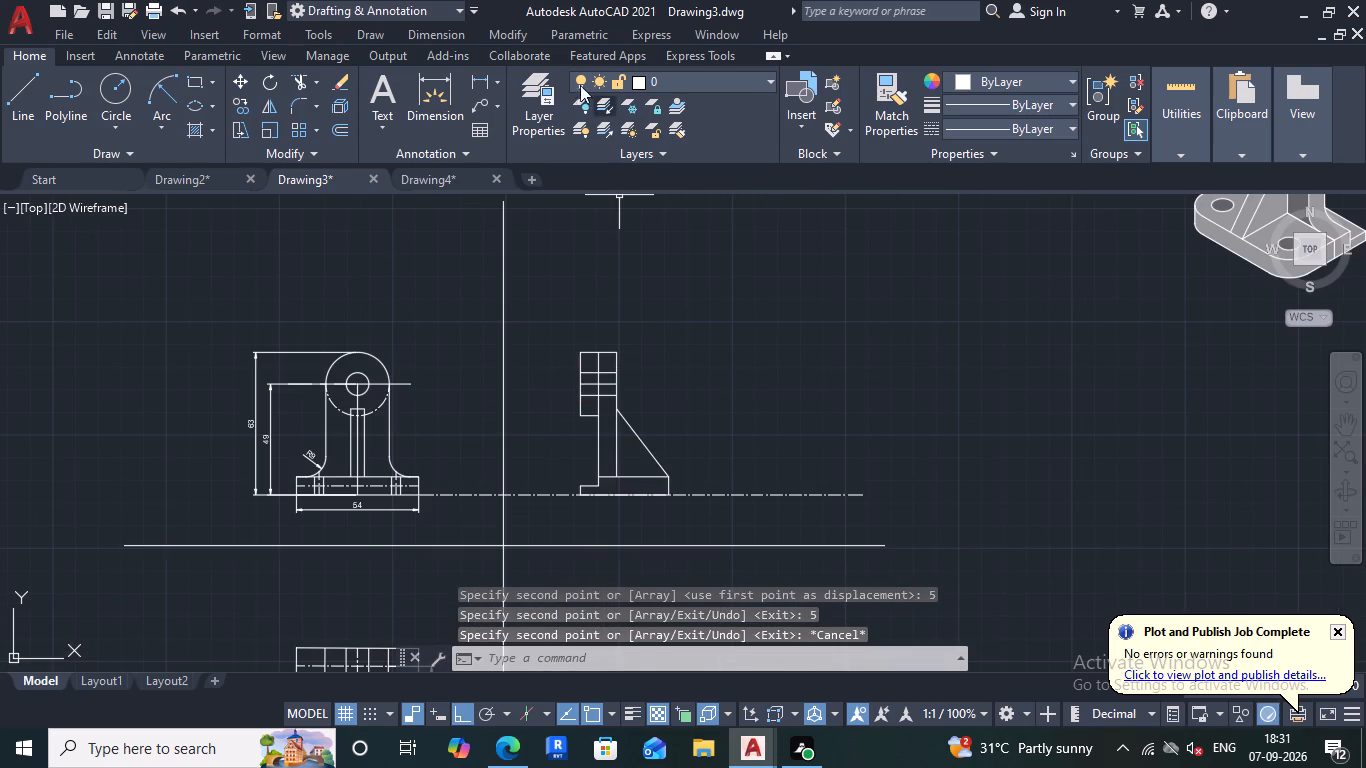
pyautogui.click(893, 91)
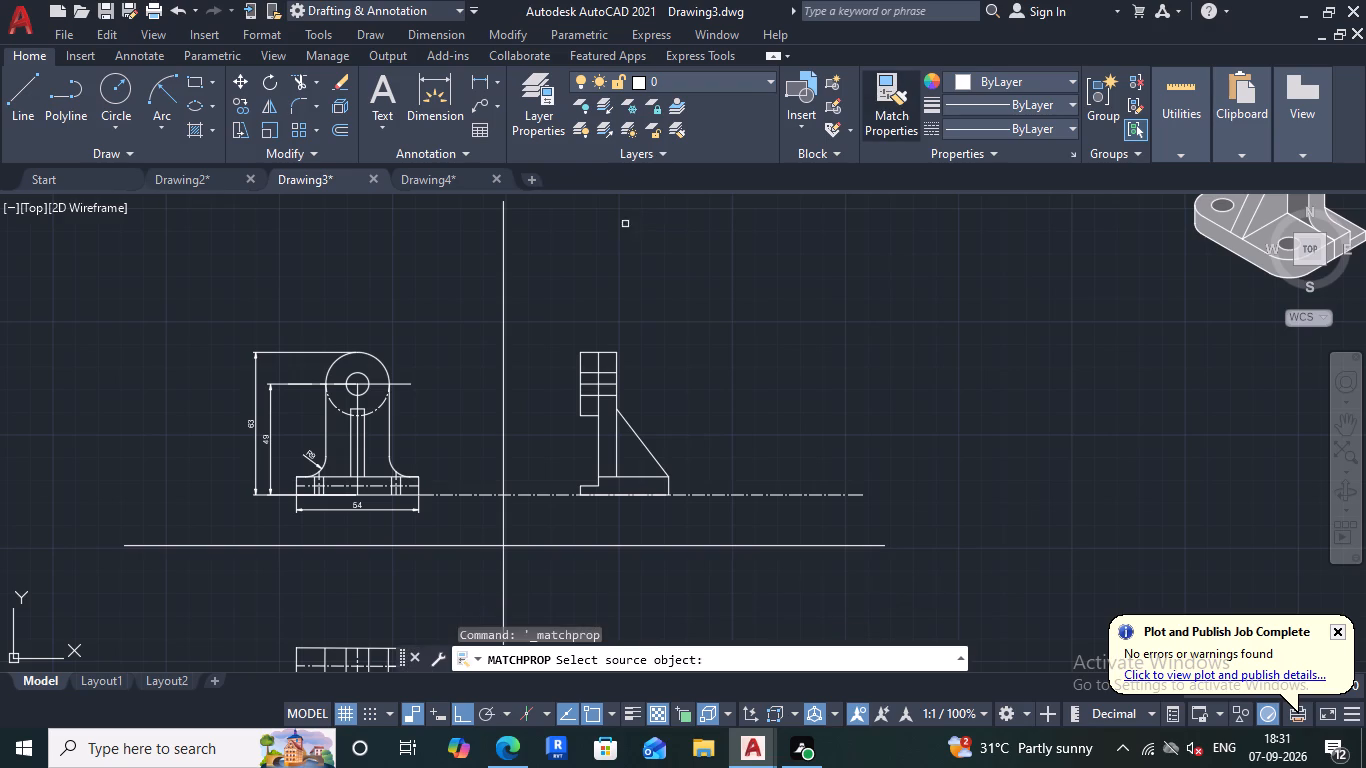
pyautogui.click(538, 495)
pyautogui.scroll(4, 604, 390)
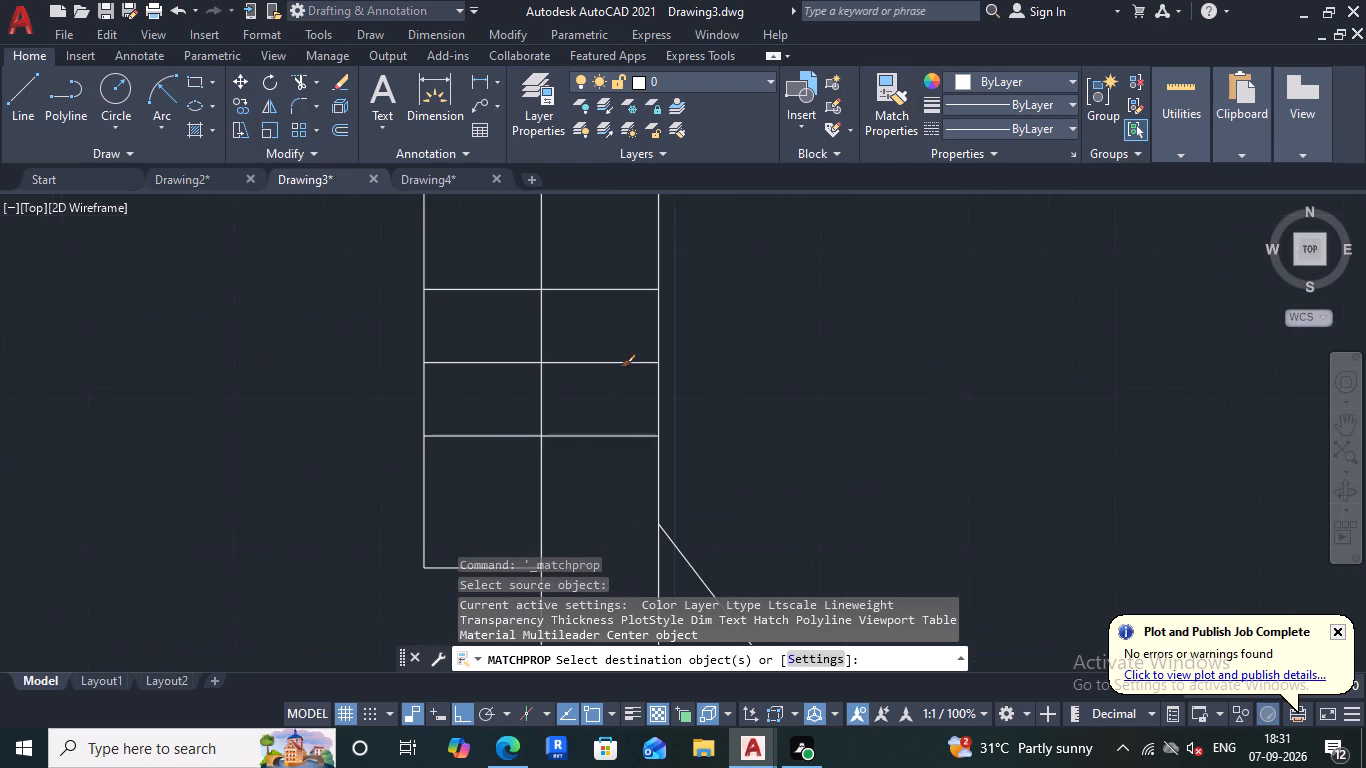
pyautogui.click(613, 363)
pyautogui.click(591, 290)
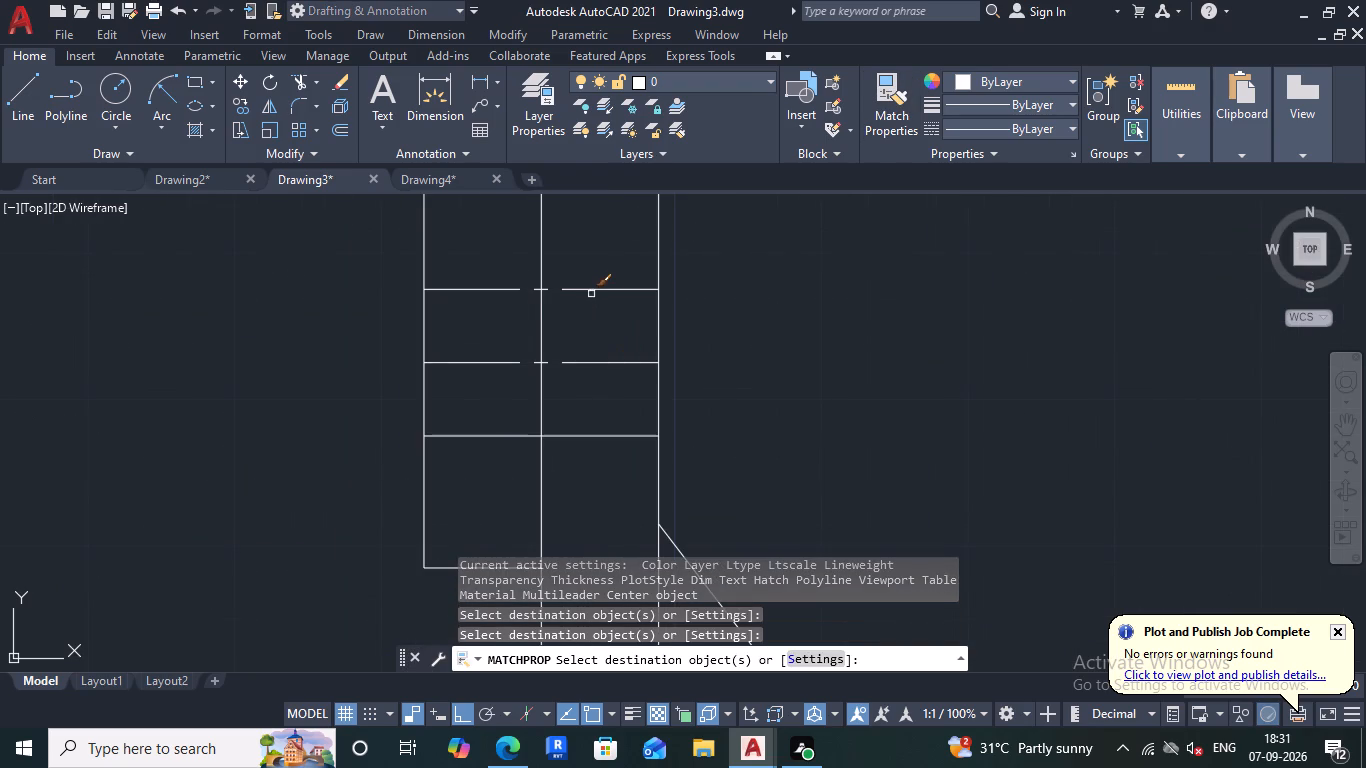
pyautogui.click(590, 439)
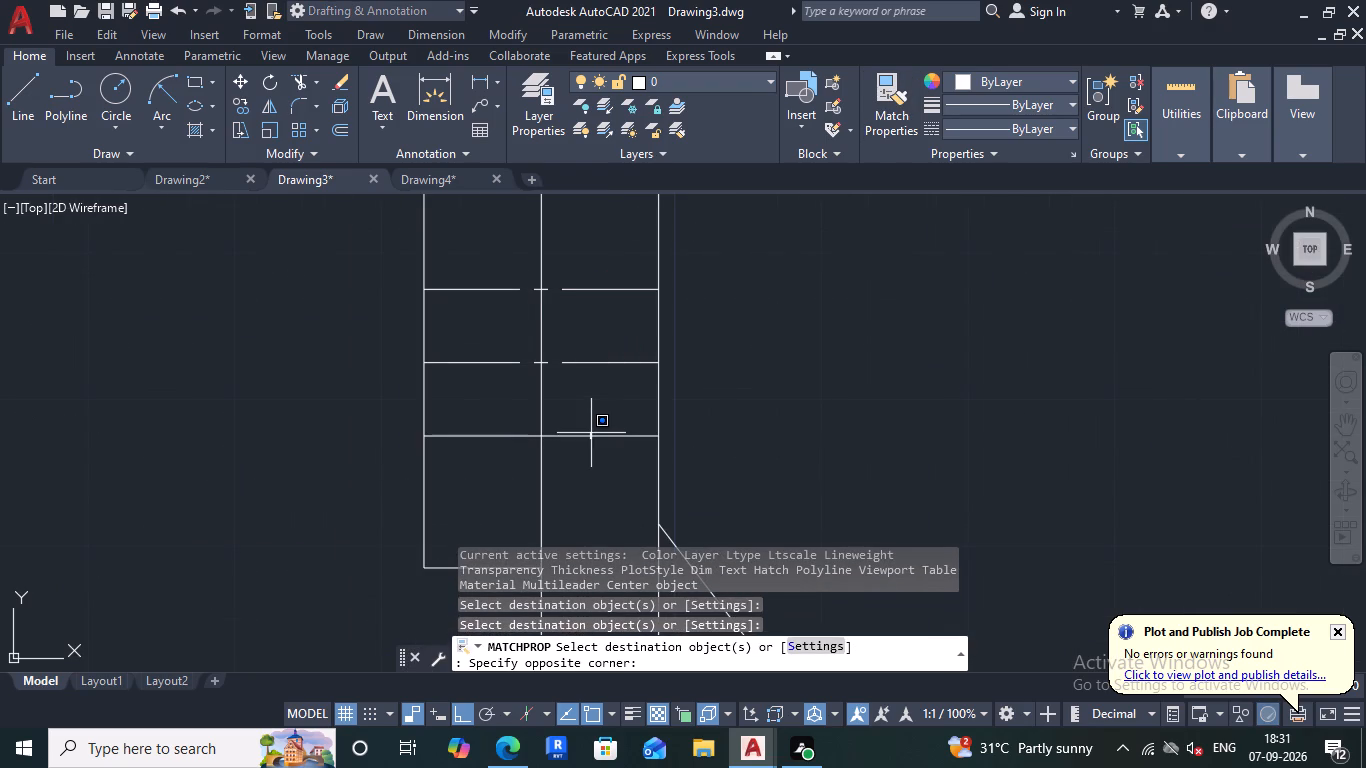
pyautogui.click(571, 431)
pyautogui.scroll(-2, 581, 429)
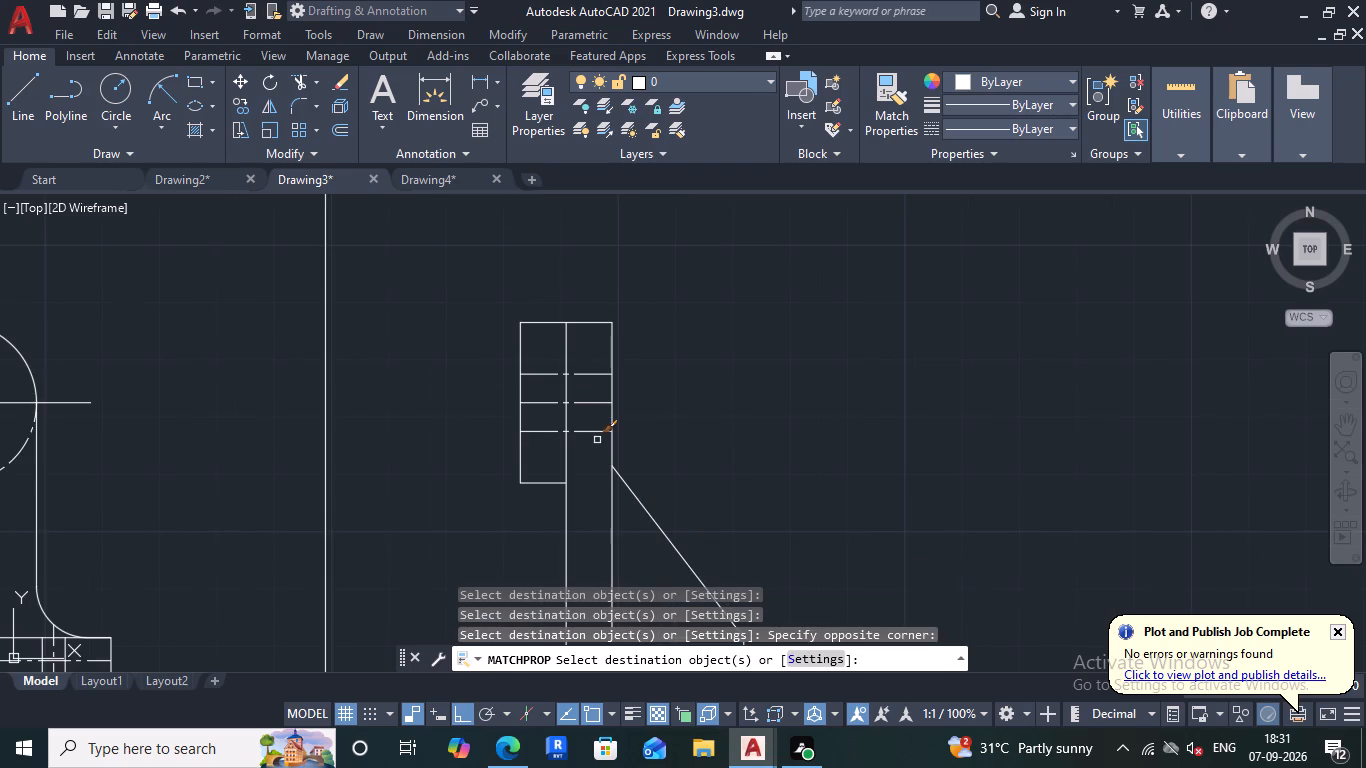
pyautogui.scroll(-3, 561, 456)
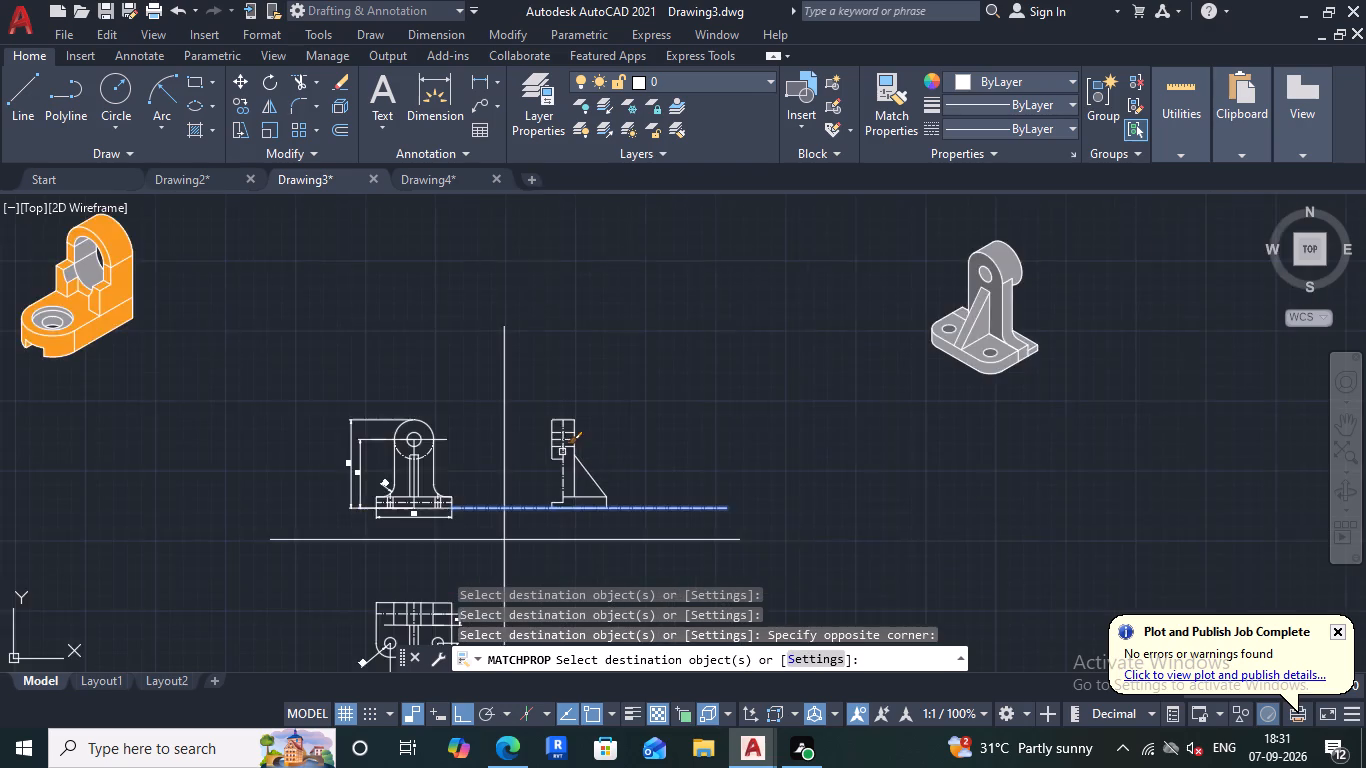
pyautogui.scroll(3, 571, 504)
pyautogui.press('Escape')
# Add a horizontal linear dimension above the side view, spanning the full width of the boss and upright.
pyautogui.scroll(-2, 593, 392)
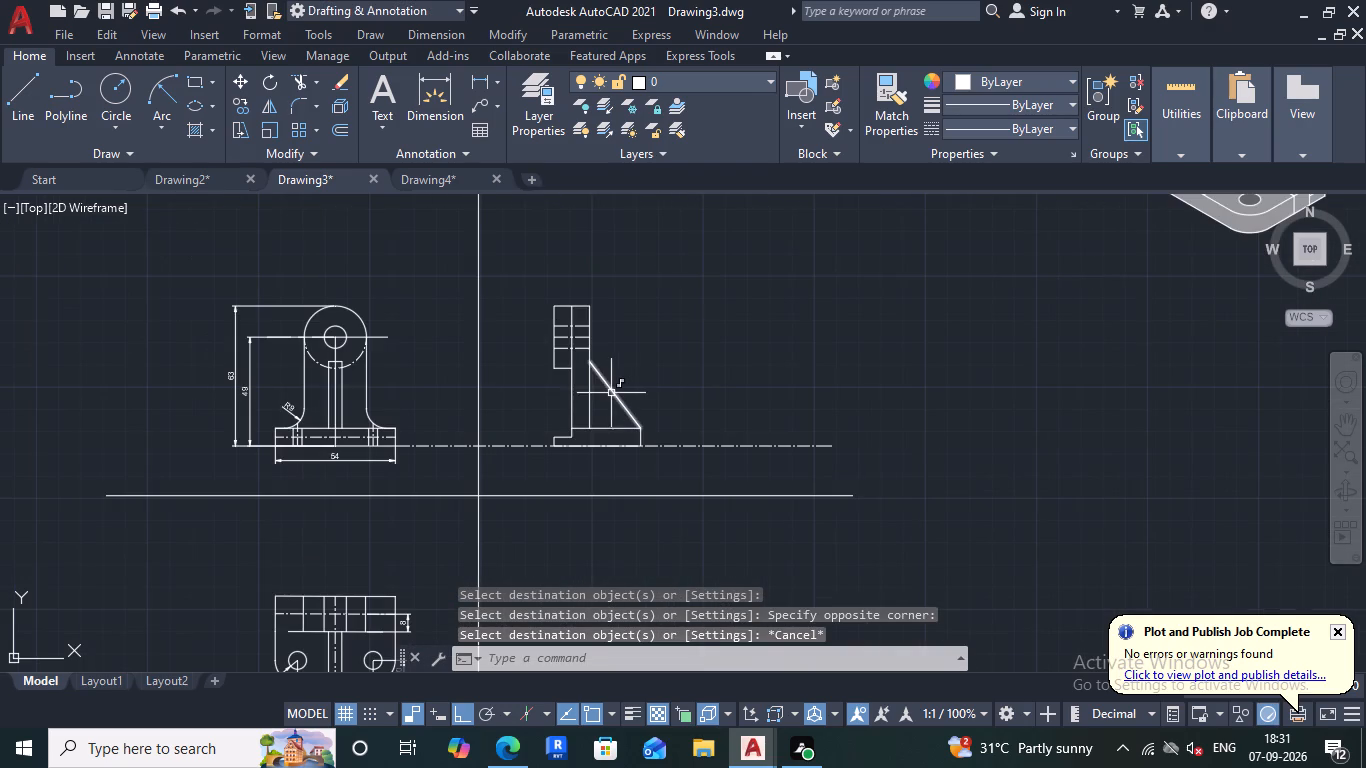
pyautogui.click(476, 81)
pyautogui.scroll(3, 583, 300)
pyautogui.click(596, 322)
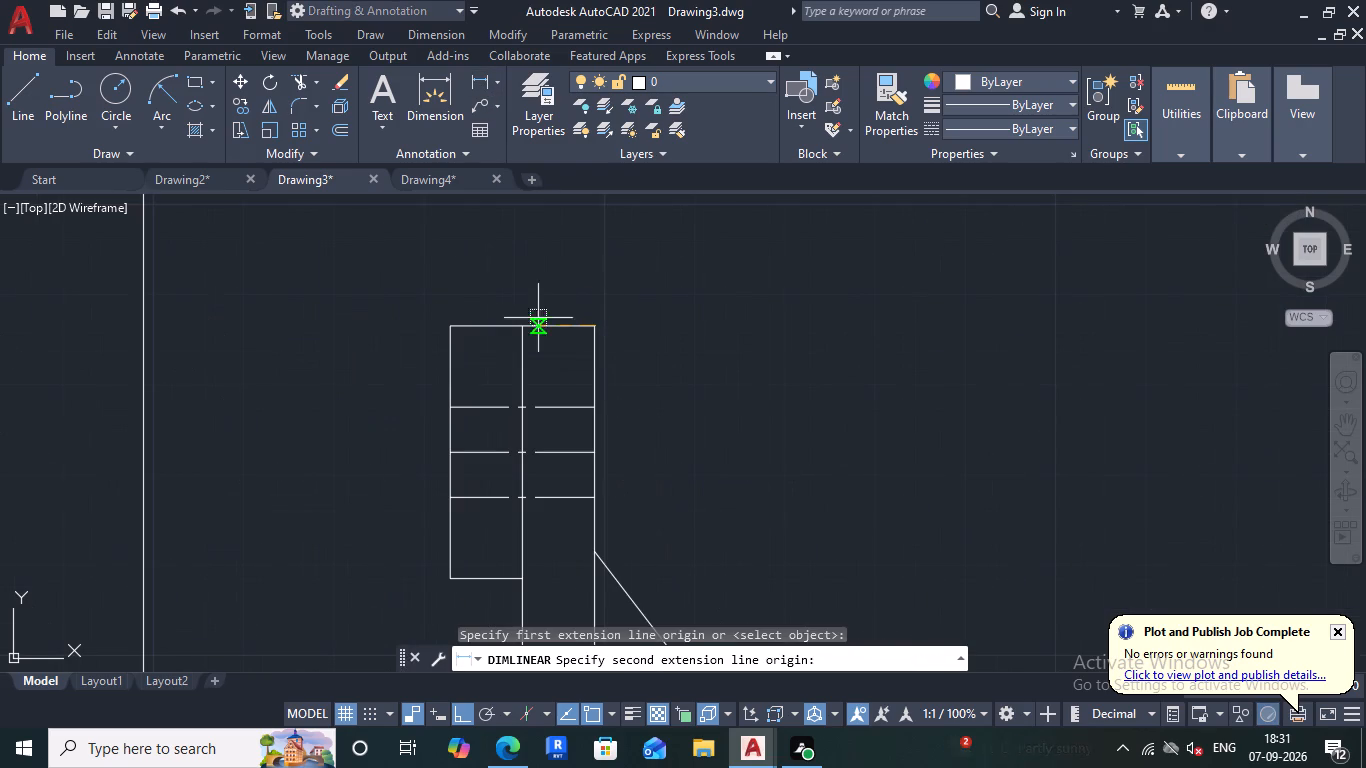
pyautogui.click(456, 326)
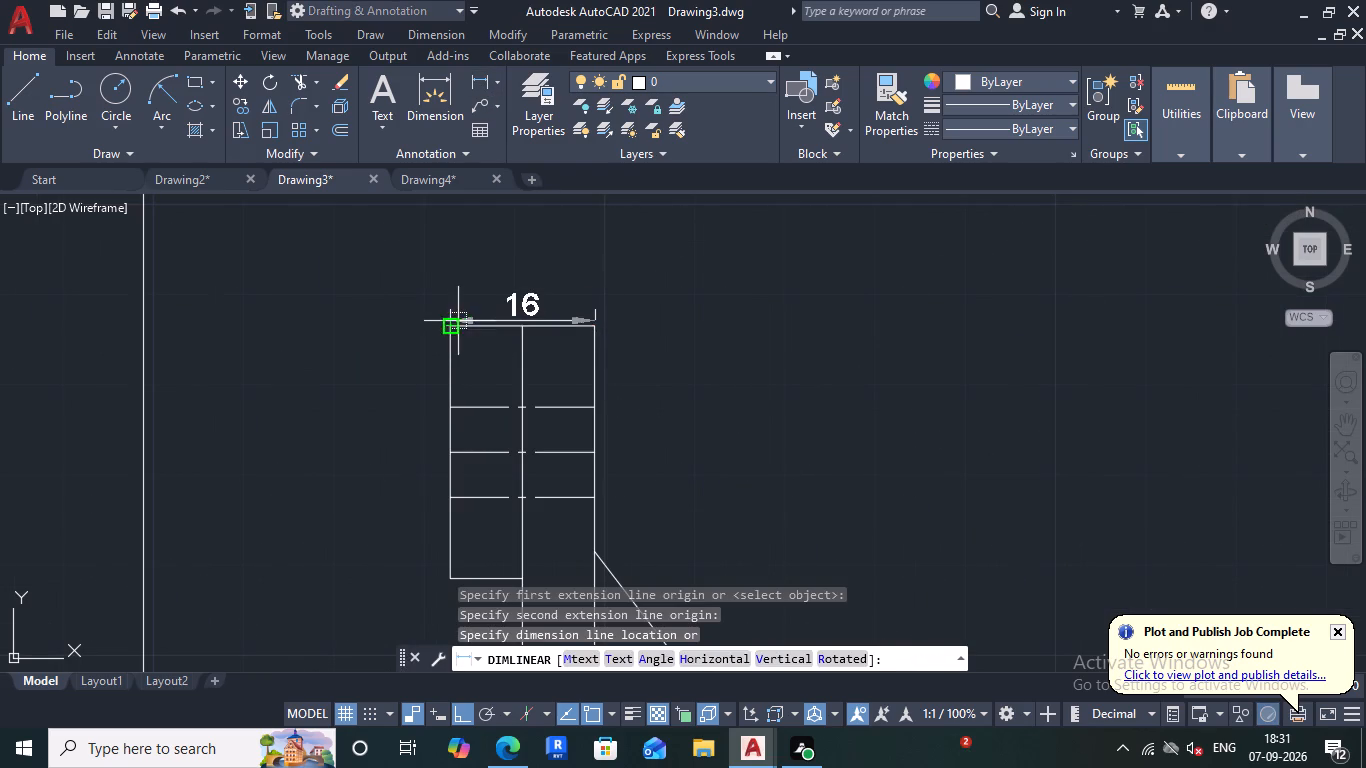
pyautogui.click(464, 304)
# Dimension the horizontal depth of the step at the side view's base, placing the dimension just above the step.
pyautogui.scroll(-1, 467, 298)
pyautogui.scroll(1, 469, 297)
pyautogui.scroll(-1, 470, 296)
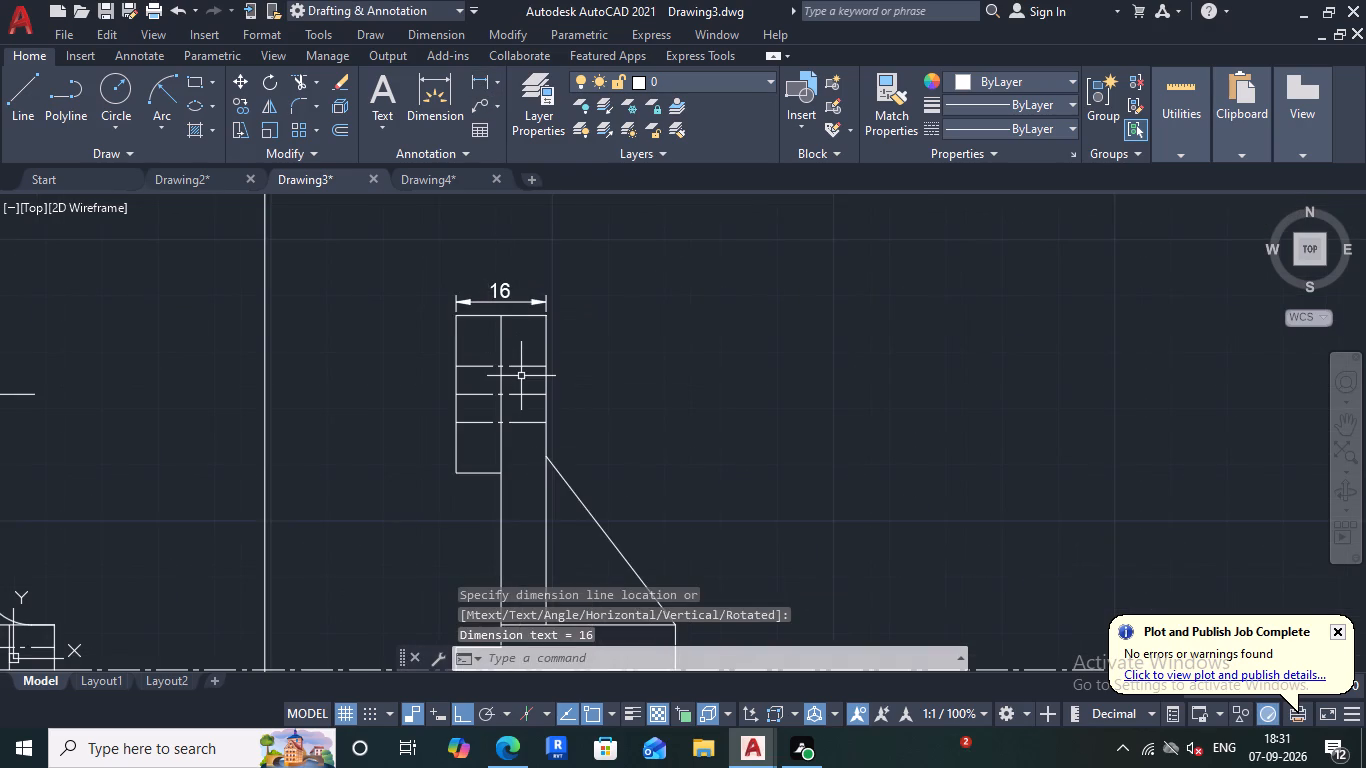
pyautogui.scroll(-1, 520, 375)
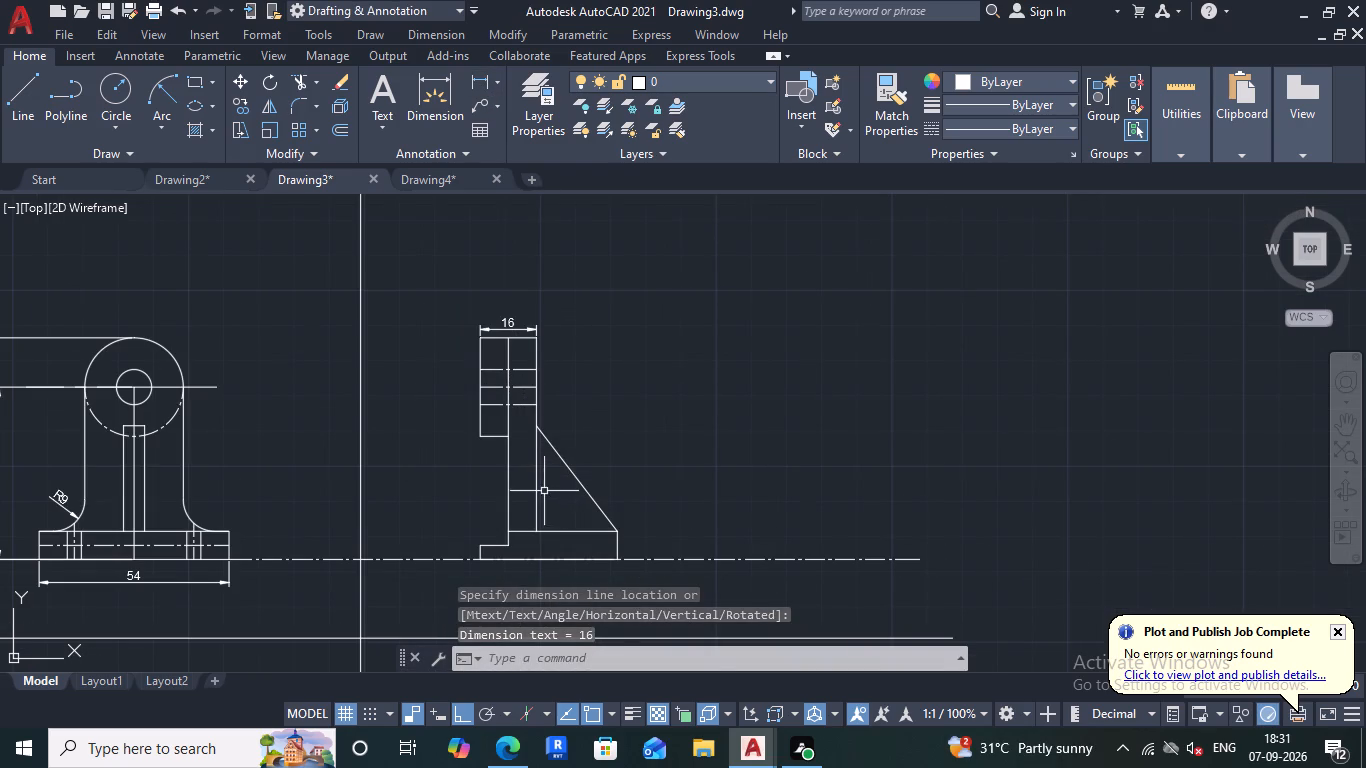
pyautogui.press('space')
pyautogui.click(510, 553)
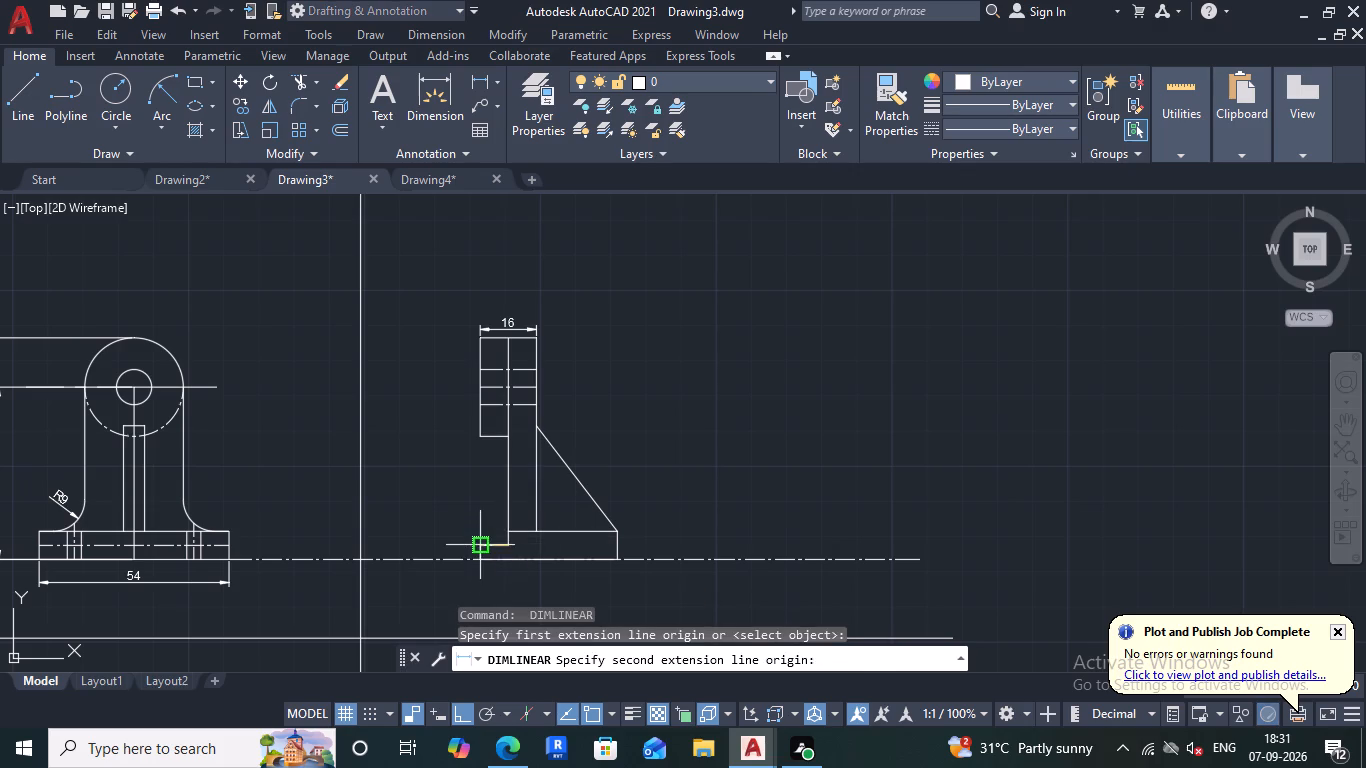
pyautogui.click(478, 541)
pyautogui.scroll(3, 480, 509)
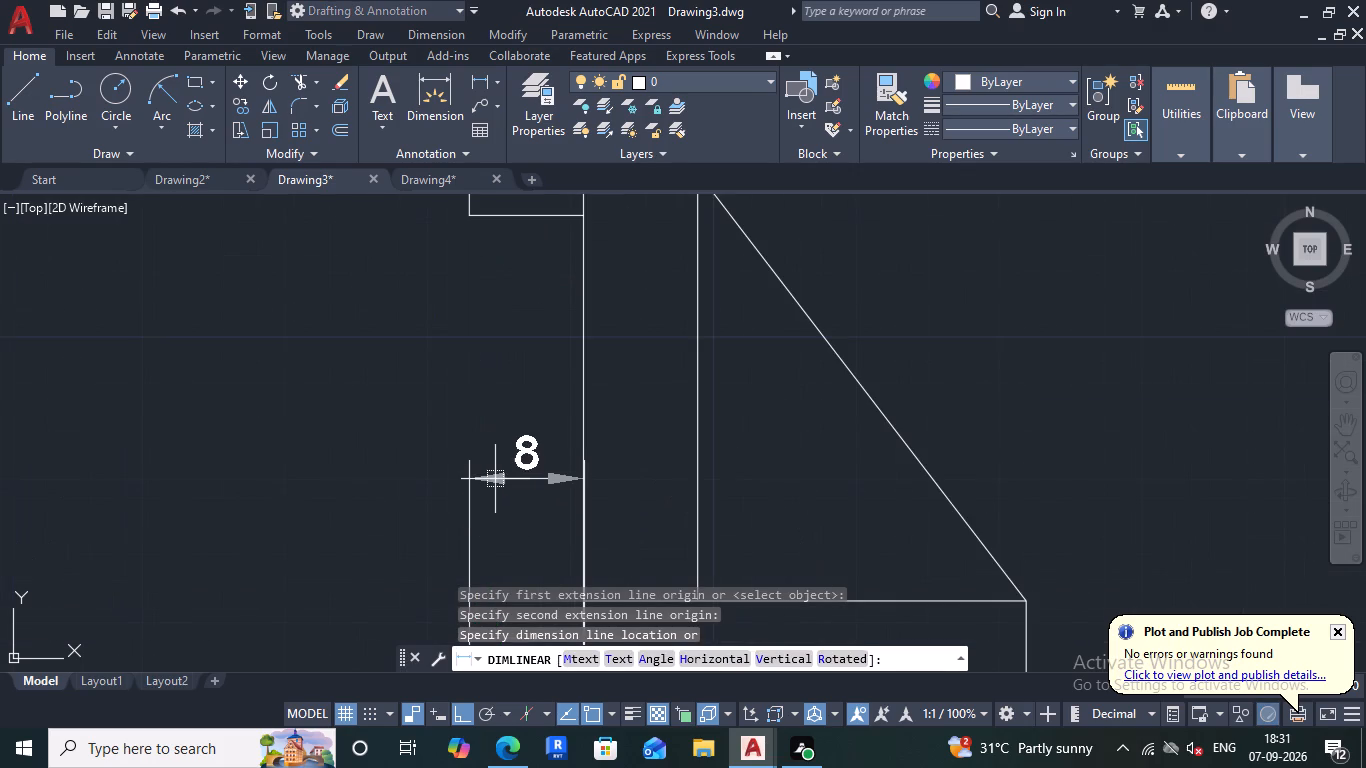
pyautogui.click(496, 499)
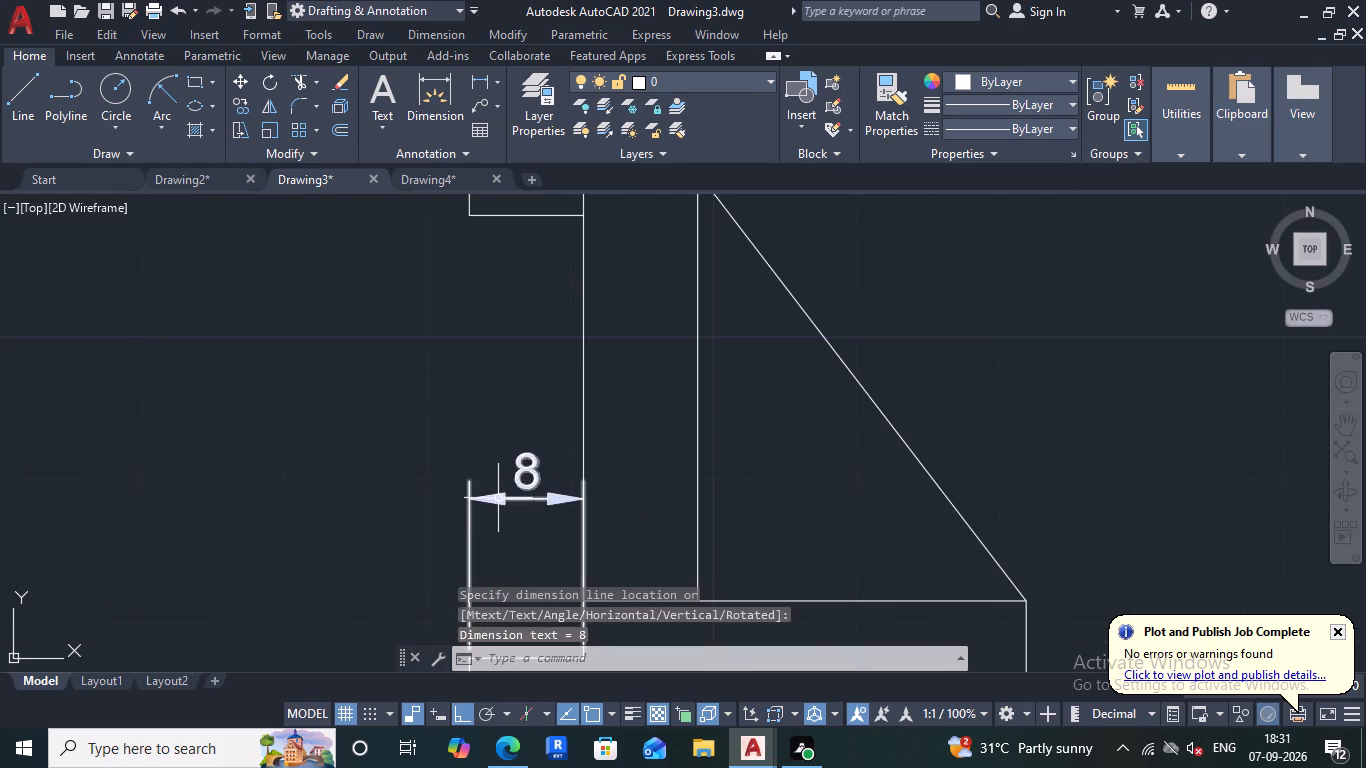
# Add vertical linear dimensions for the height of the base's low end and for the rise from it to the base top.
pyautogui.scroll(-3, 505, 482)
pyautogui.scroll(2, 534, 484)
pyautogui.scroll(-2, 457, 480)
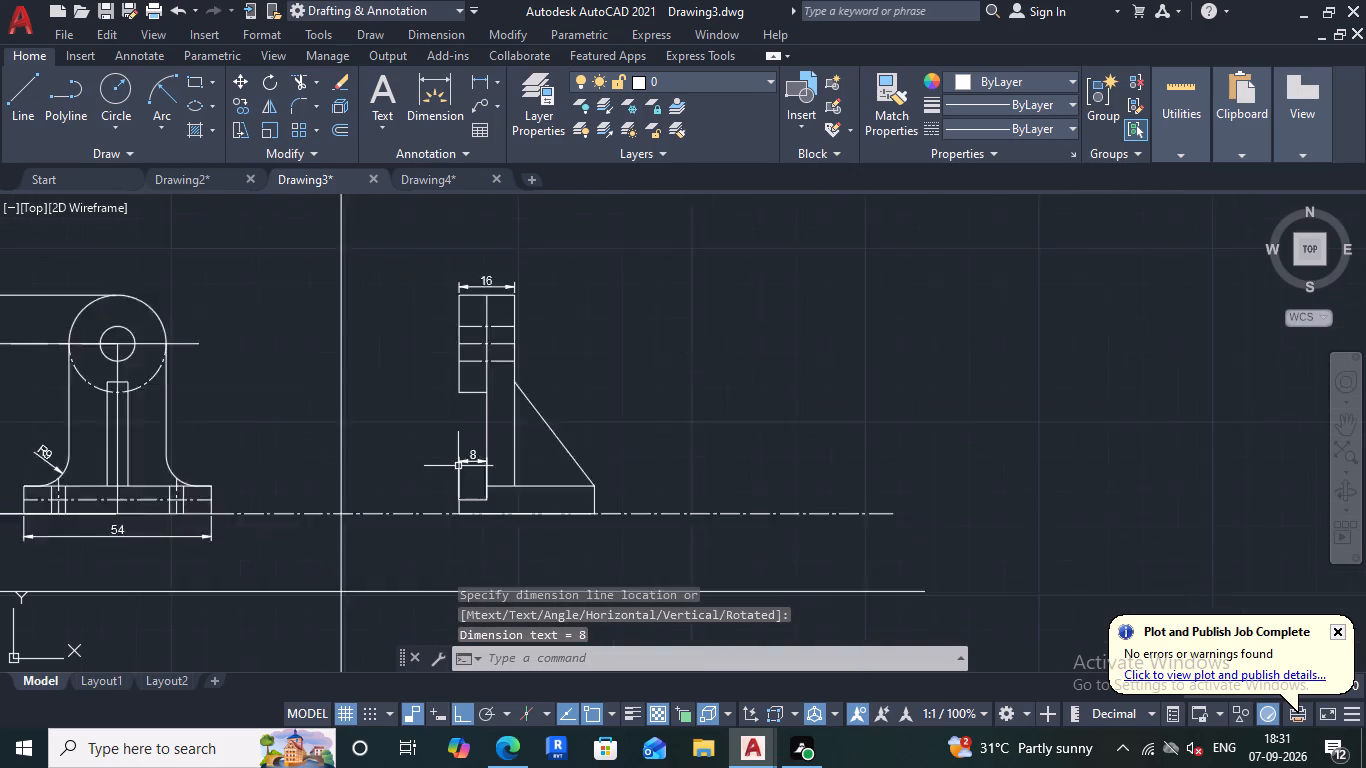
pyautogui.scroll(-2, 458, 463)
pyautogui.scroll(4, 460, 522)
pyautogui.press('space')
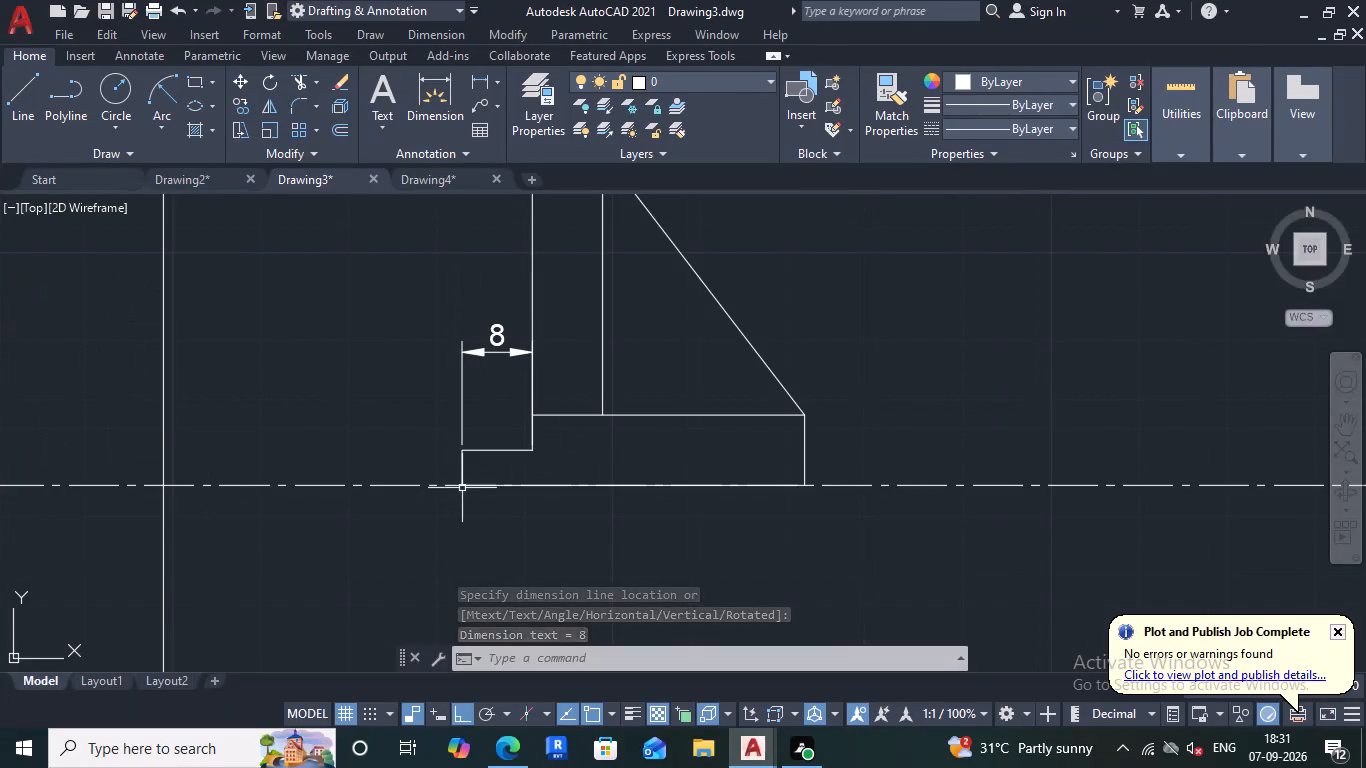
pyautogui.click(462, 484)
pyautogui.click(459, 458)
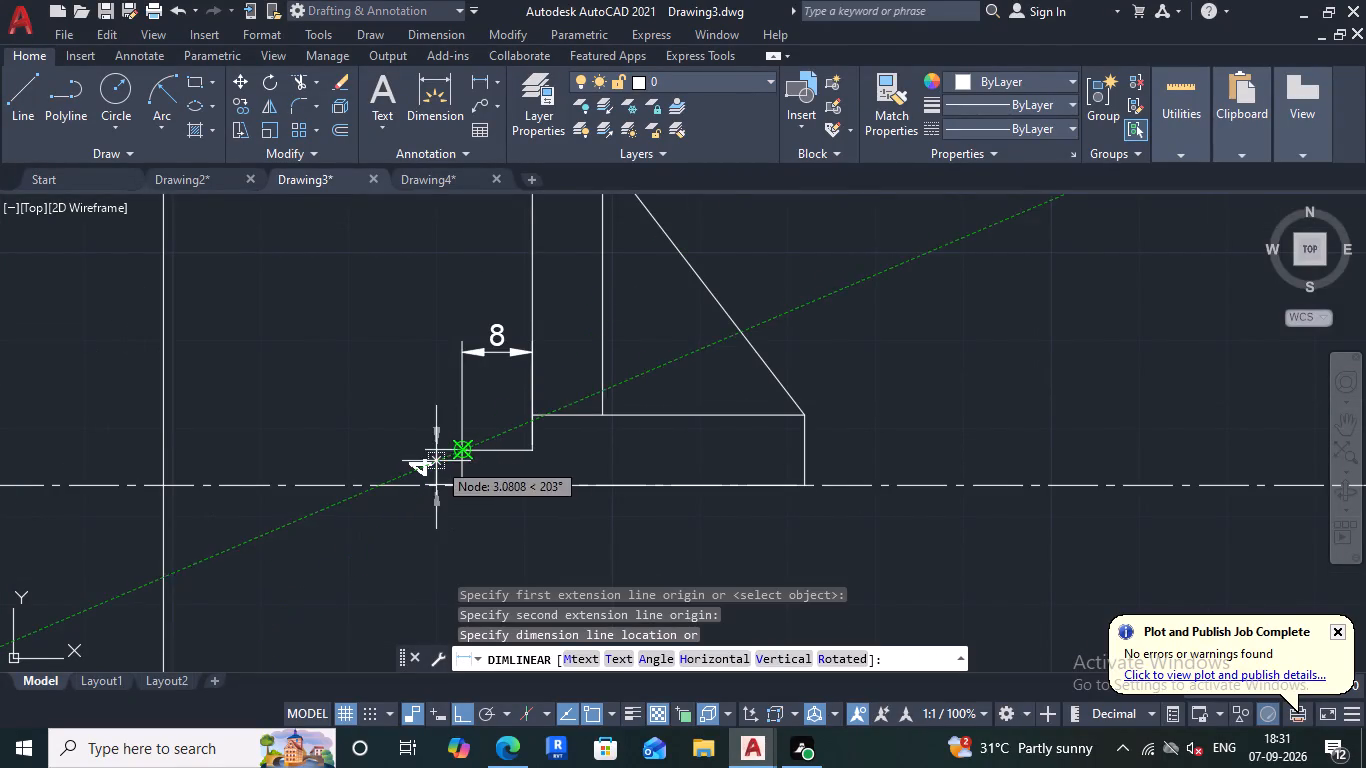
pyautogui.click(436, 461)
pyautogui.press('space')
pyautogui.click(532, 450)
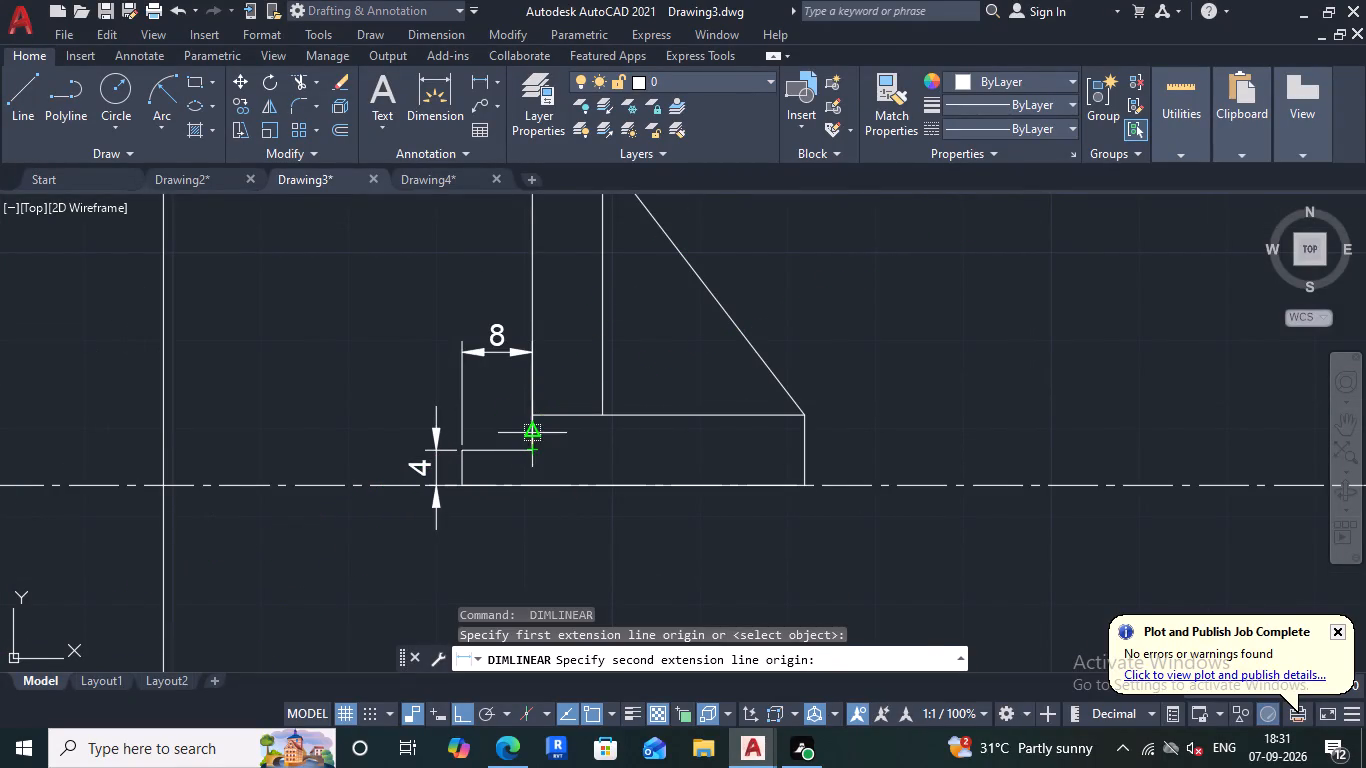
pyautogui.click(531, 409)
pyautogui.click(491, 410)
# Dimension the side view's full base length between its bottom corners, placing the dimension below the base.
pyautogui.scroll(-2, 543, 408)
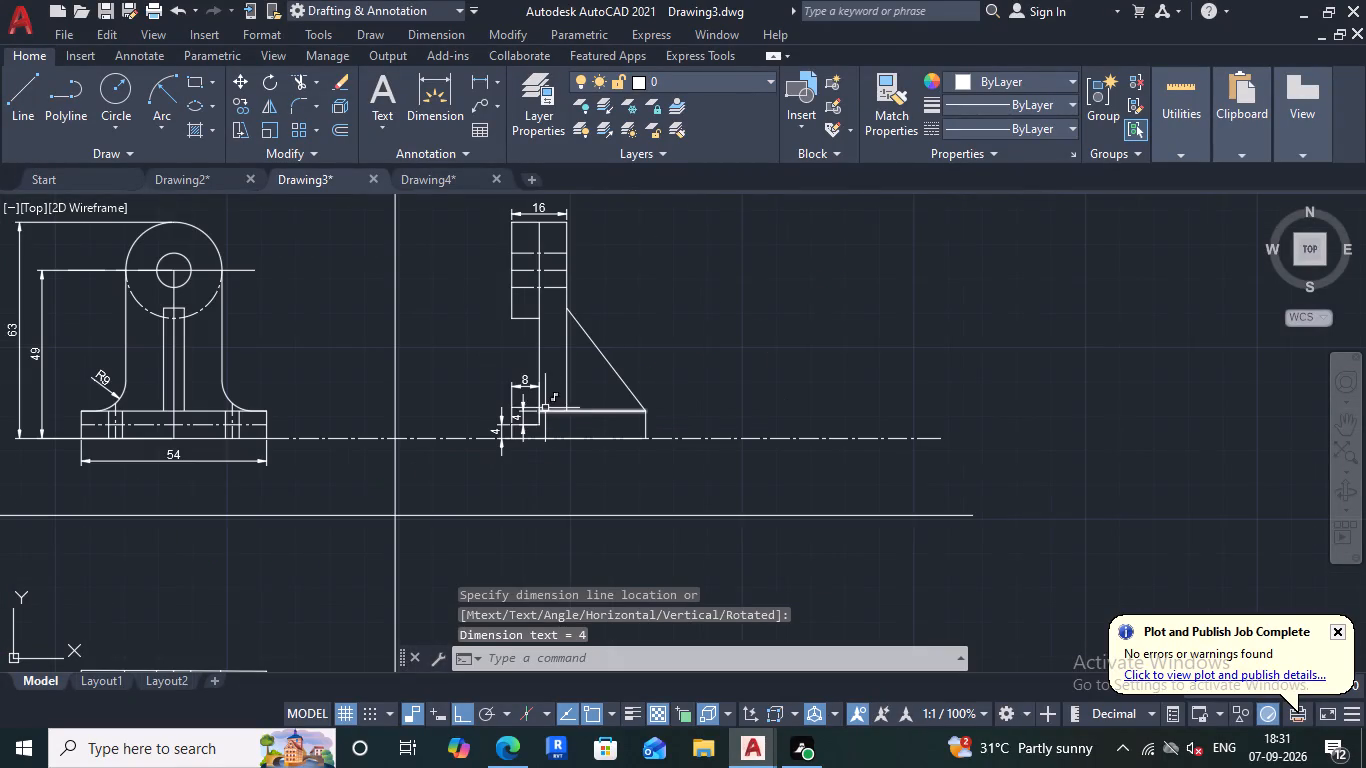
pyautogui.press('space')
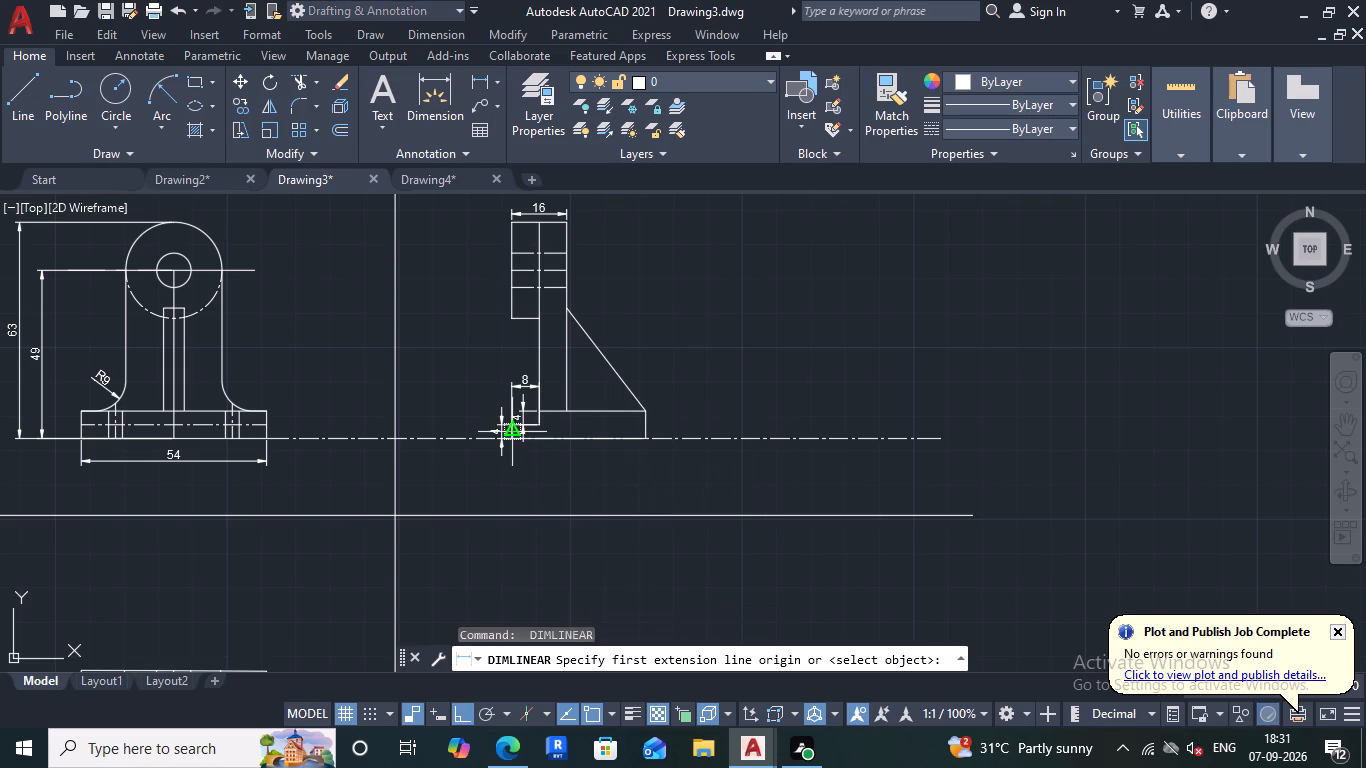
pyautogui.scroll(3, 508, 429)
pyautogui.click(515, 461)
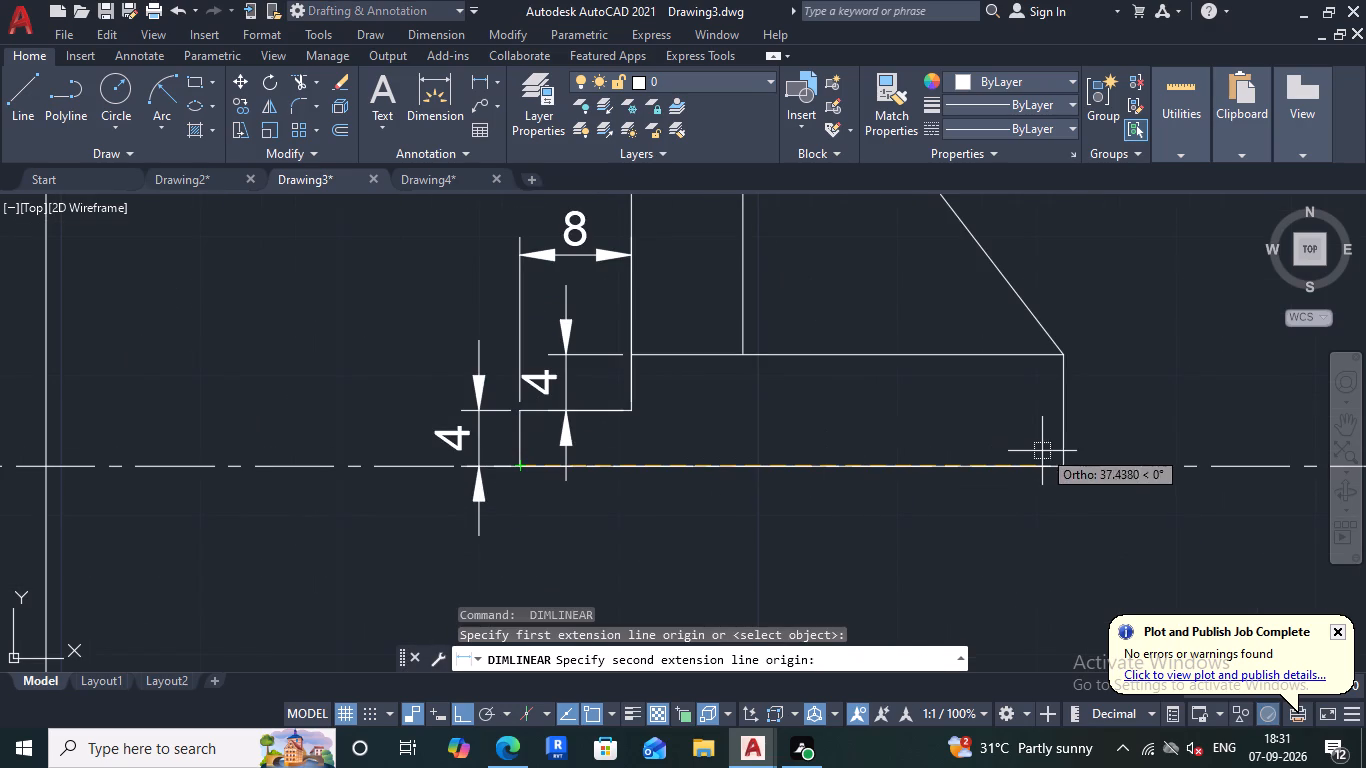
pyautogui.click(1063, 459)
pyautogui.click(1018, 508)
# Add a vertical linear dimension for the base thickness at the rib end of the side view, outside the outline.
pyautogui.scroll(-3, 1028, 486)
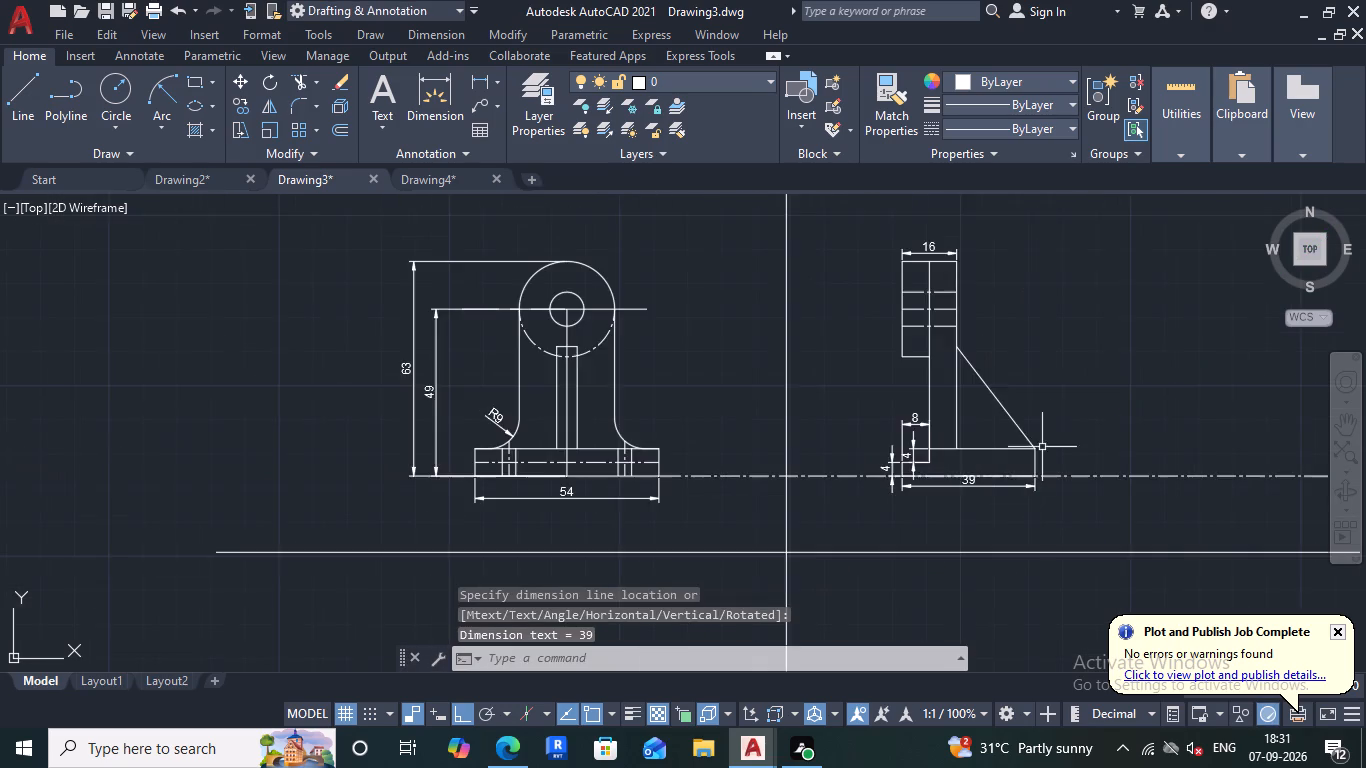
pyautogui.moveTo(1057, 440); pyautogui.dragTo(785, 438, button='middle')
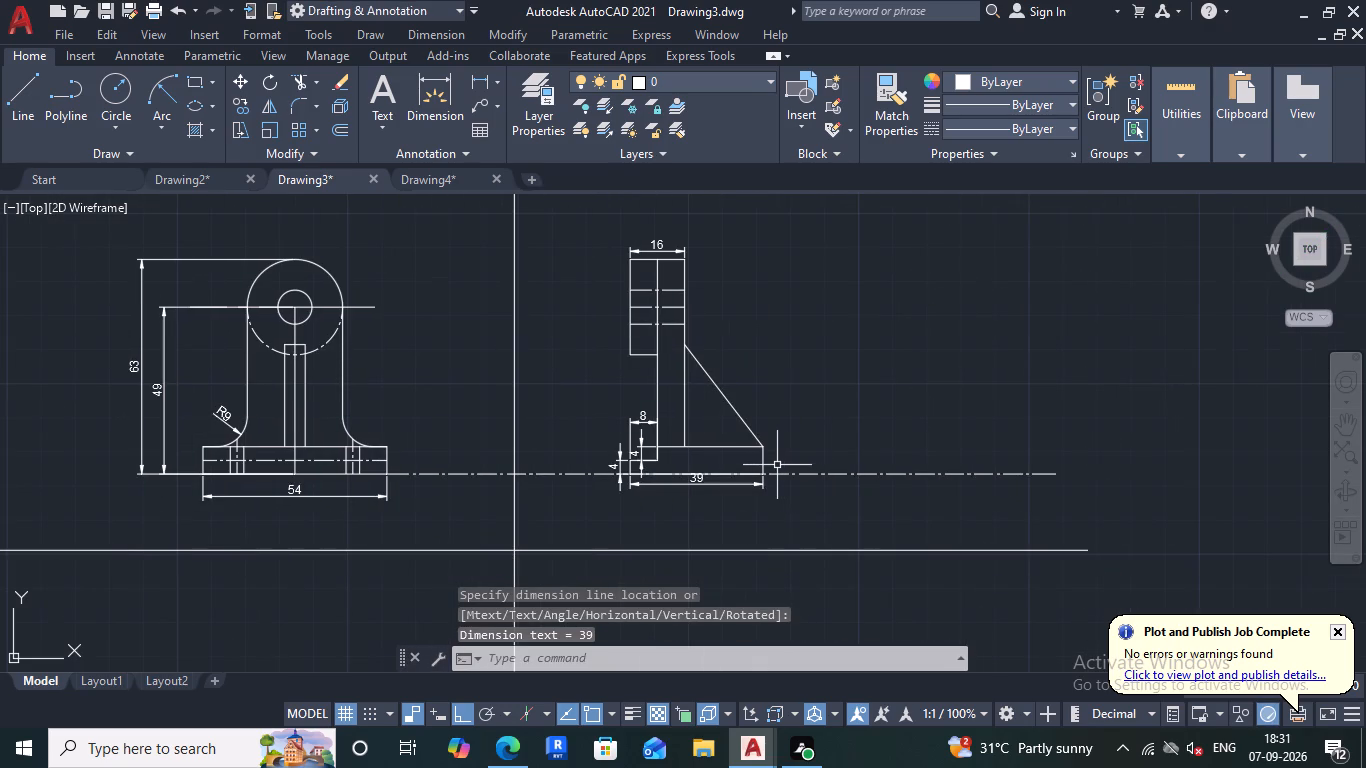
pyautogui.press('space')
pyautogui.click(765, 476)
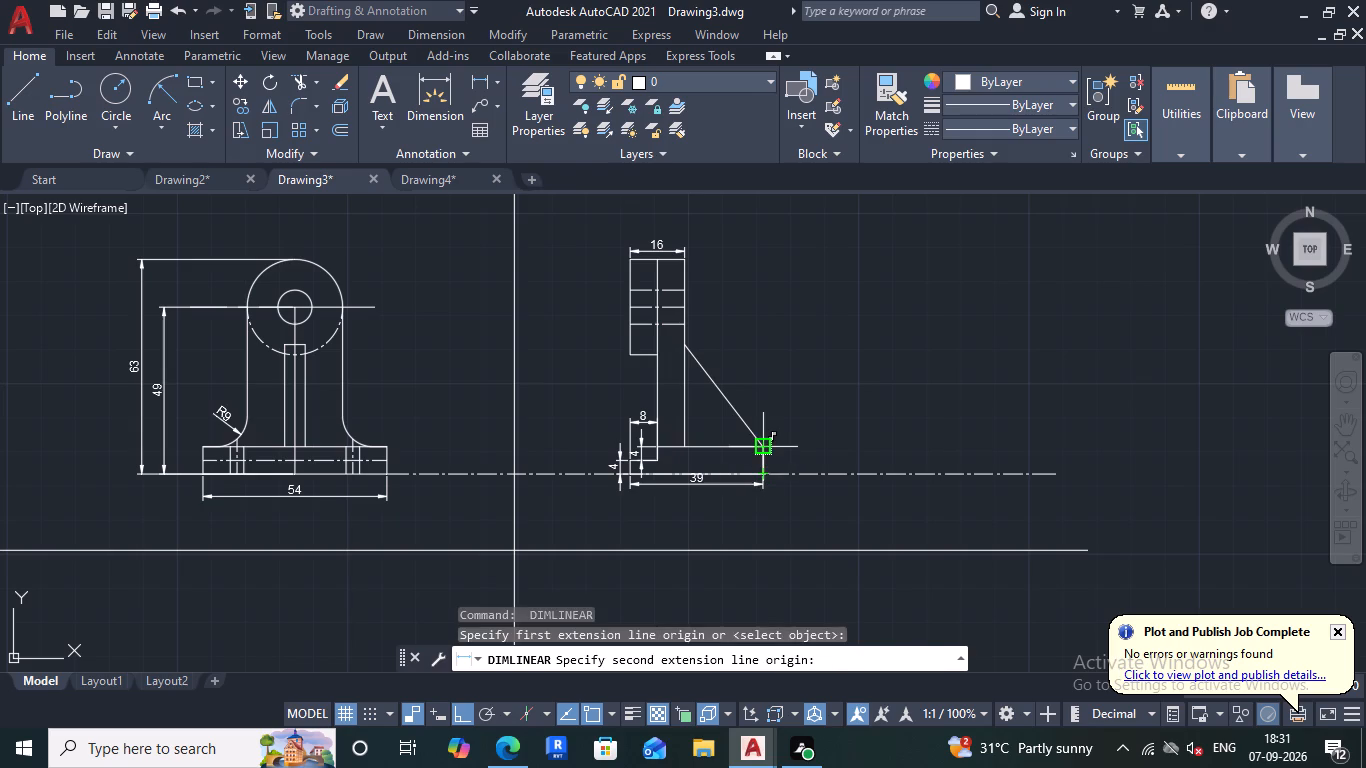
pyautogui.click(760, 441)
pyautogui.click(800, 441)
# Dimension the upright's height from the base top to the boss top, in line with the base thickness dimension.
pyautogui.scroll(-3, 801, 439)
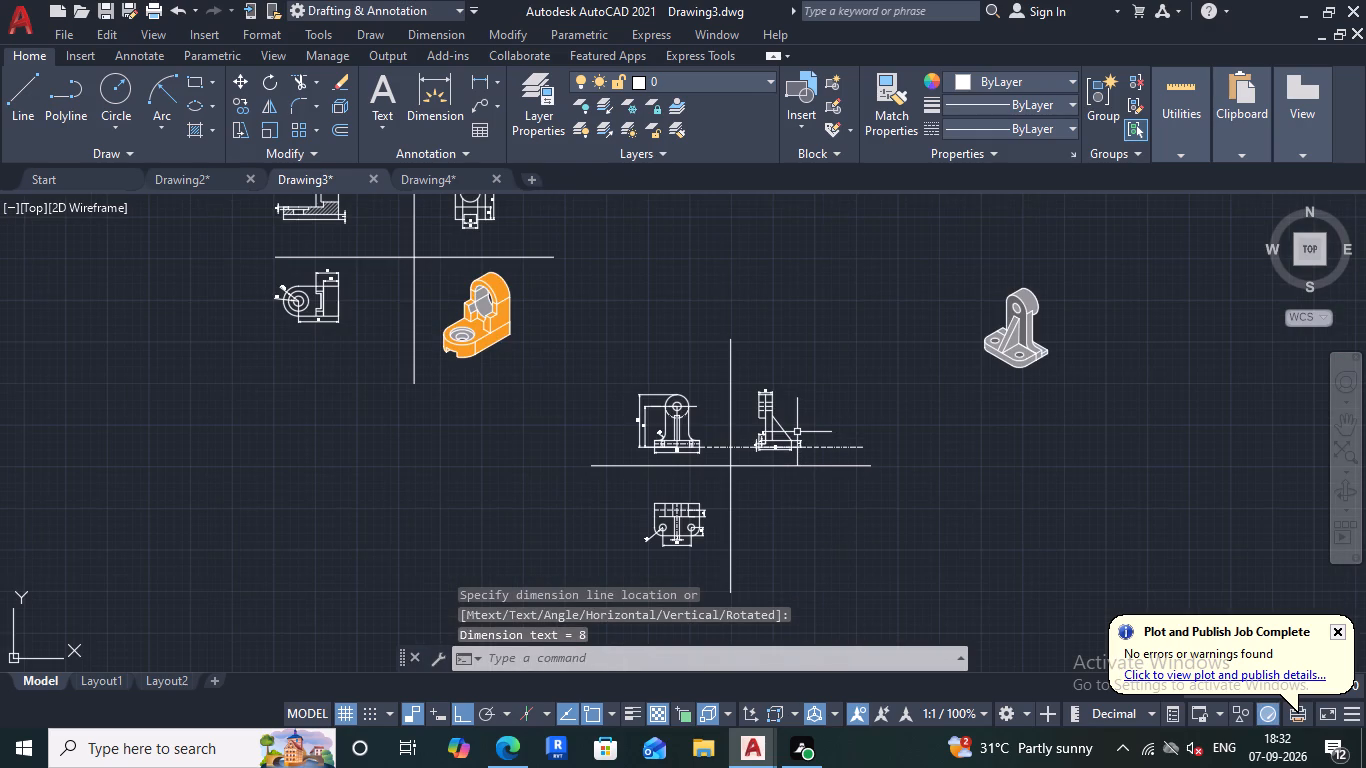
pyautogui.scroll(-1, 778, 437)
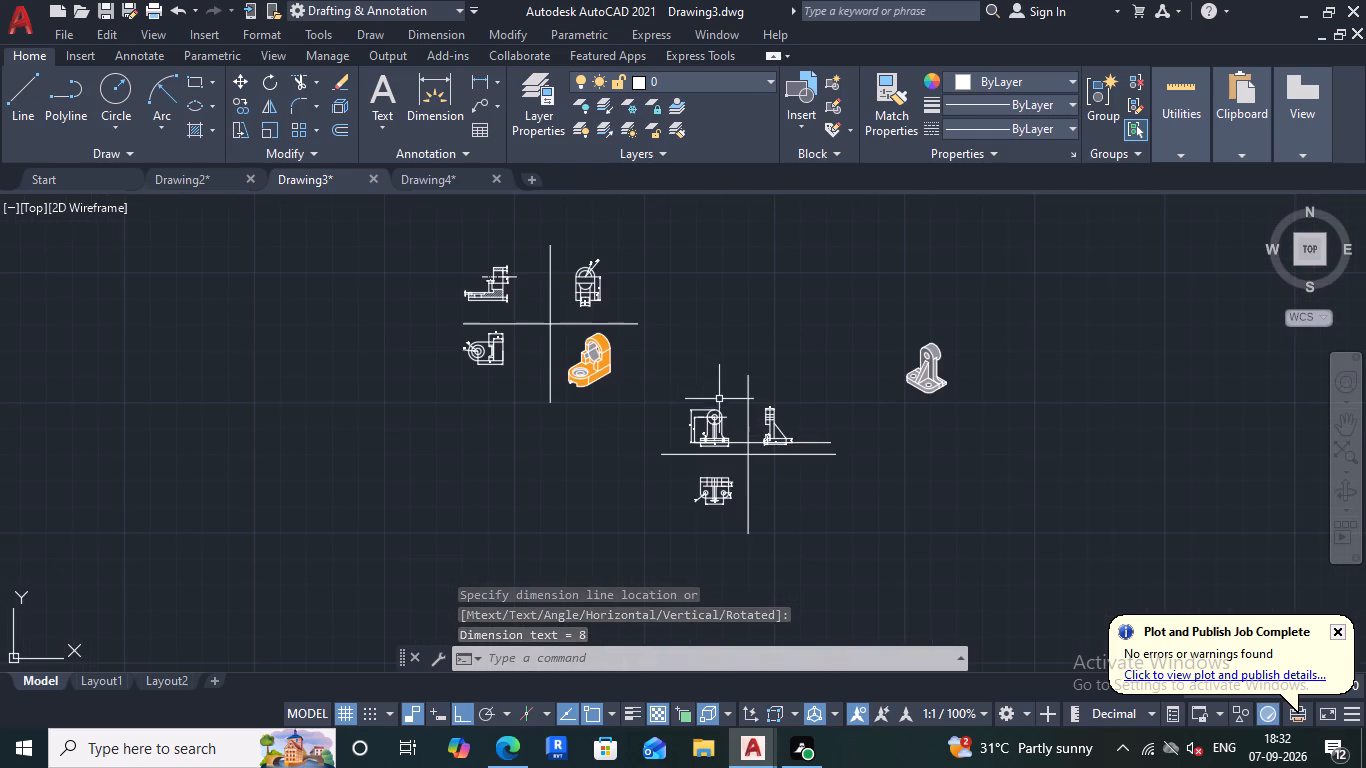
pyautogui.scroll(6, 777, 424)
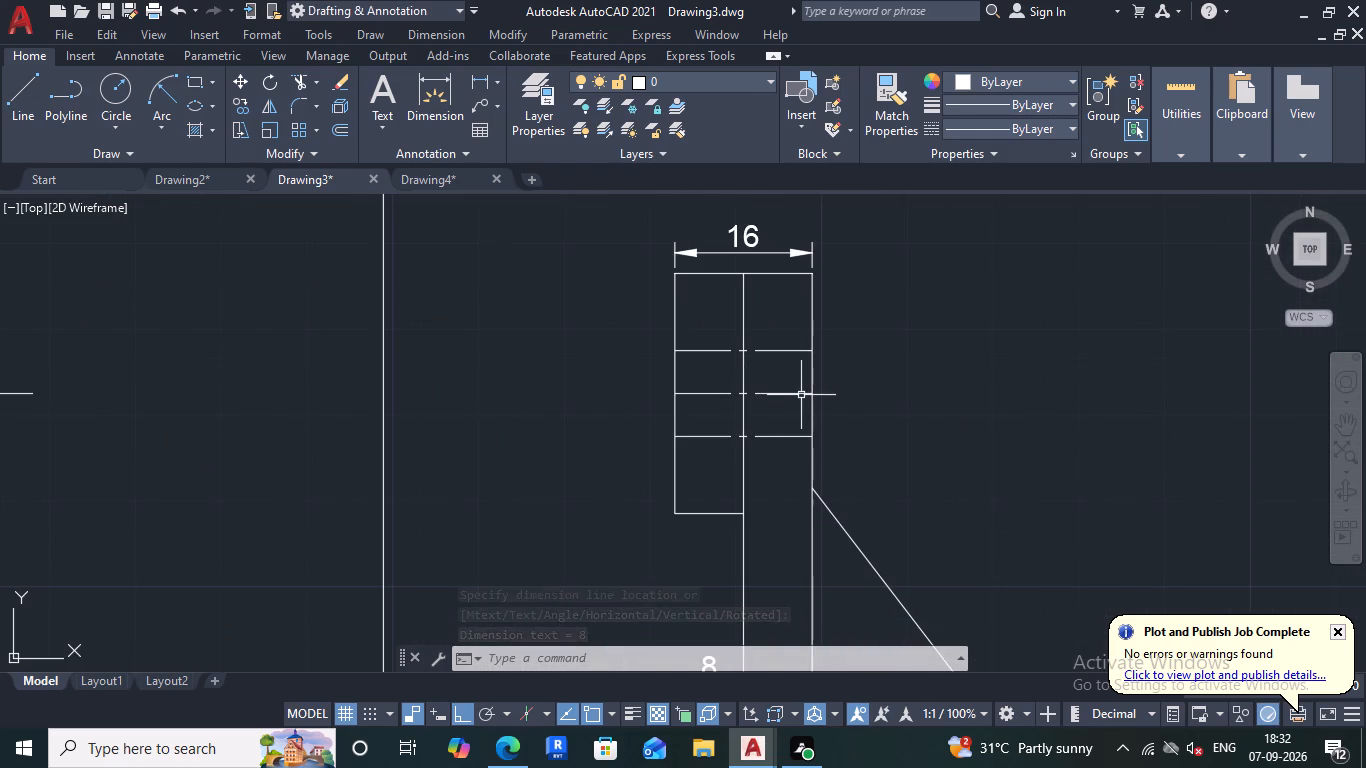
pyautogui.scroll(-2, 839, 397)
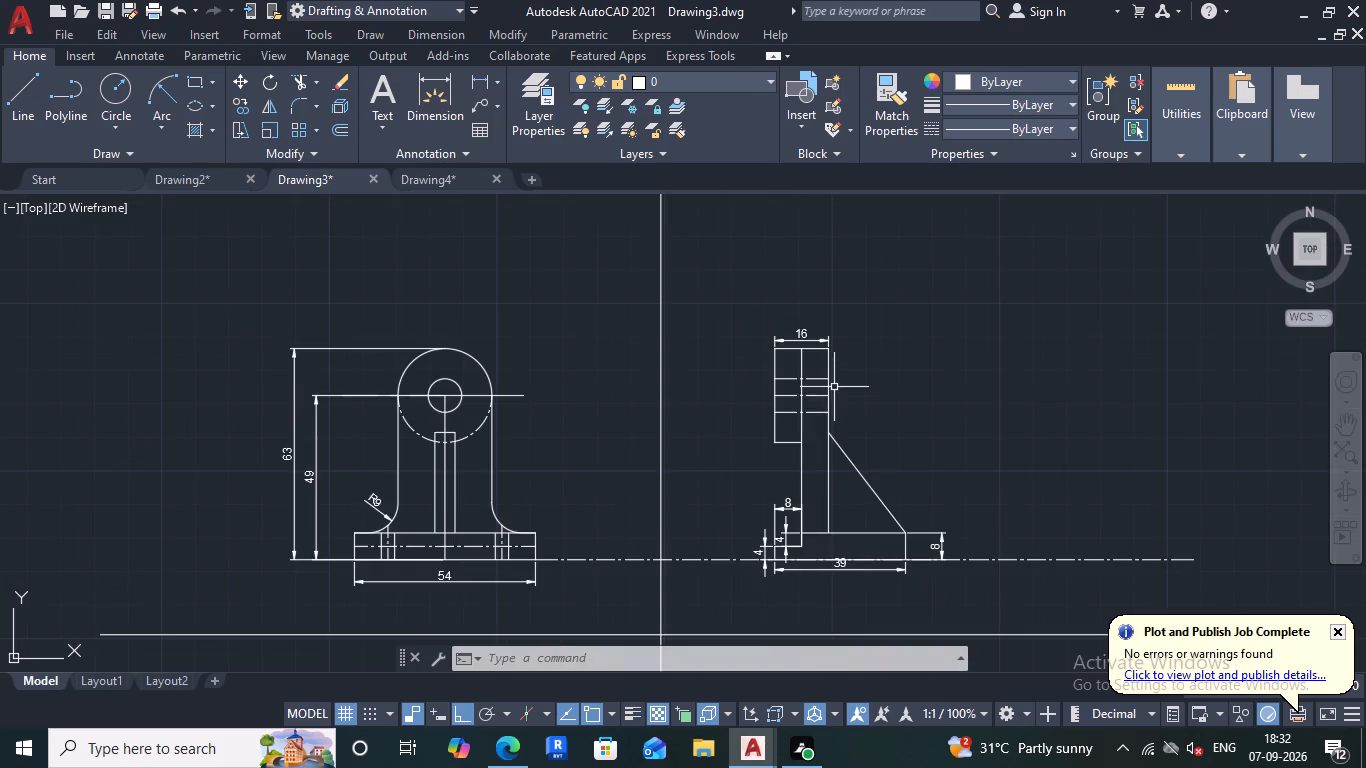
pyautogui.scroll(1, 835, 386)
pyautogui.press('space')
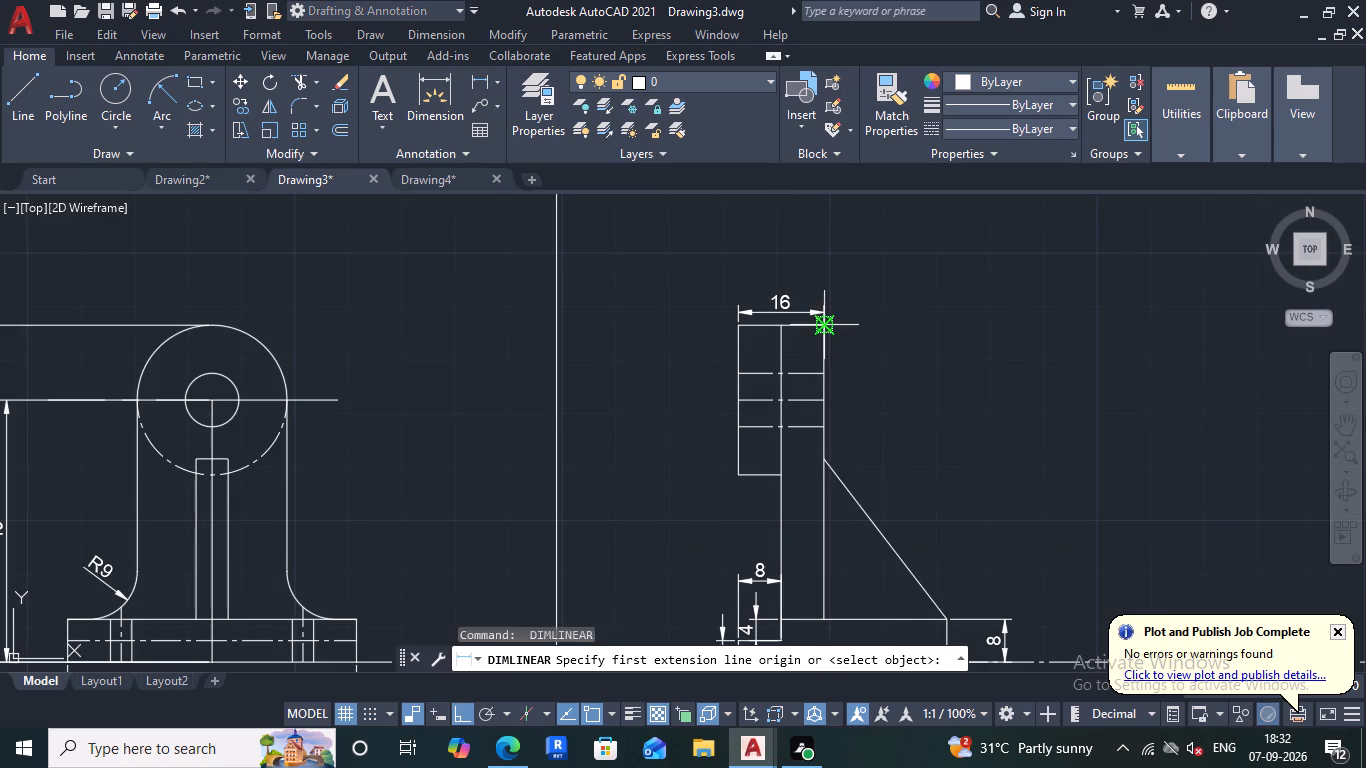
pyautogui.click(821, 331)
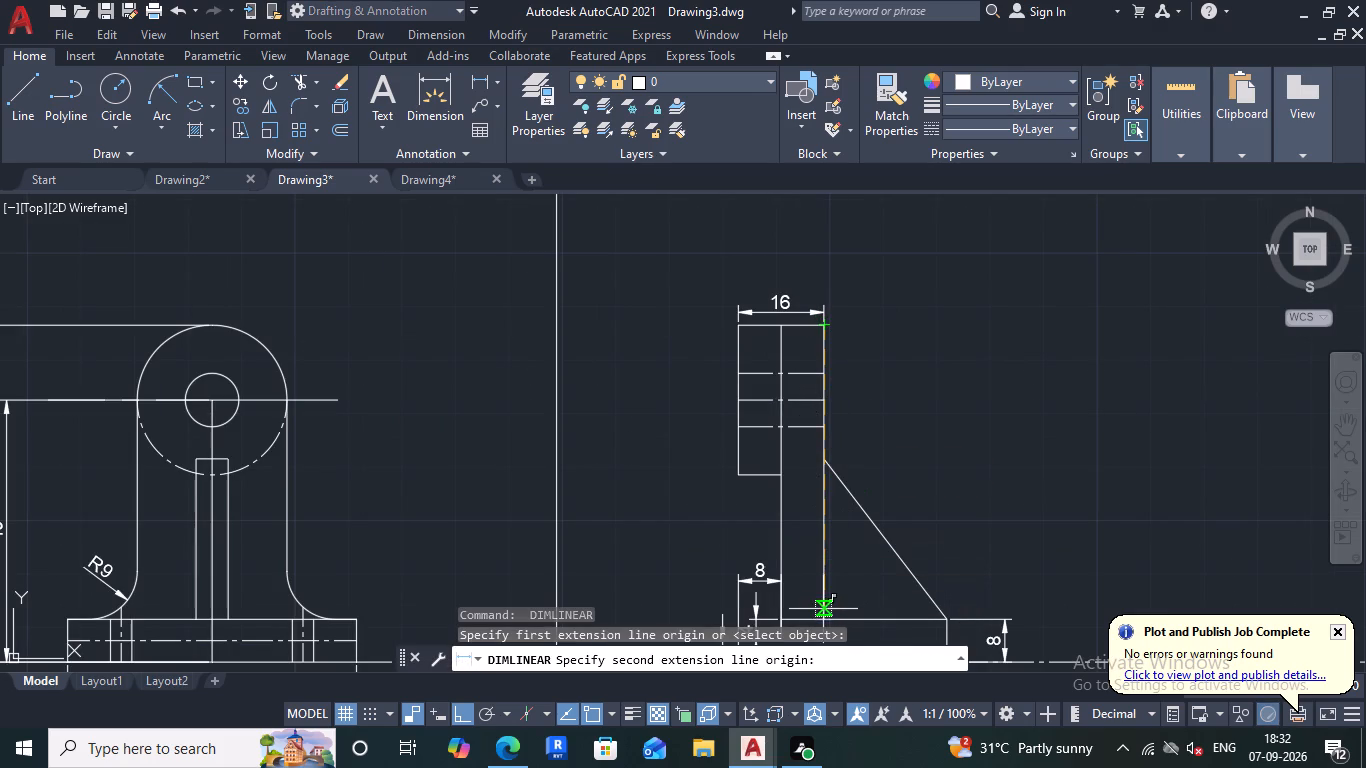
pyautogui.click(821, 617)
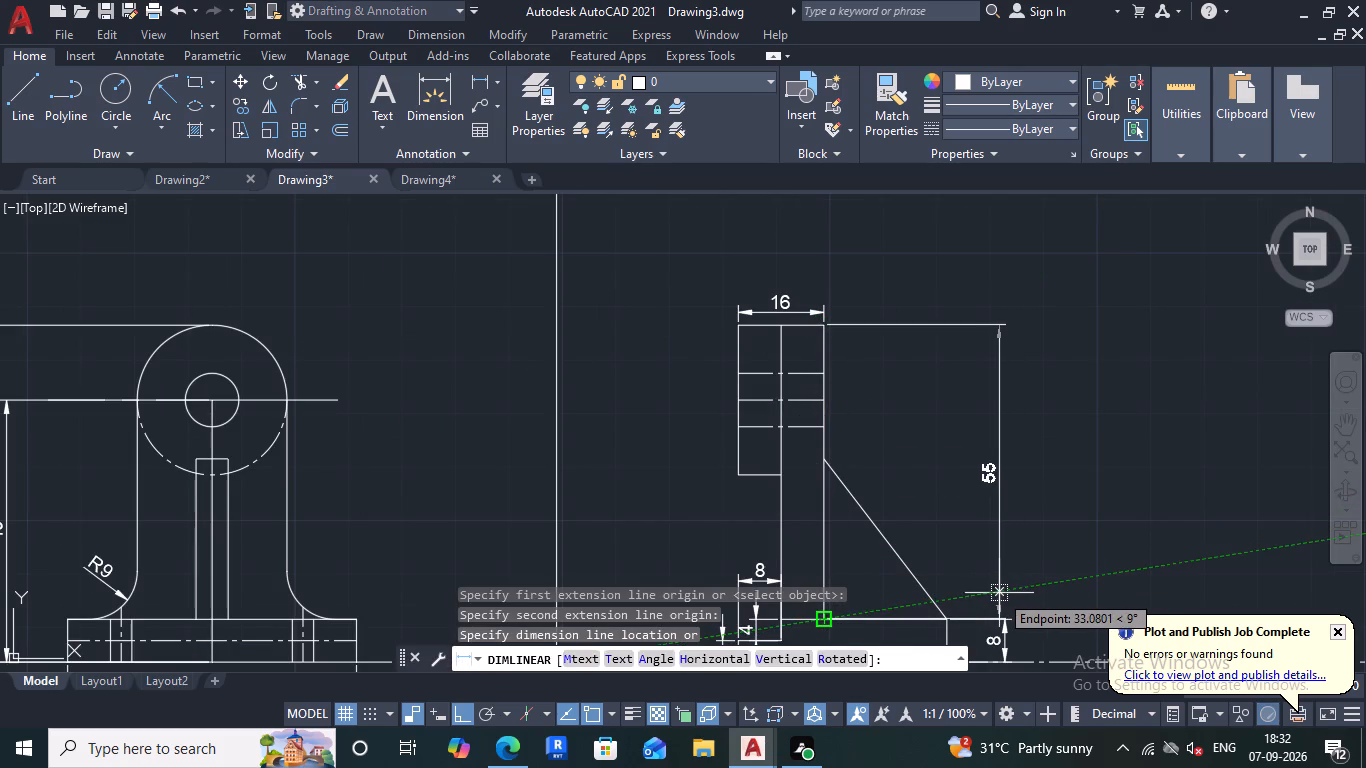
pyautogui.click(1005, 593)
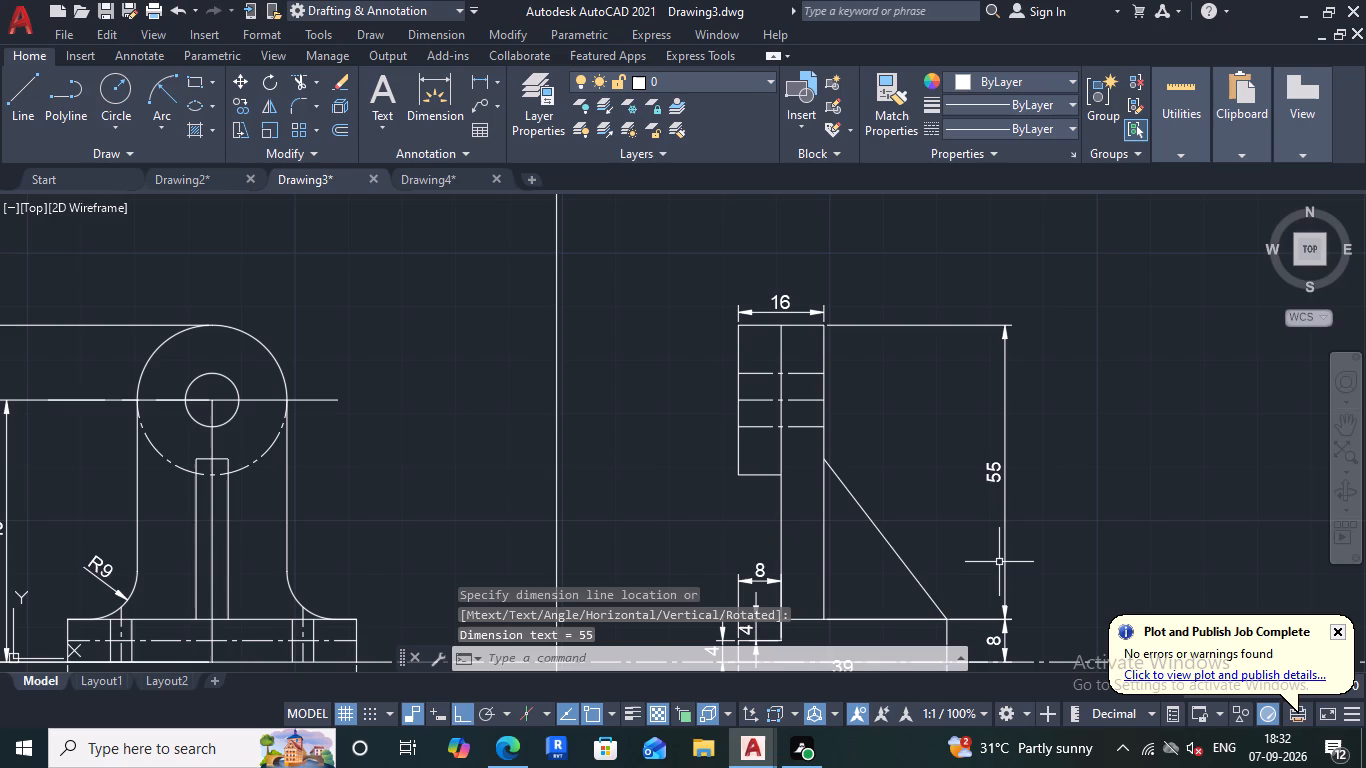
pyautogui.scroll(-4, 988, 550)
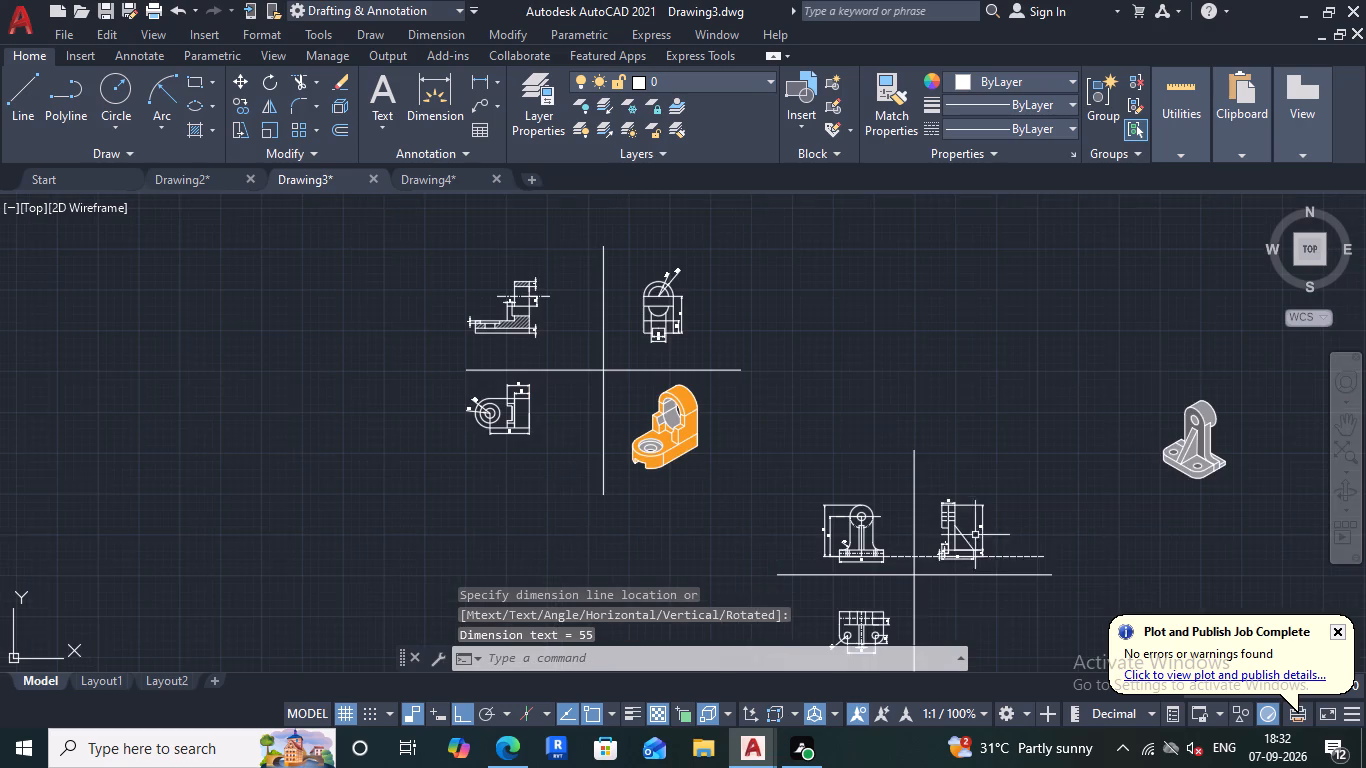
# Move the grey isometric bracket view into the empty lower-right quadrant of its dividing lines, below the side view, with Ortho off.
pyautogui.moveTo(981, 564); pyautogui.dragTo(913, 434, button='middle')
pyautogui.moveTo(1230, 447); pyautogui.dragTo(1192, 376)
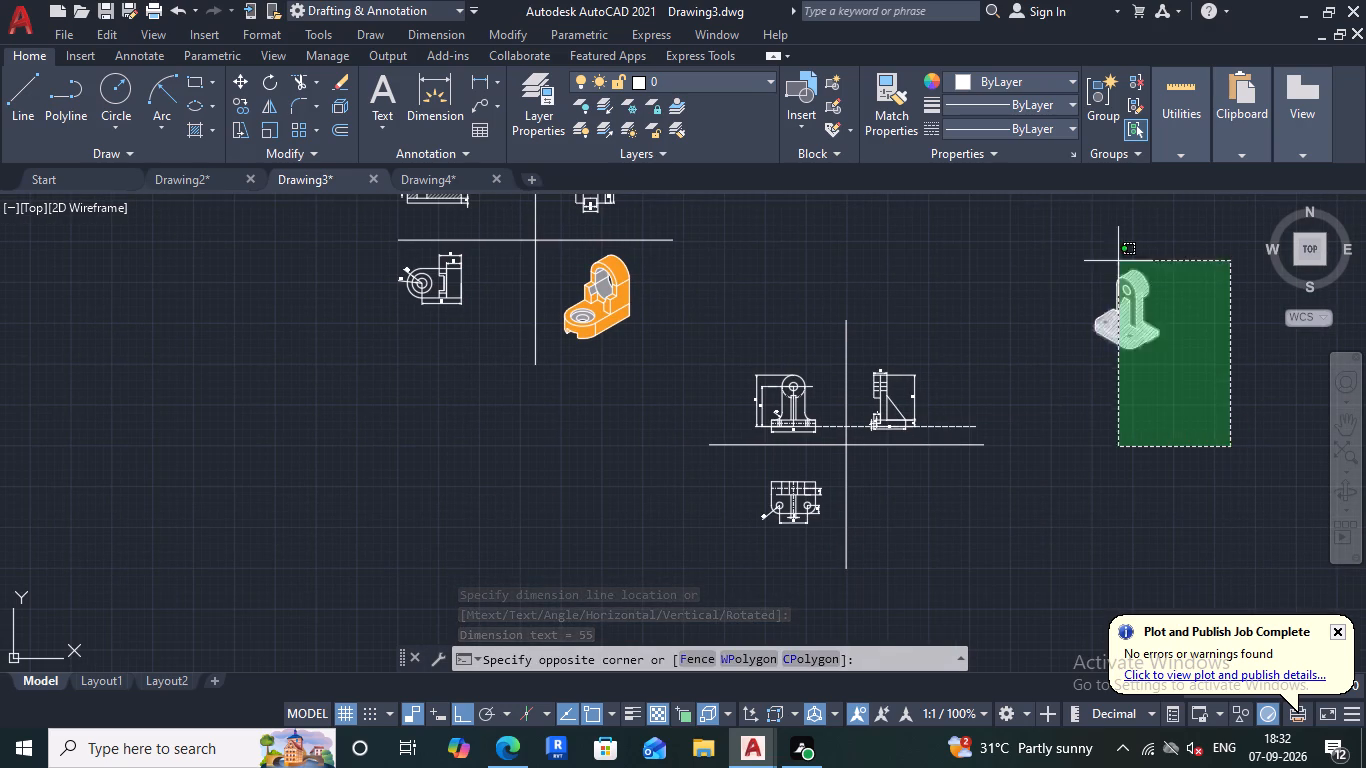
pyautogui.click(1050, 251)
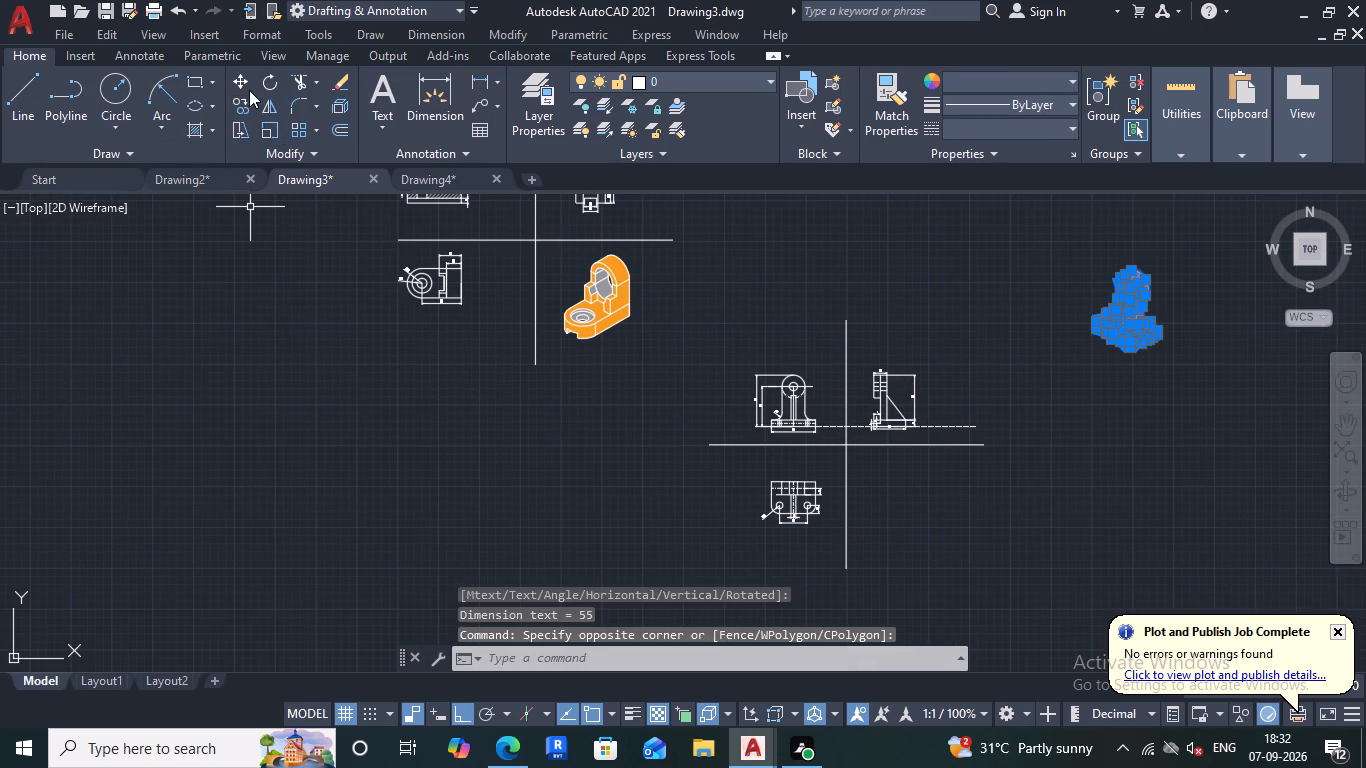
pyautogui.click(242, 87)
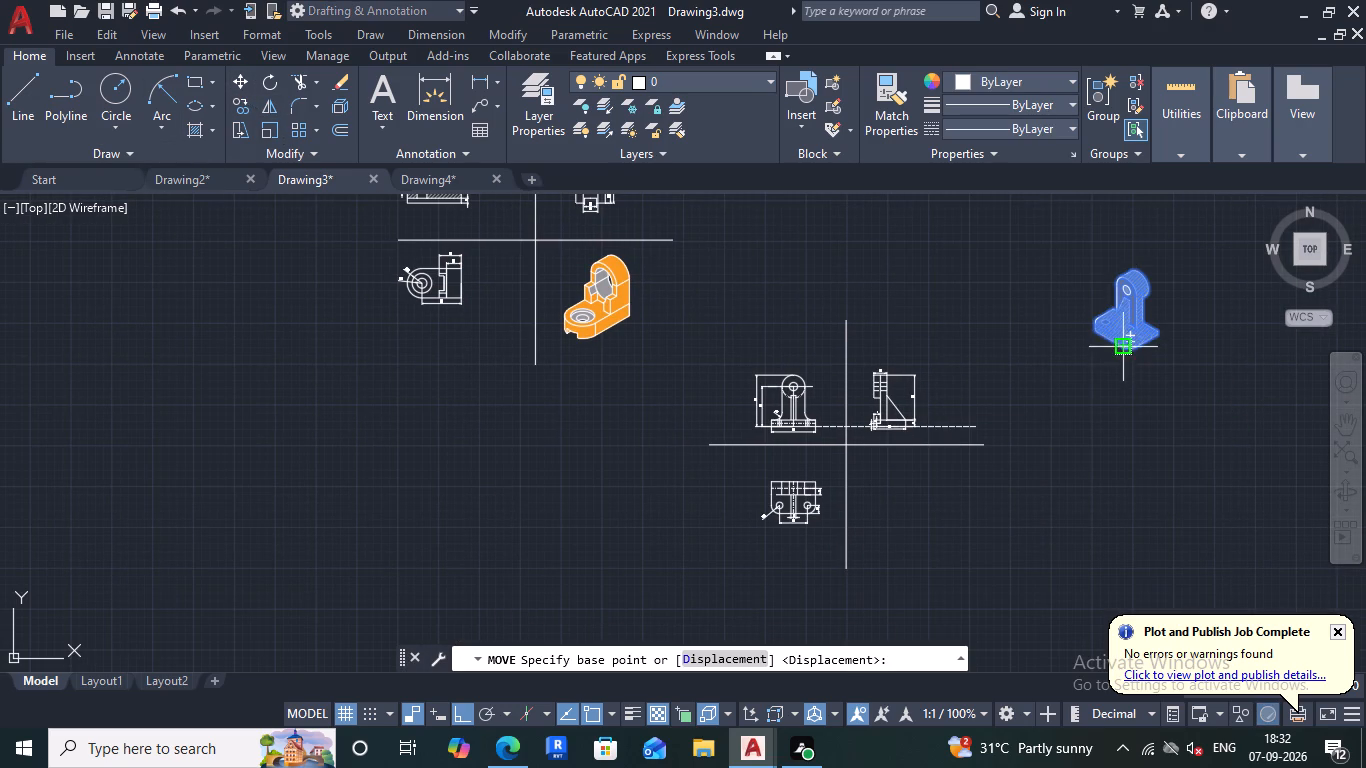
pyautogui.scroll(-1, 1122, 353)
pyautogui.scroll(3, 1126, 351)
pyautogui.click(1115, 342)
pyautogui.scroll(-4, 975, 536)
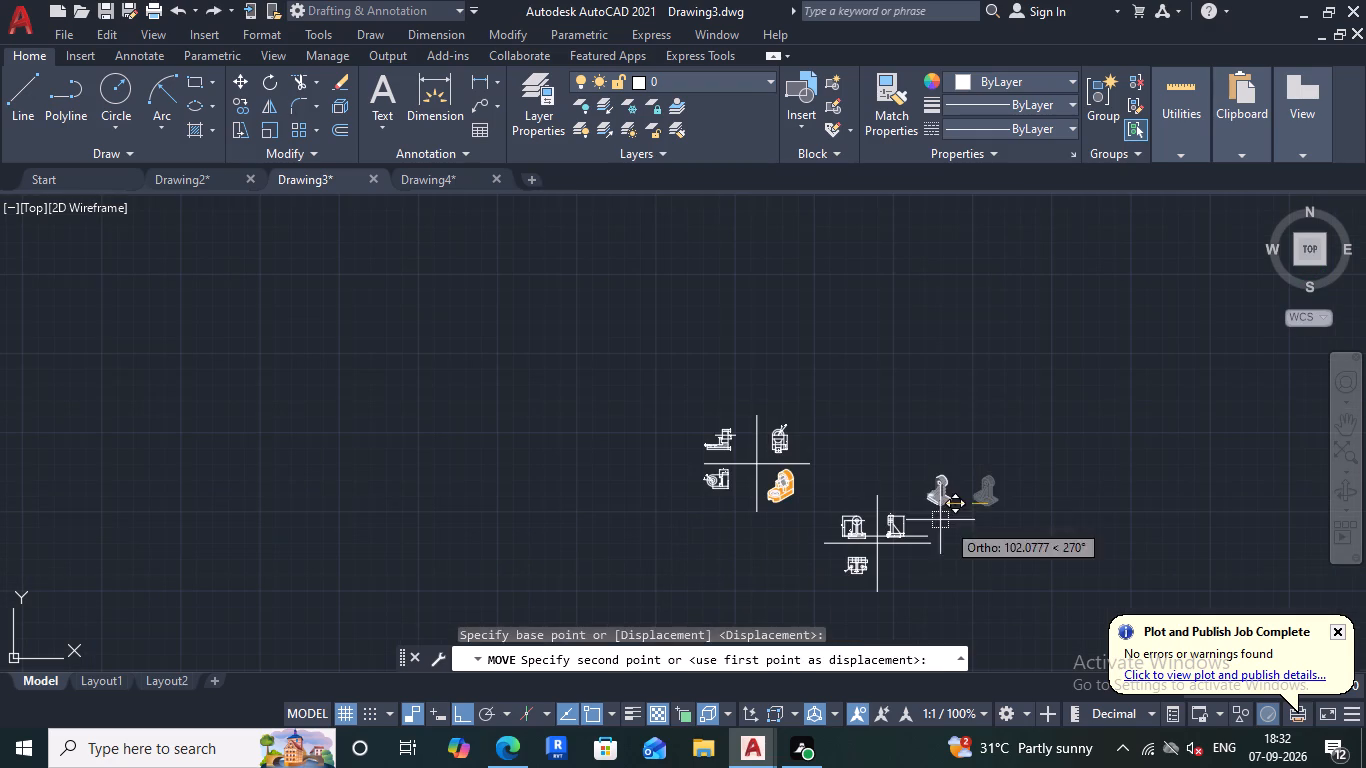
pyautogui.press('F8')
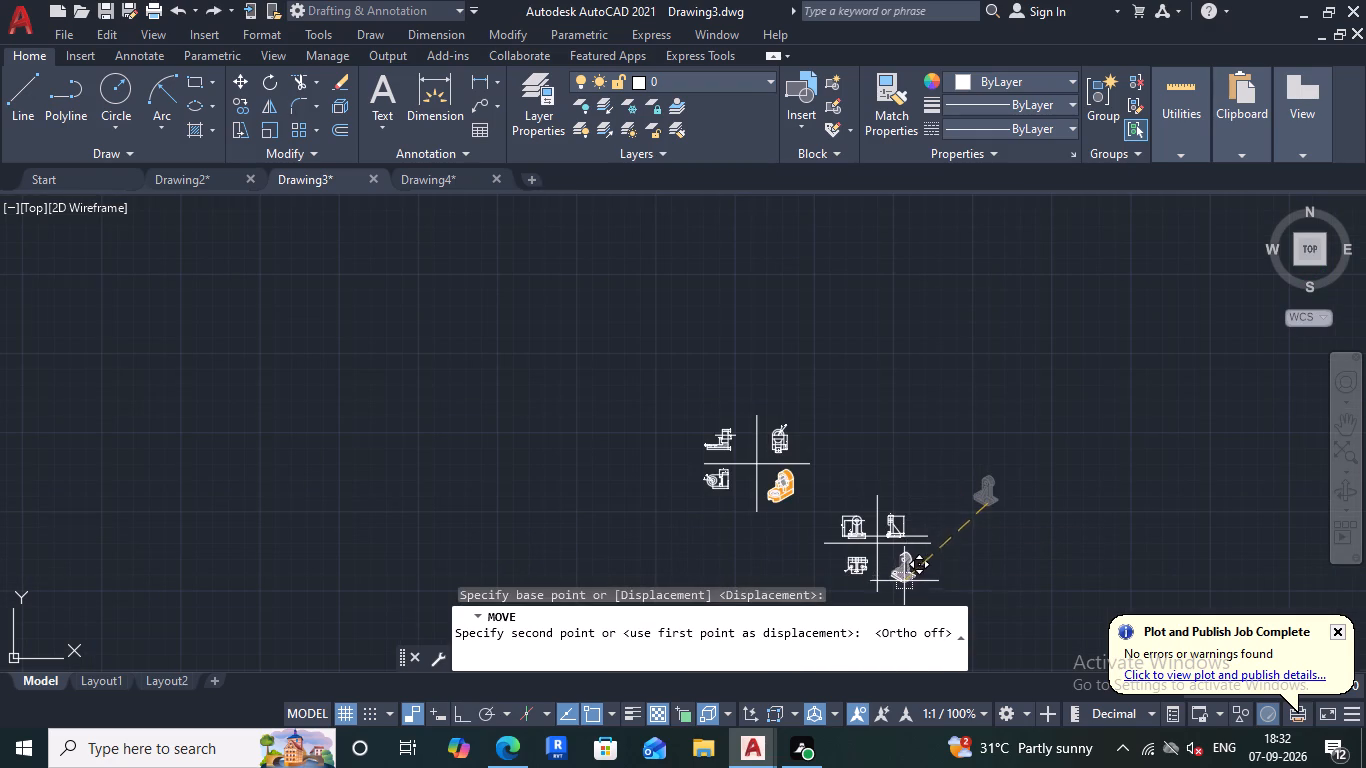
pyautogui.scroll(2, 901, 588)
pyautogui.click(892, 564)
# Erase the long dash-dot construction line running along the base of the bracket's front and side views.
pyautogui.scroll(2, 943, 468)
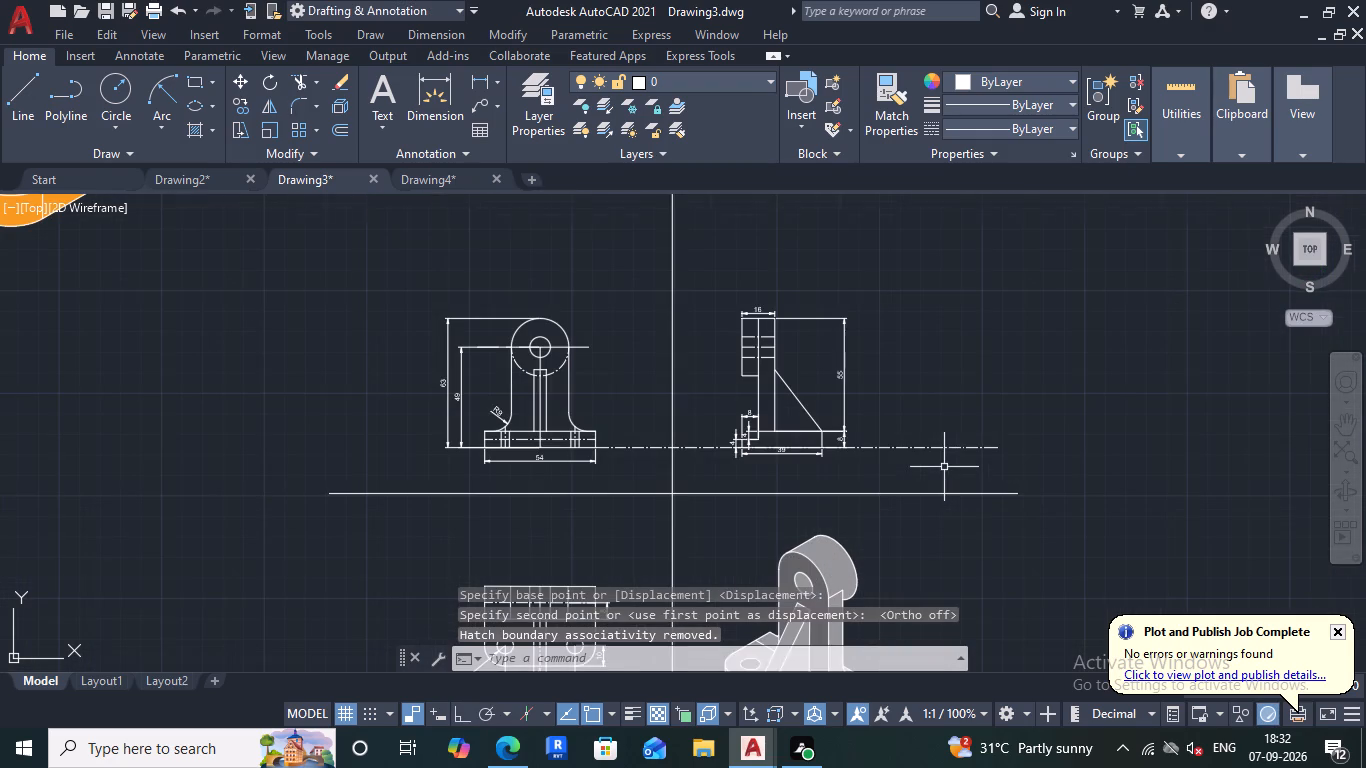
pyautogui.moveTo(948, 467); pyautogui.dragTo(948, 457)
pyautogui.click(930, 427)
pyautogui.press('Delete')
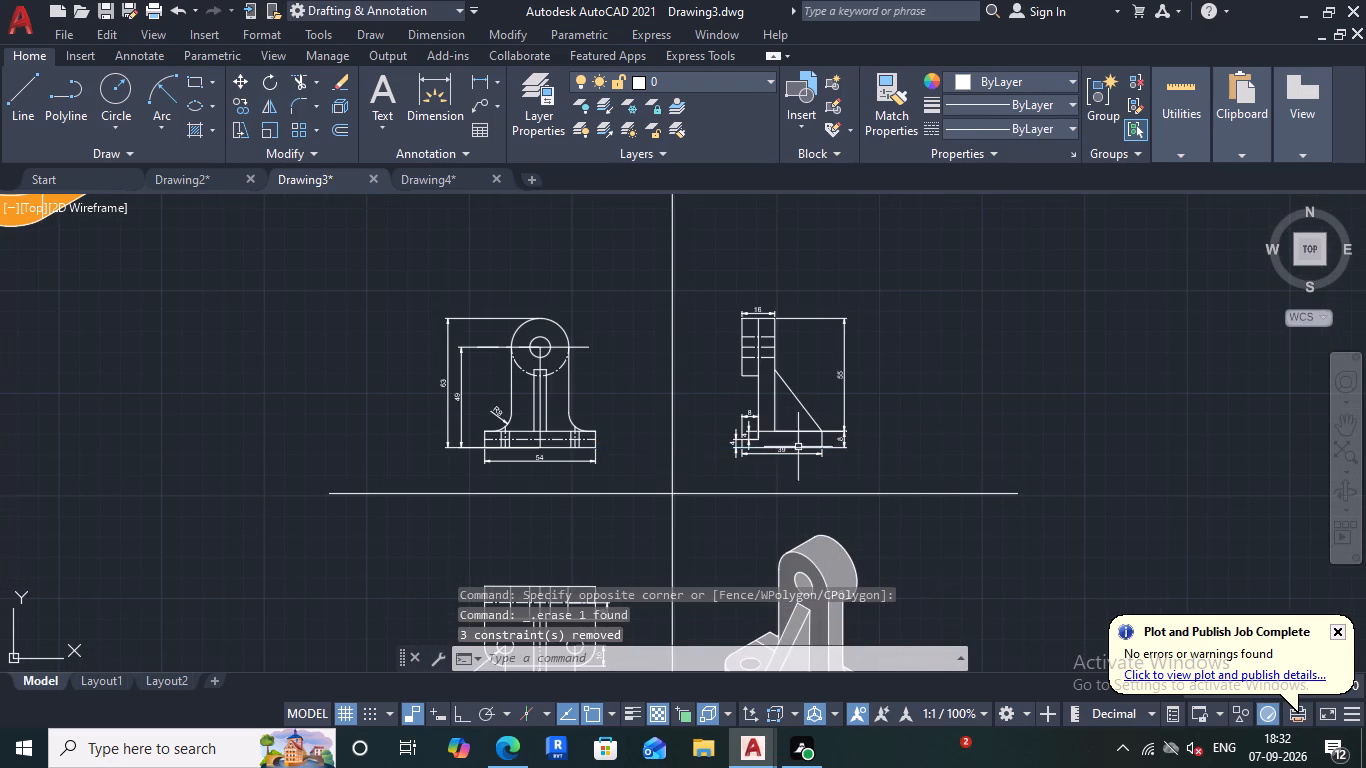
# Move the complete bracket view set, including its dividing lines, to the right of the orange part's view set, roughly level with it.
pyautogui.scroll(3, 739, 431)
pyautogui.scroll(-2, 854, 366)
pyautogui.scroll(-2, 777, 433)
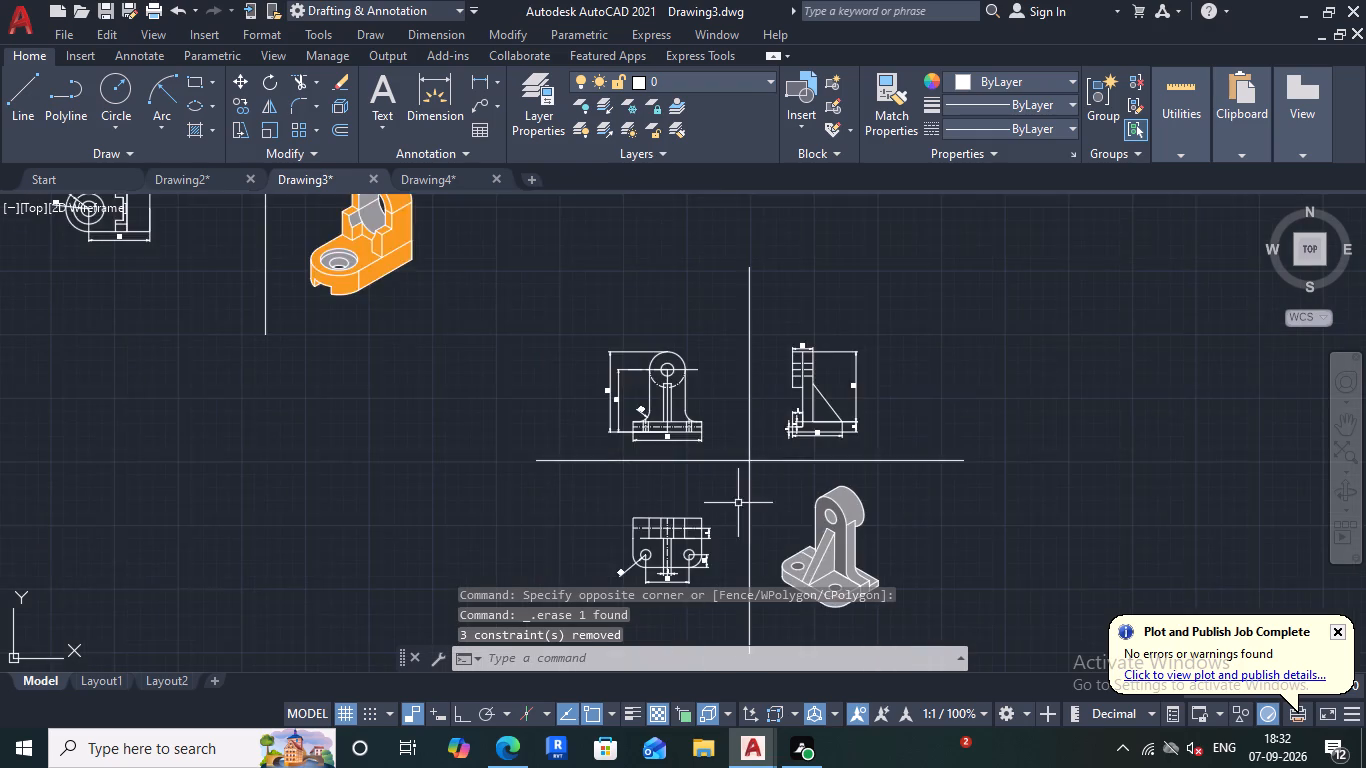
pyautogui.scroll(1, 738, 504)
pyautogui.scroll(-4, 744, 488)
pyautogui.scroll(2, 796, 545)
pyautogui.scroll(-2, 823, 513)
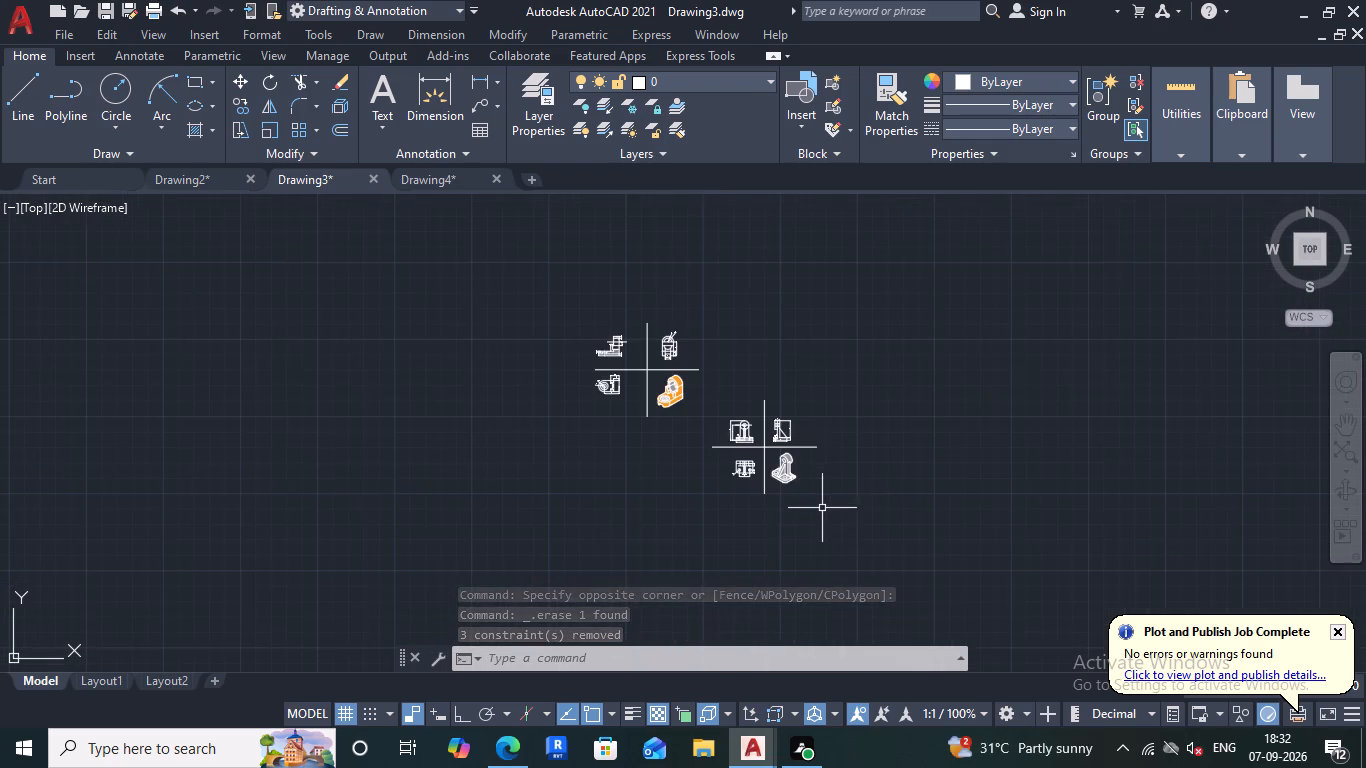
pyautogui.click(856, 514)
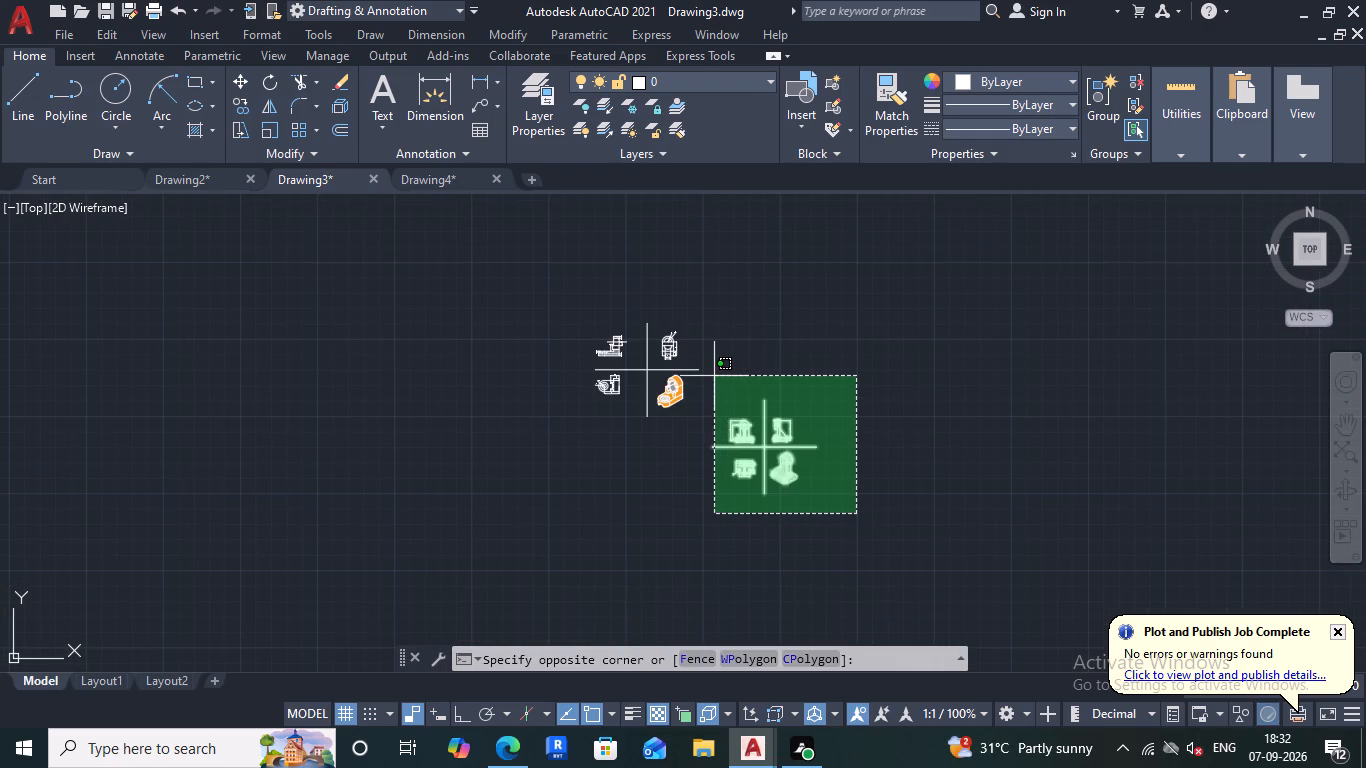
pyautogui.click(709, 380)
pyautogui.click(249, 81)
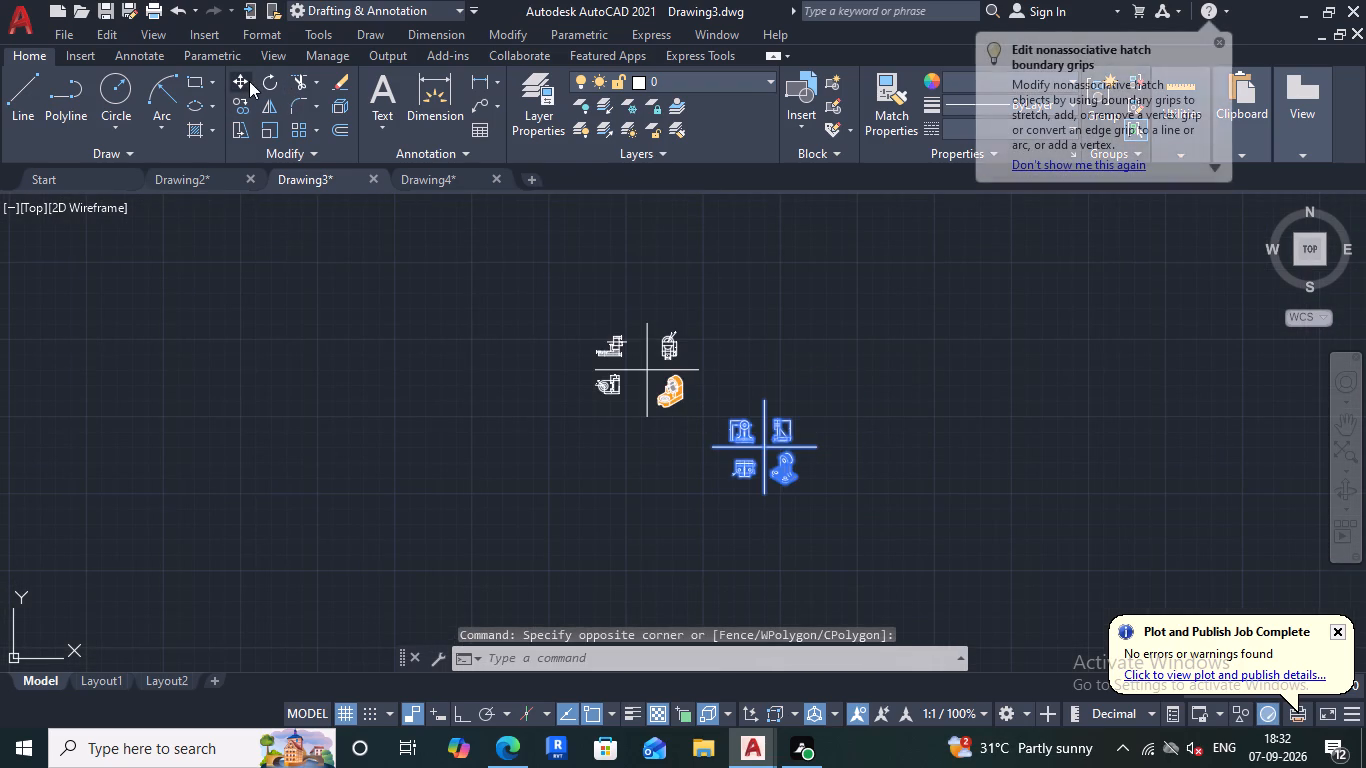
pyautogui.scroll(2, 741, 459)
pyautogui.click(800, 434)
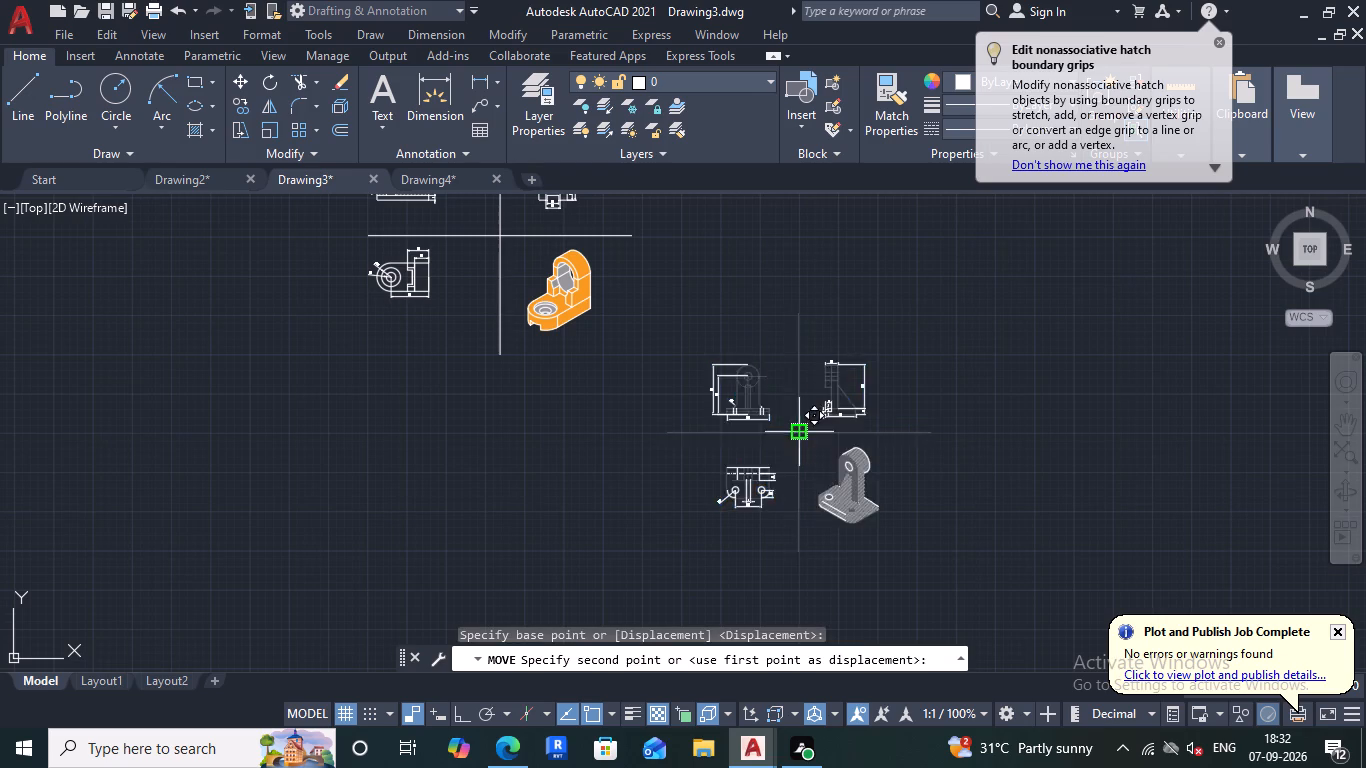
pyautogui.scroll(-3, 799, 355)
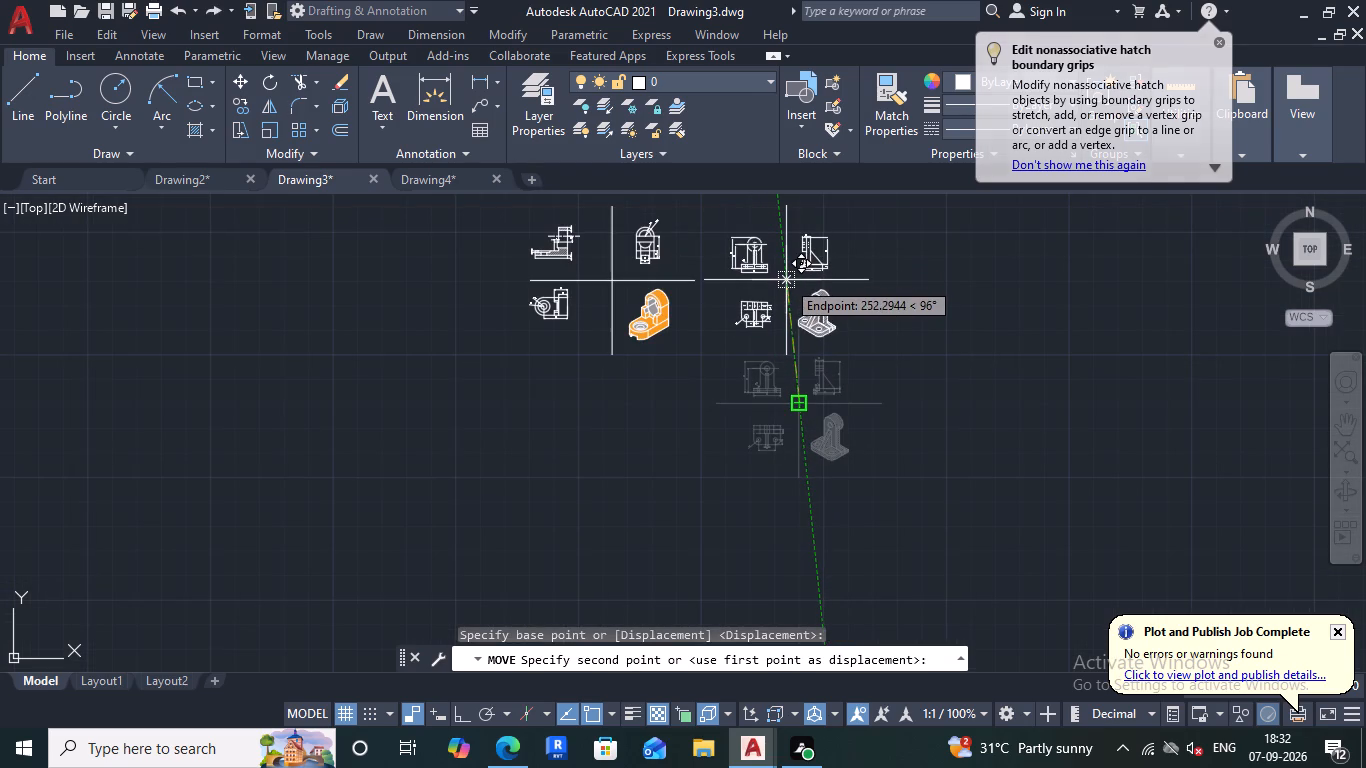
pyautogui.click(787, 282)
# Save the drawing in Documents as 7sep2026.2.
pyautogui.scroll(-2, 876, 301)
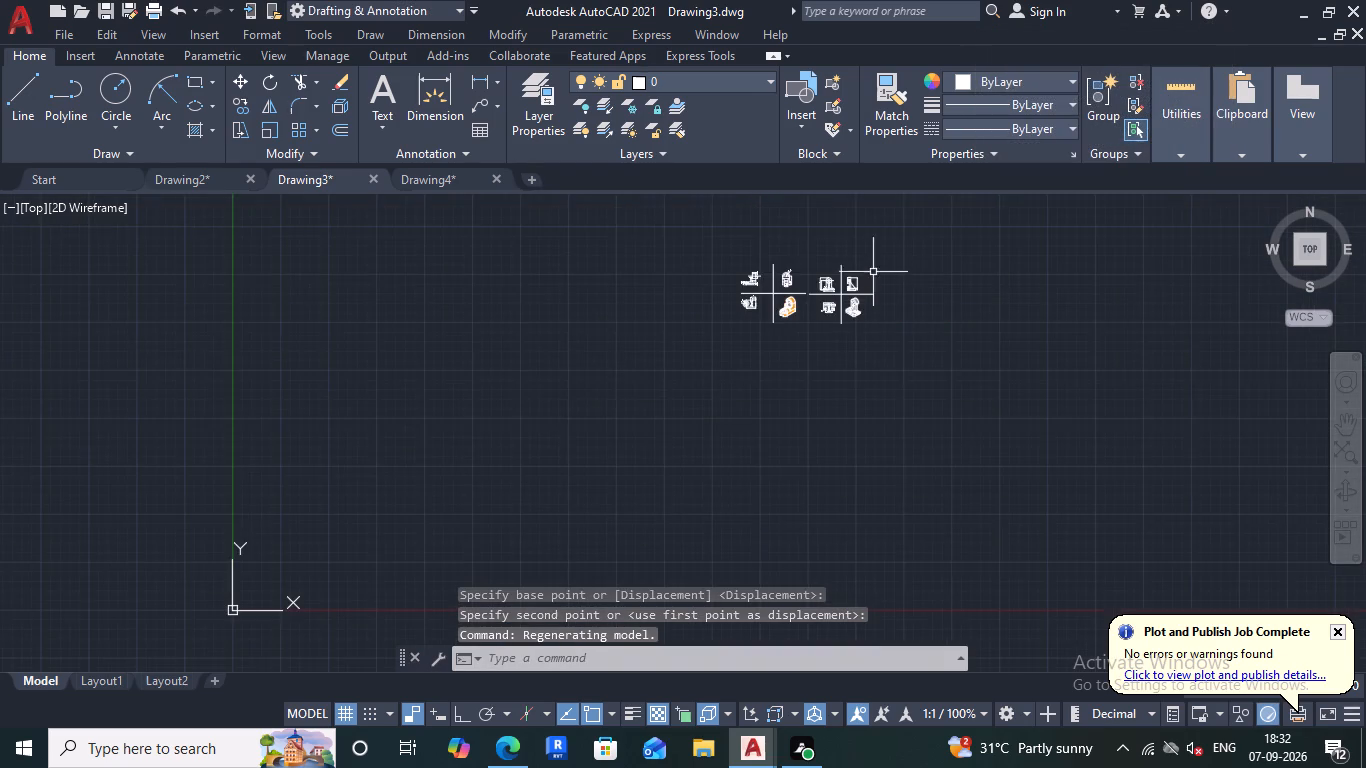
pyautogui.middleClick(873, 272)
pyautogui.scroll(1, 874, 269)
pyautogui.scroll(-1, 876, 266)
pyautogui.scroll(1, 876, 266)
pyautogui.moveTo(876, 264); pyautogui.dragTo(877, 394, button='middle')
pyautogui.scroll(1, 875, 389)
pyautogui.scroll(-1, 871, 344)
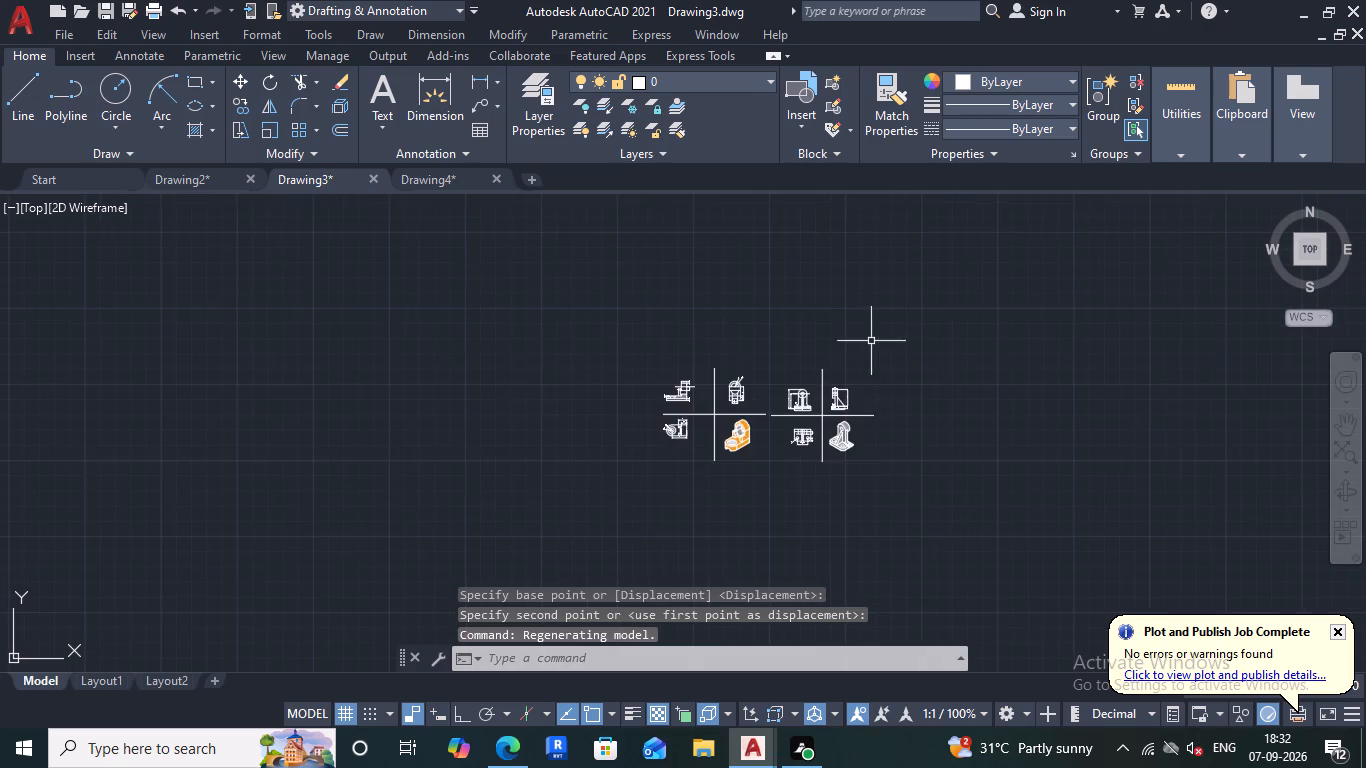
pyautogui.scroll(1, 887, 395)
pyautogui.press('s')
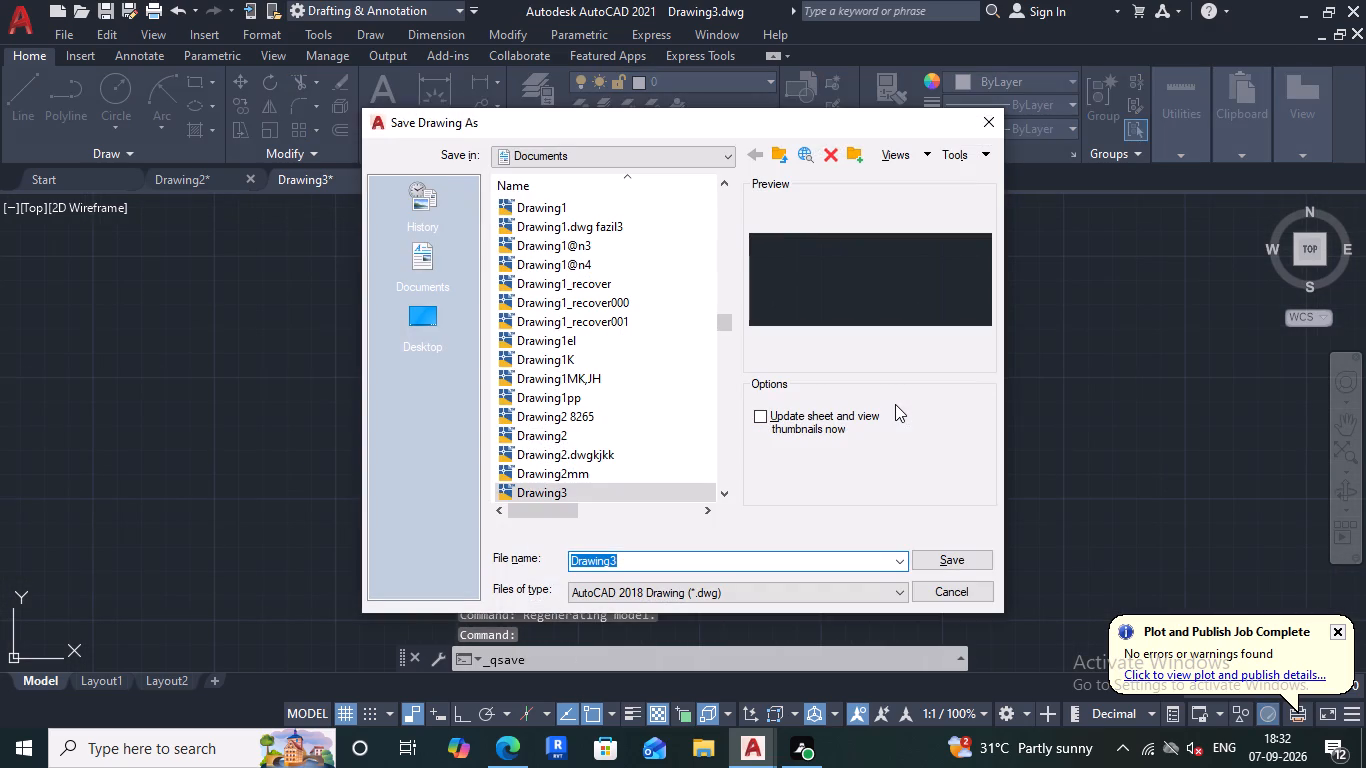
pyautogui.press('BackSpace')
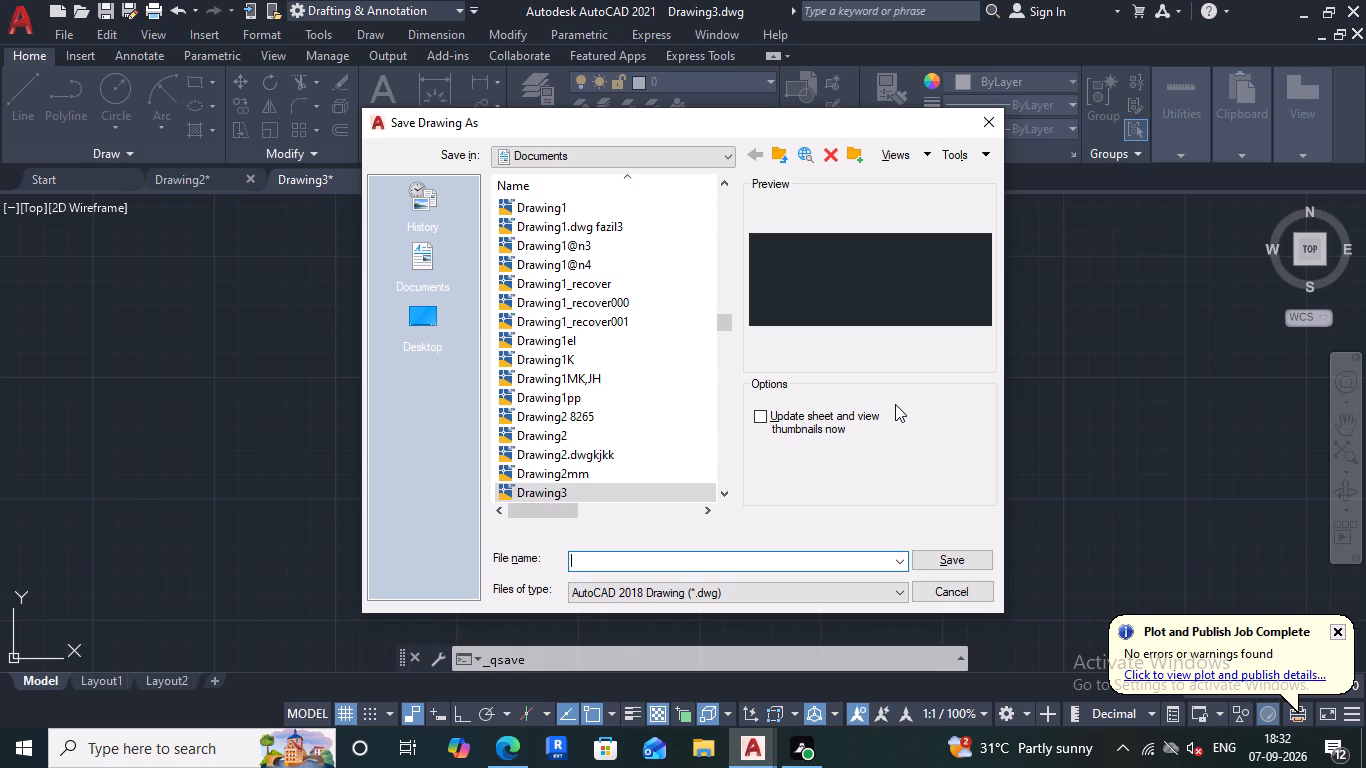
pyautogui.press('7')
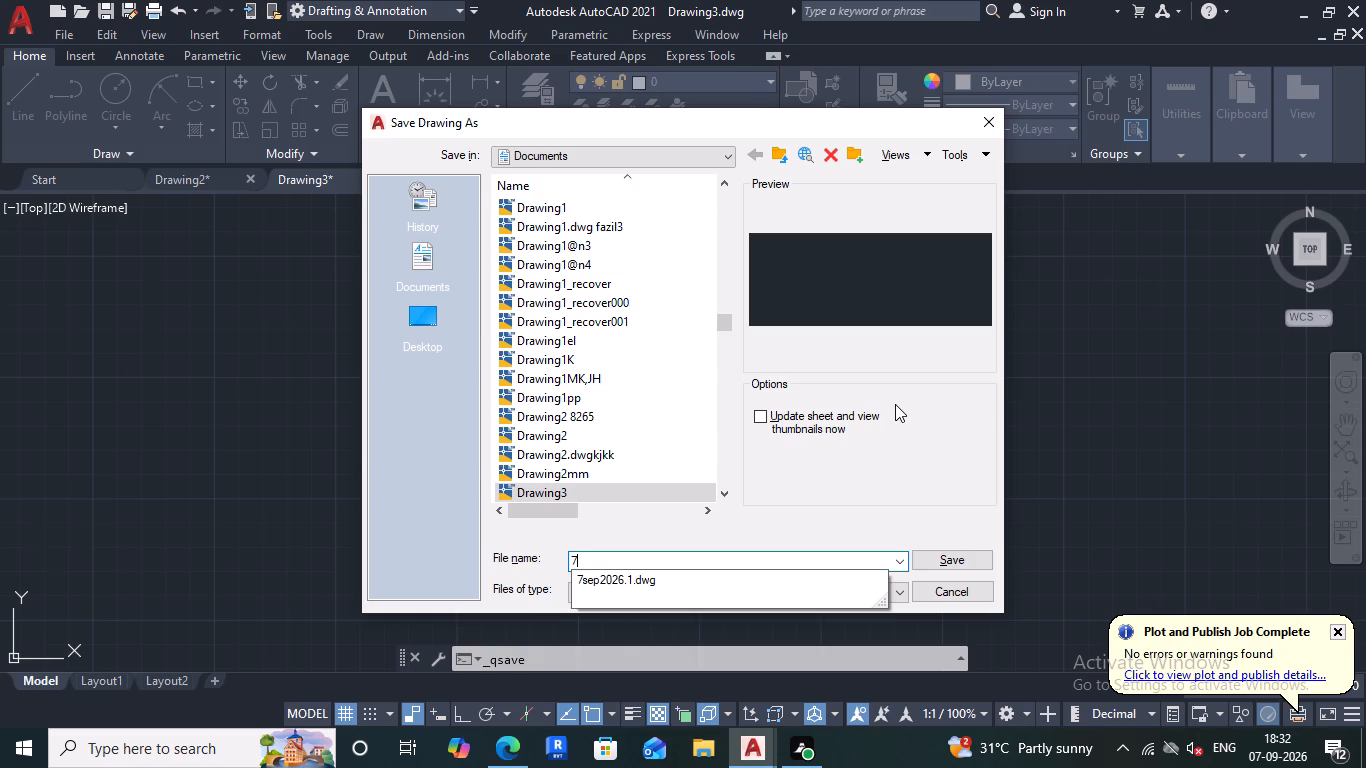
pyautogui.write('sep')
pyautogui.write('2026')
pyautogui.write('.2')
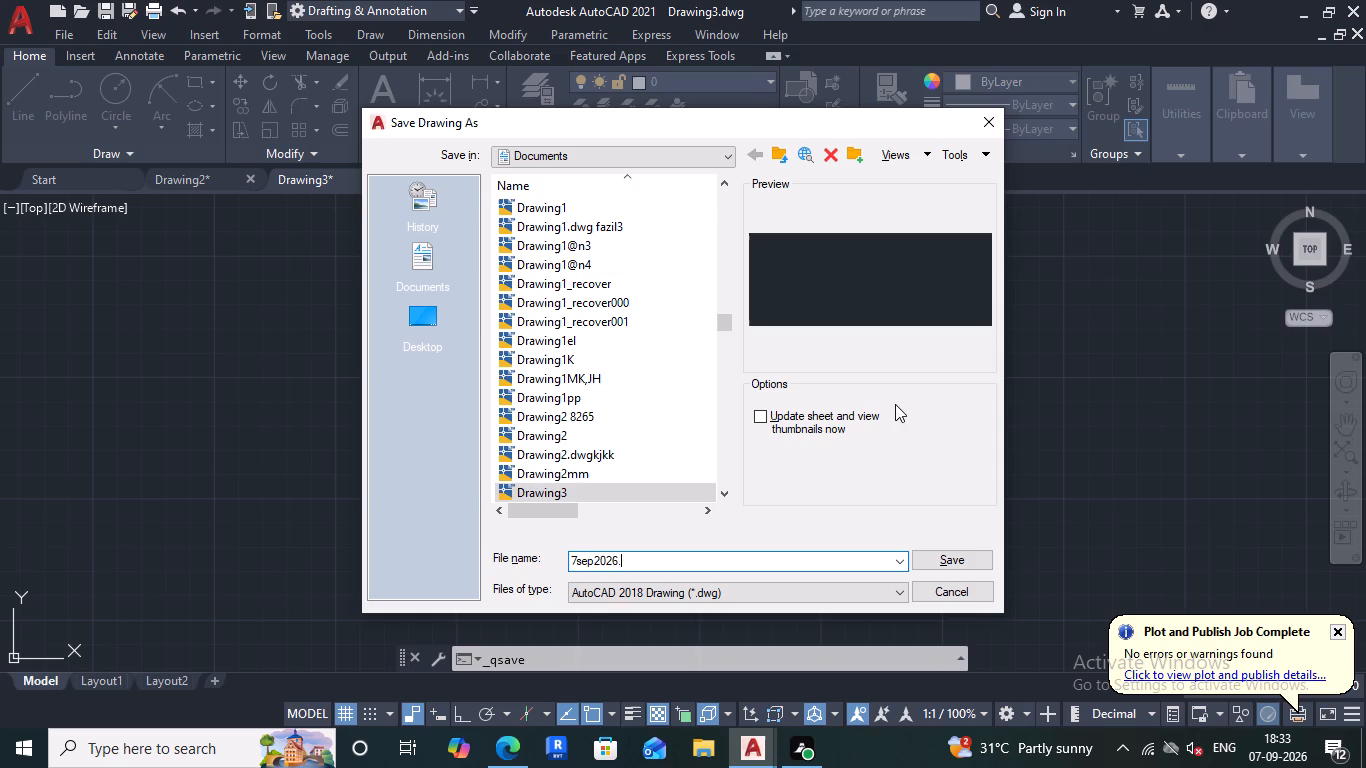
pyautogui.click(964, 566)
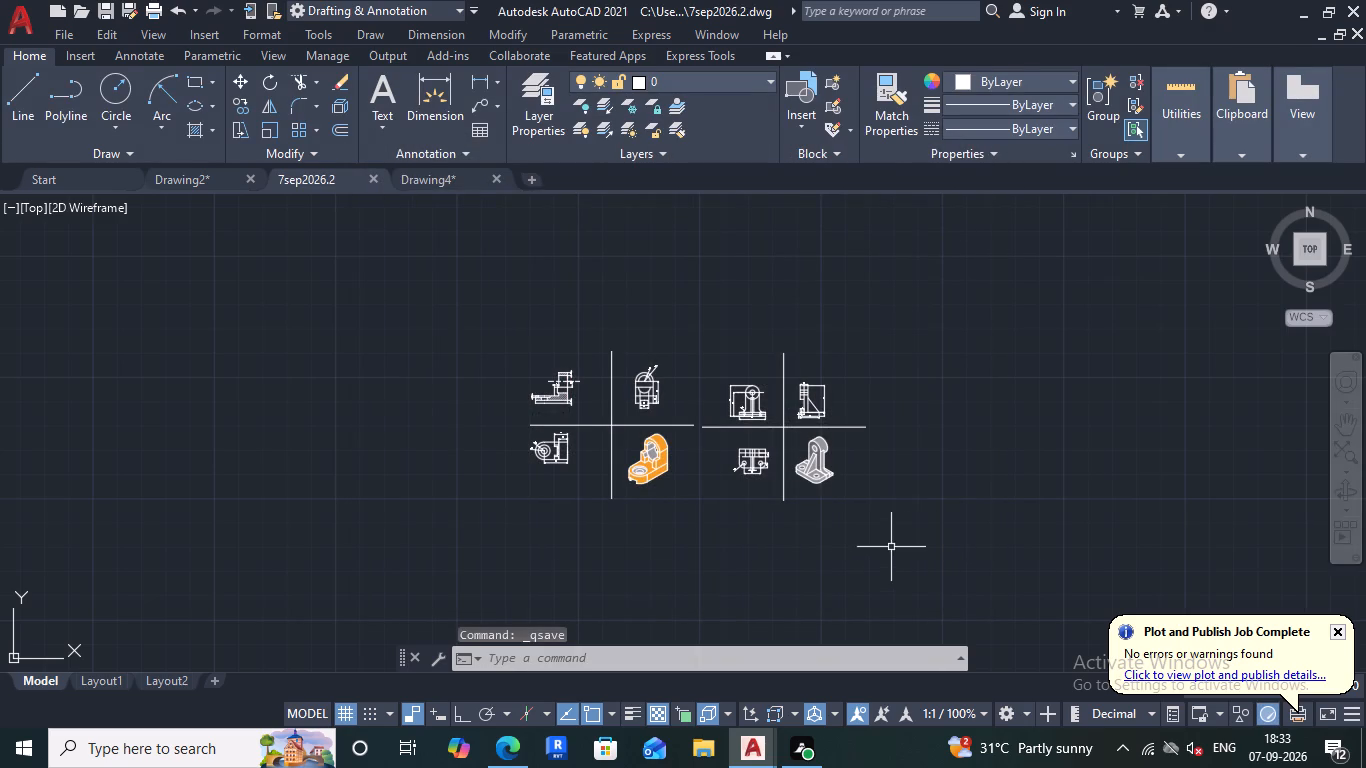
# Set up a single-sheet plot to AutoCAD PDF (High Quality Print).pc3, centred on the ISO A4 paper.
pyautogui.hotkey('ctrl', 'p')
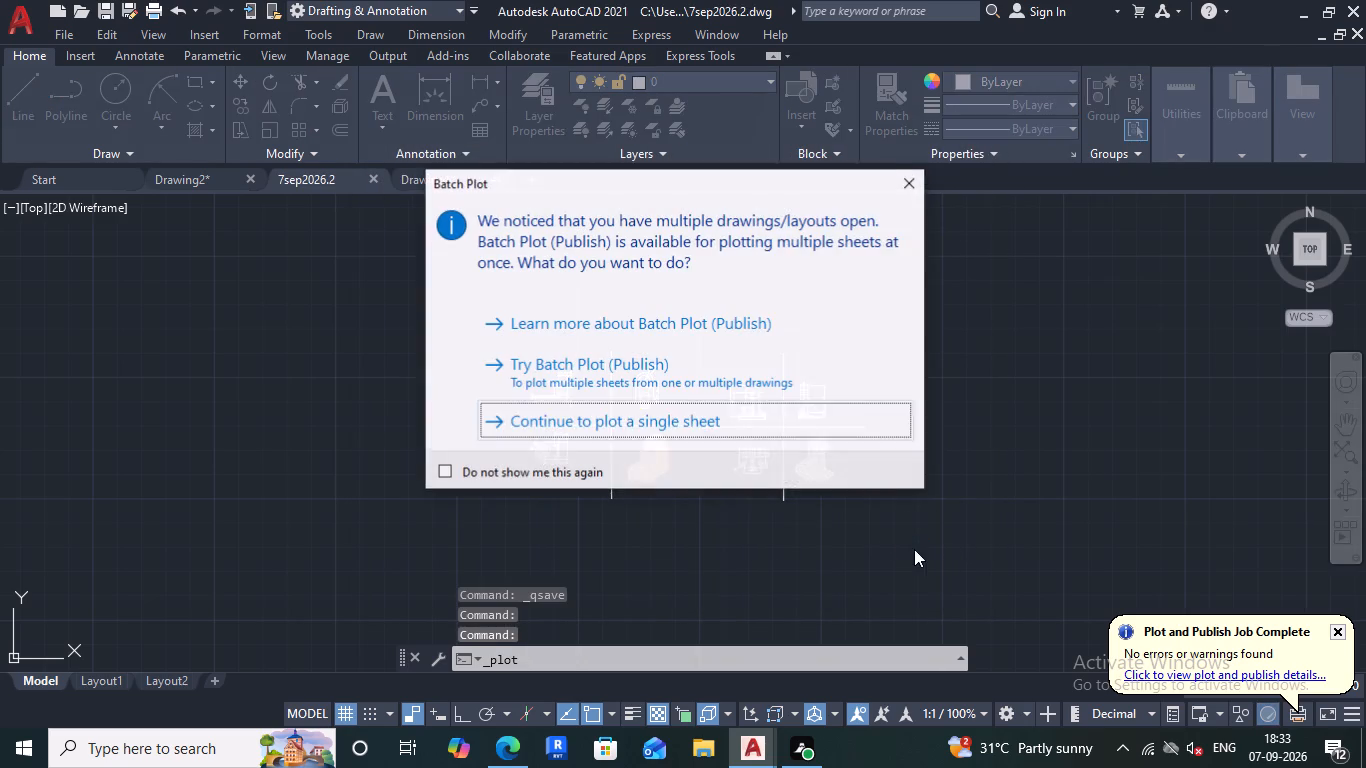
pyautogui.click(907, 188)
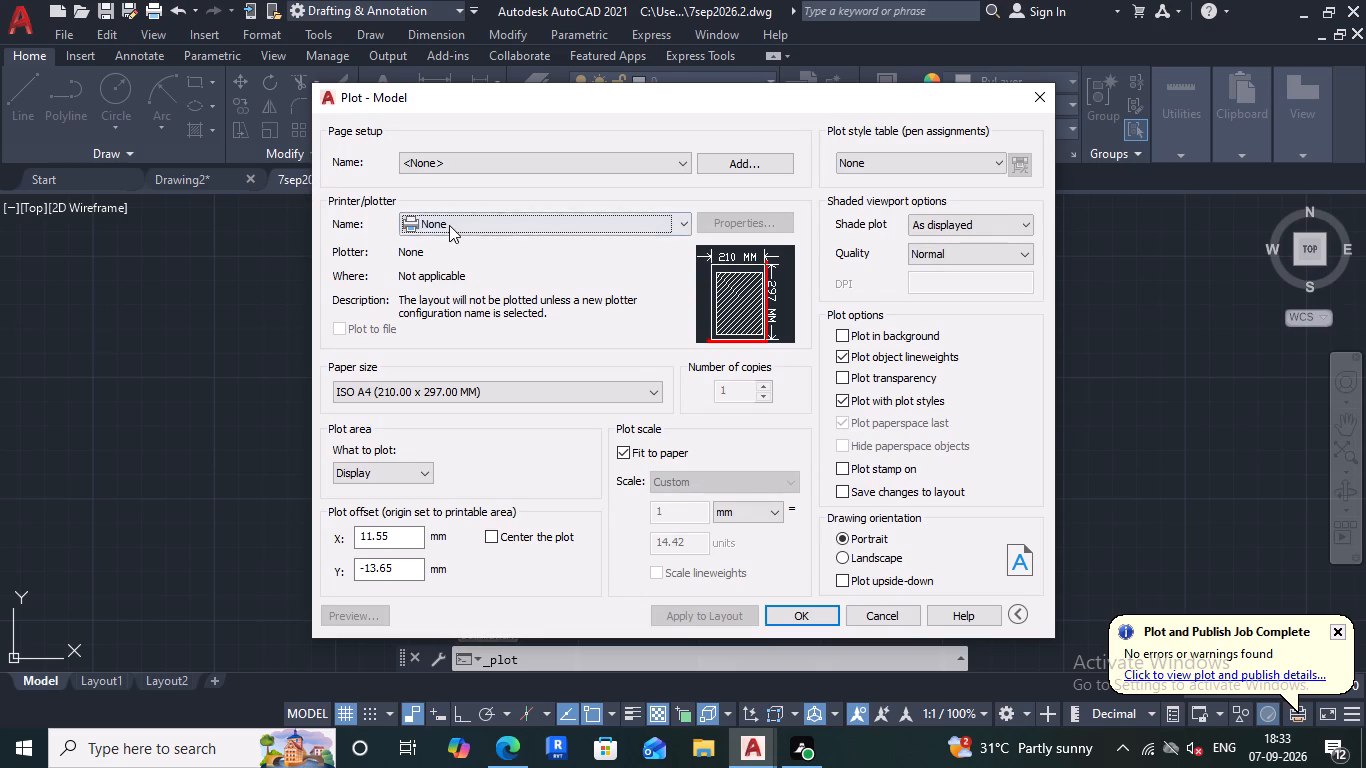
pyautogui.click(449, 225)
pyautogui.click(523, 361)
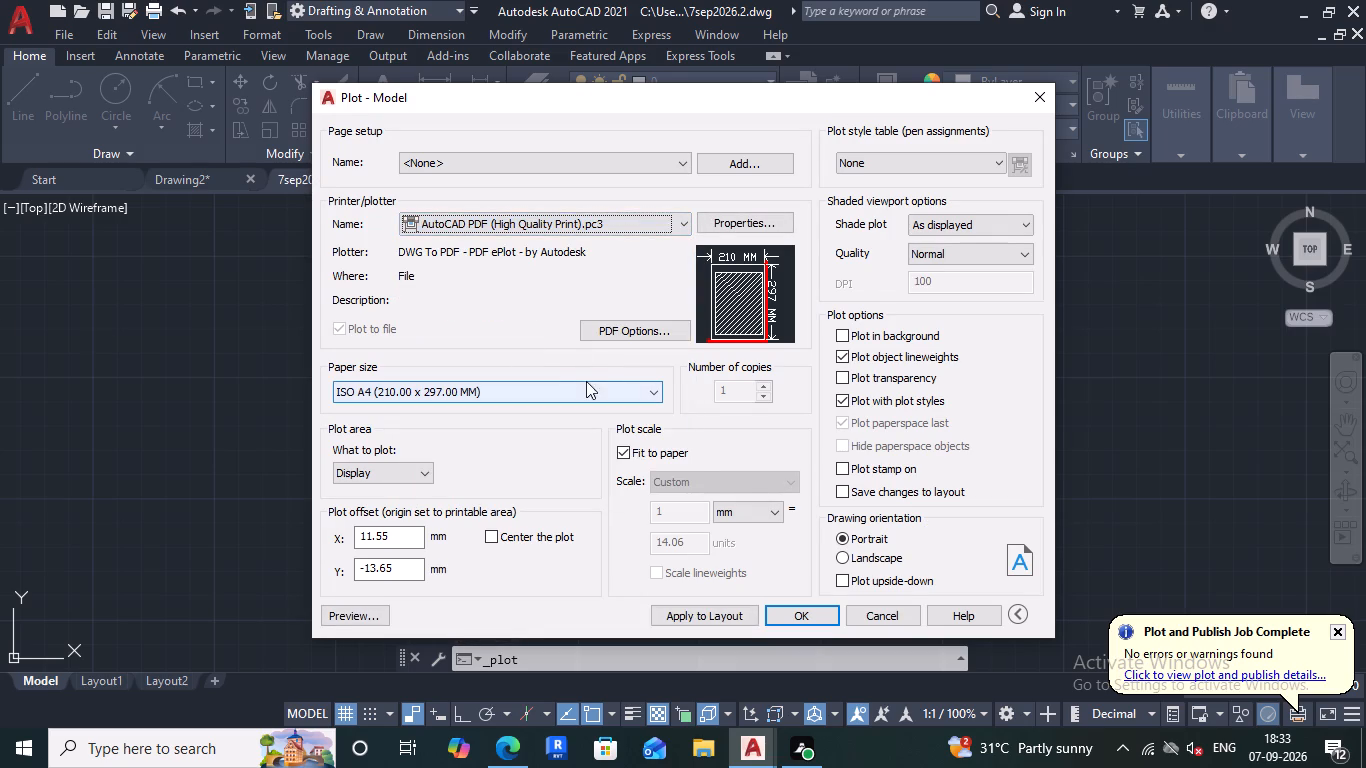
pyautogui.click(523, 380)
pyautogui.click(399, 466)
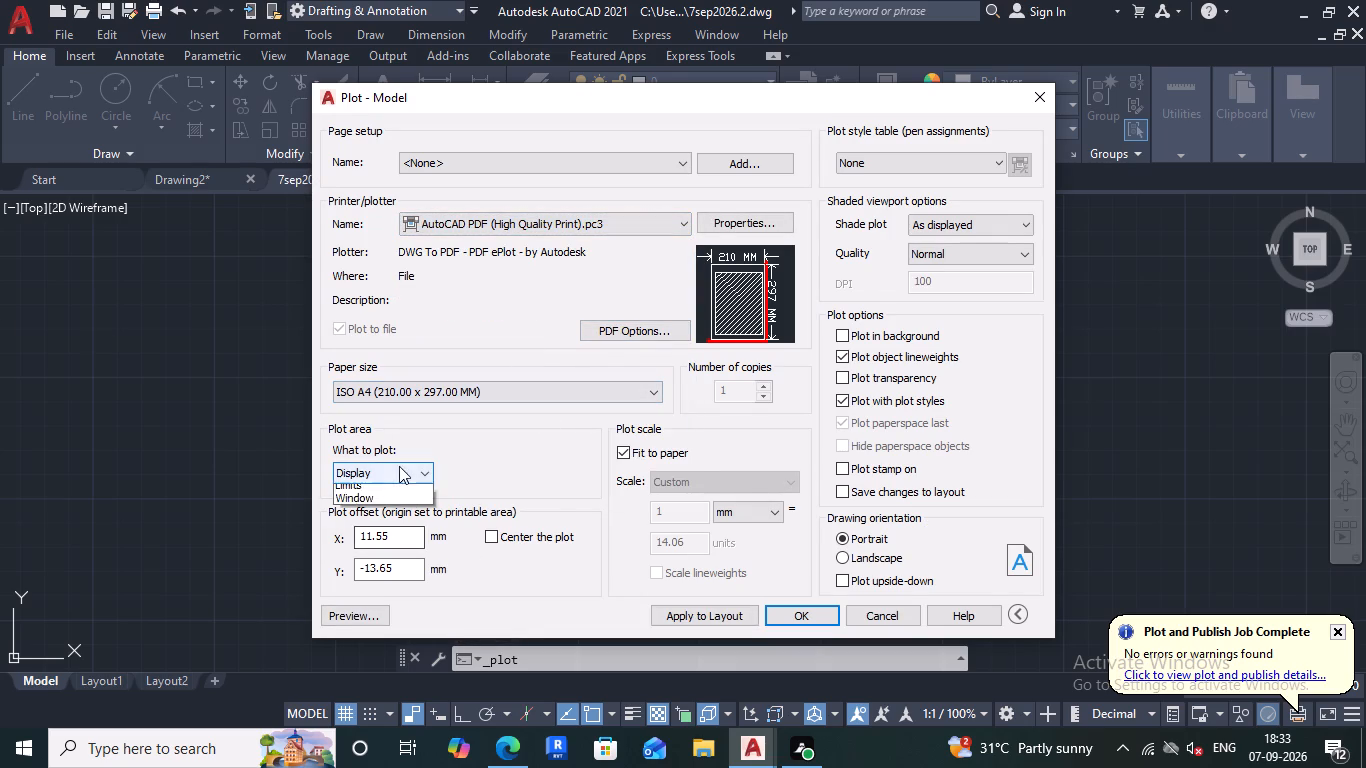
pyautogui.click(499, 533)
pyautogui.click(489, 537)
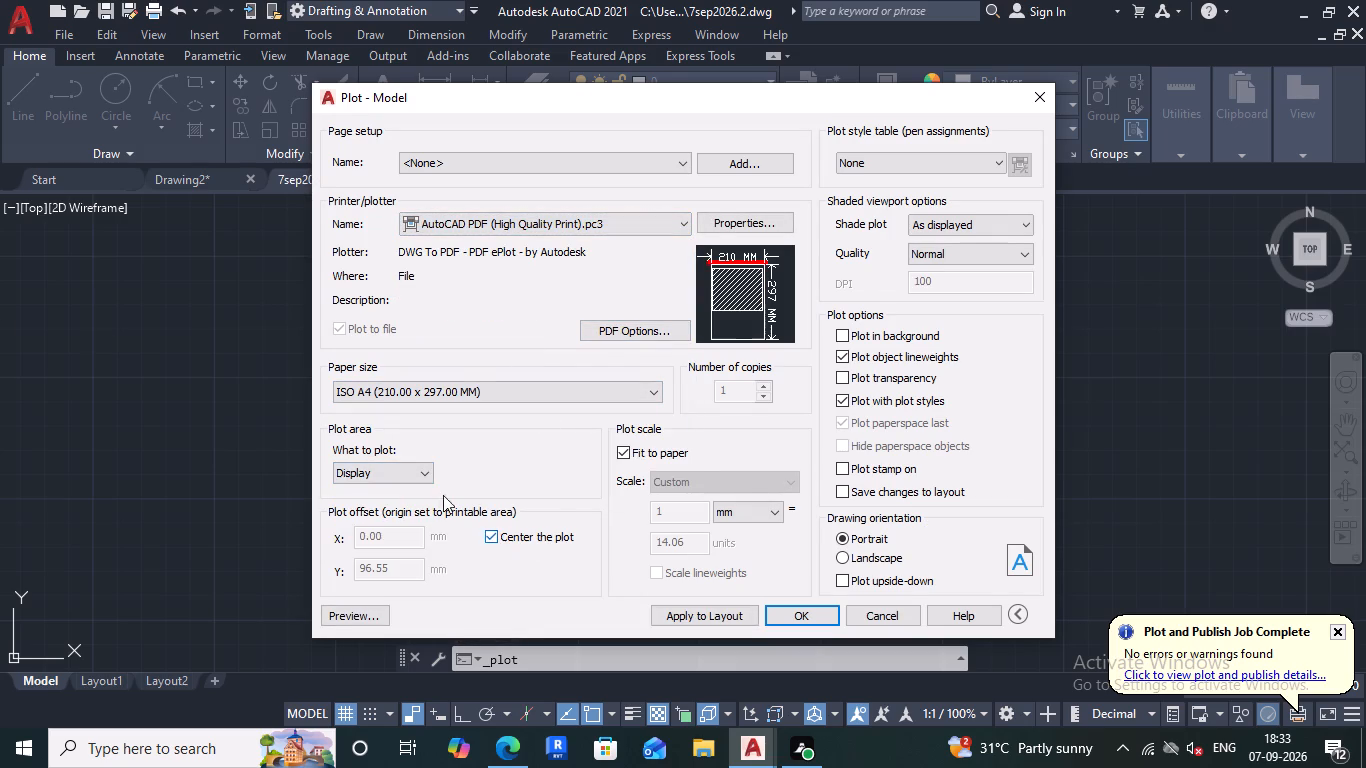
# Set the plot area to a window enclosing both parts' view sets.
pyautogui.click(420, 478)
pyautogui.click(398, 534)
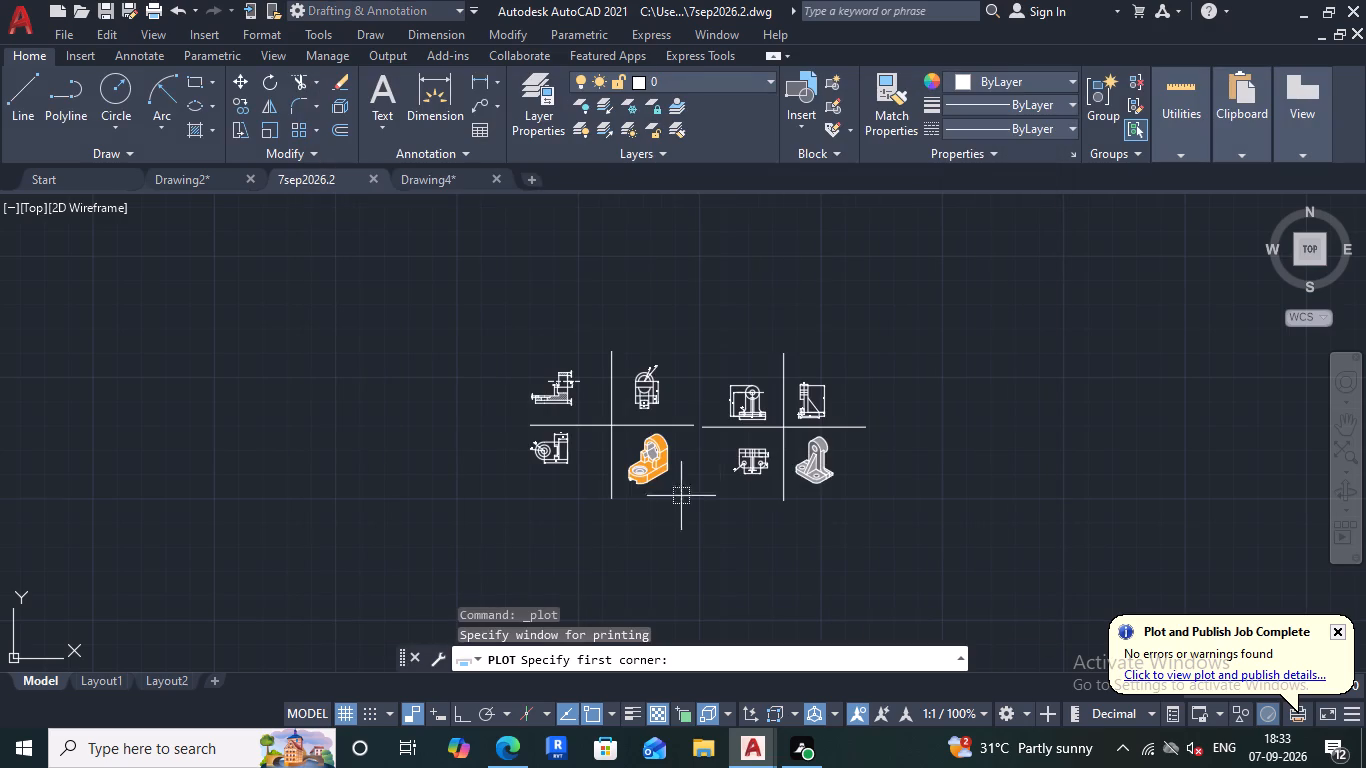
pyautogui.moveTo(879, 517); pyautogui.dragTo(873, 500)
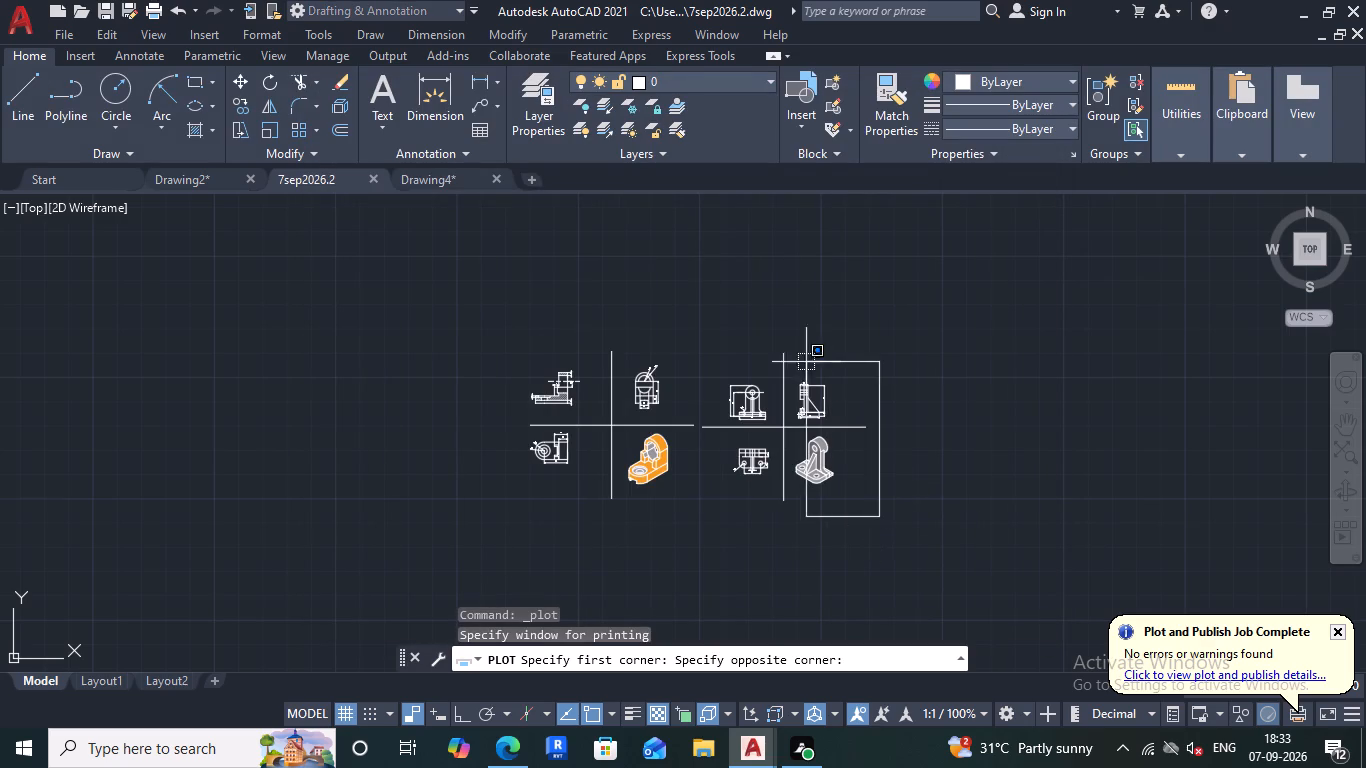
pyautogui.click(511, 338)
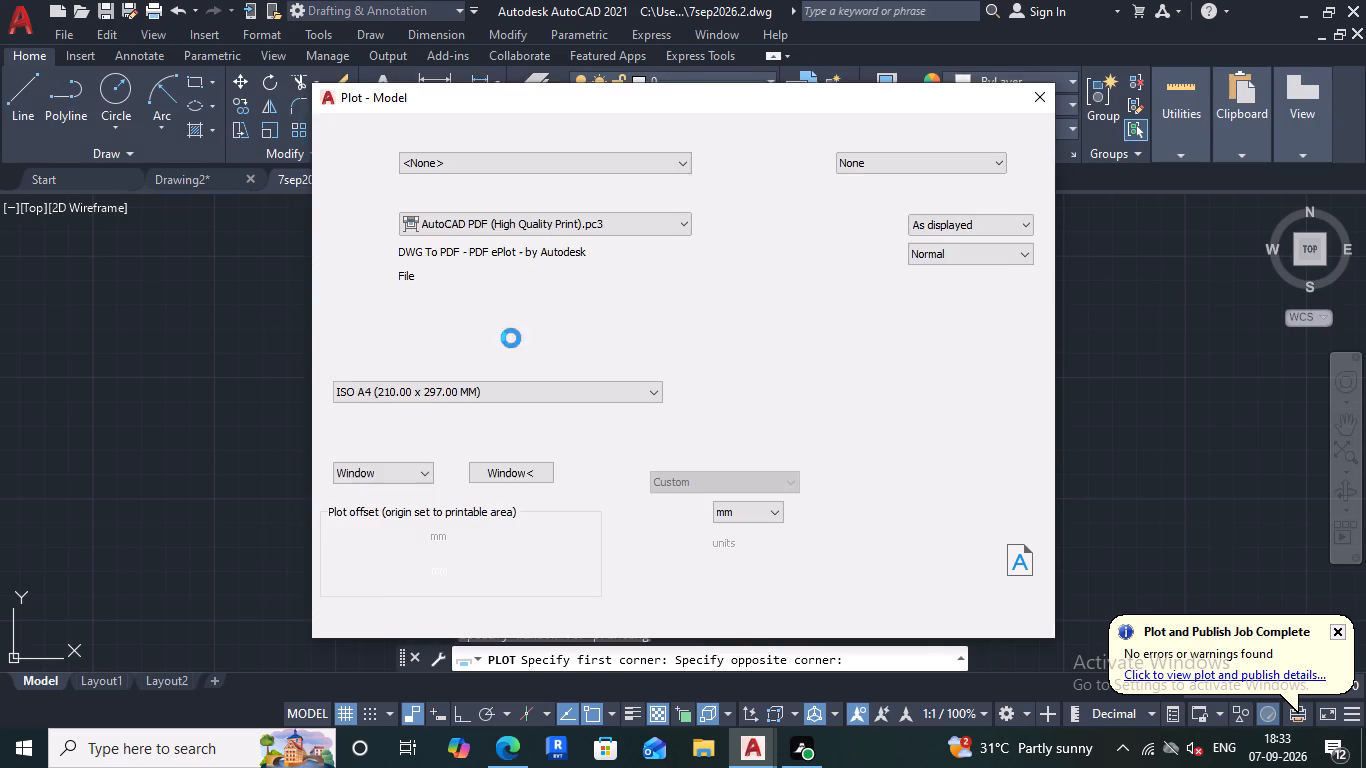
# Preview the plot and examine both view sets, including the bracket's dimensions and isometric view.
pyautogui.click(366, 617)
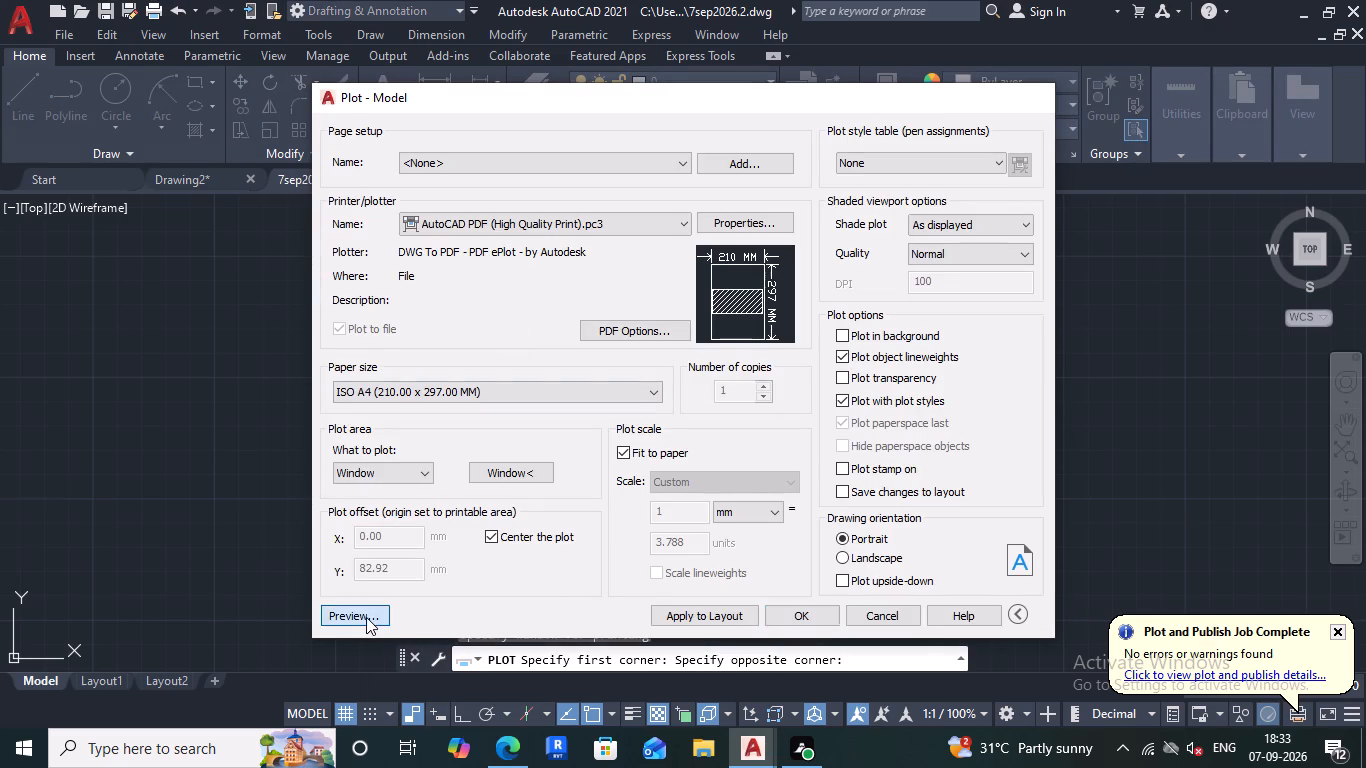
pyautogui.scroll(3, 742, 323)
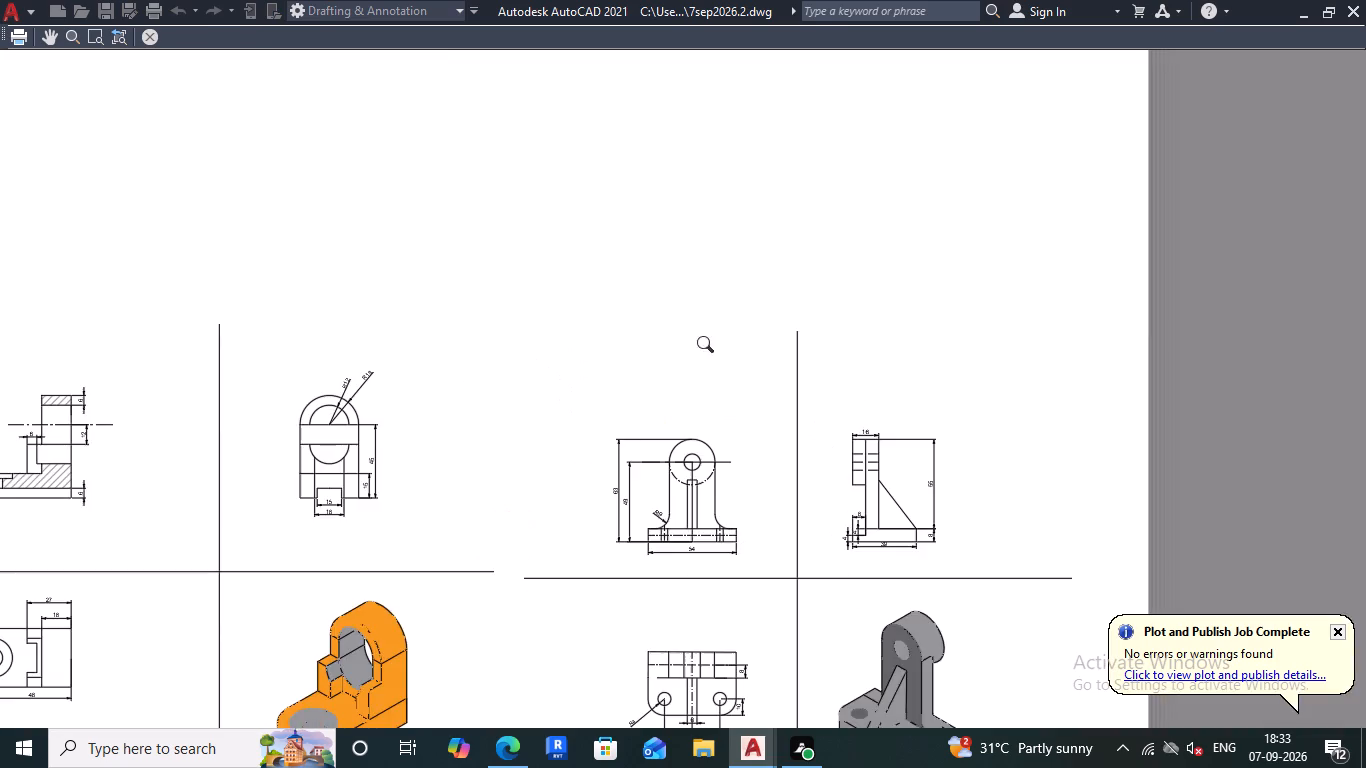
pyautogui.scroll(2, 536, 597)
pyautogui.scroll(-5, 489, 465)
pyautogui.scroll(3, 435, 508)
pyautogui.scroll(4, 564, 586)
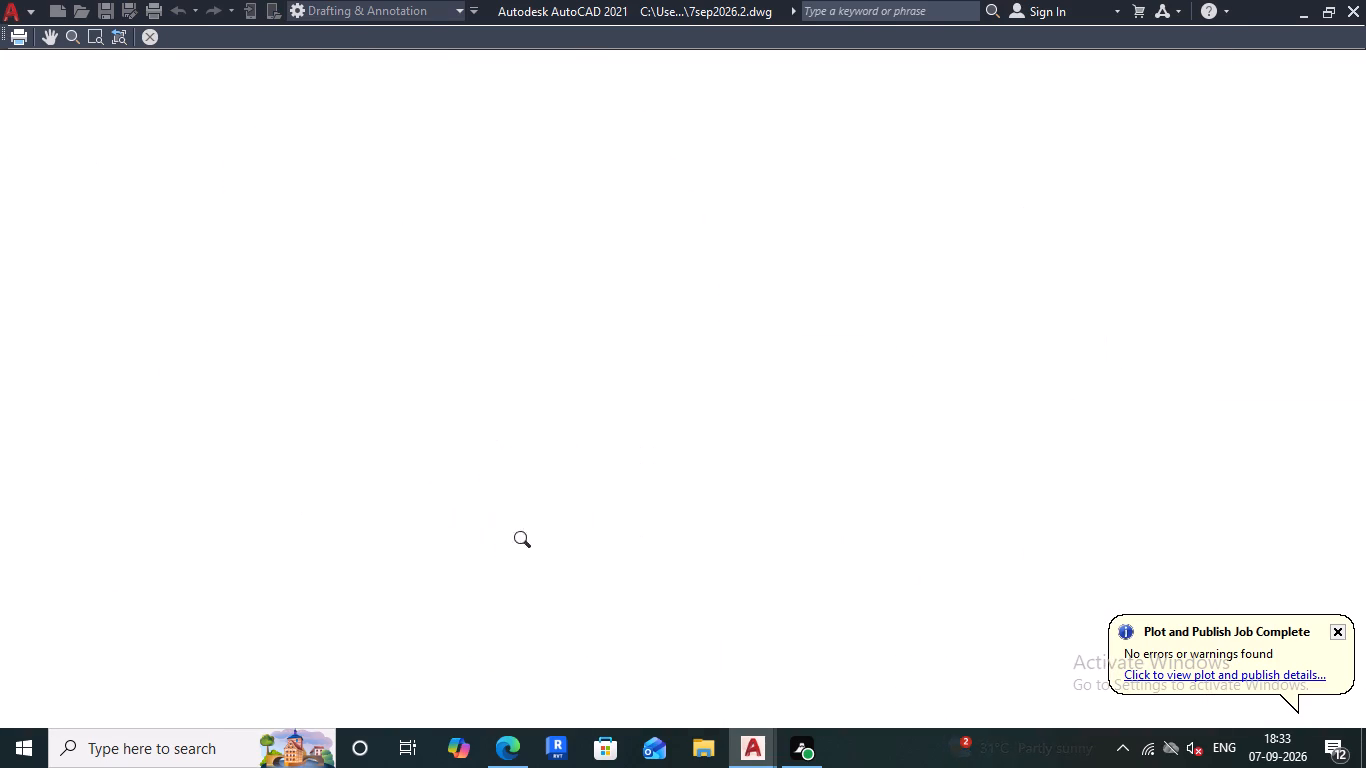
pyautogui.scroll(-7, 524, 504)
pyautogui.scroll(3, 516, 543)
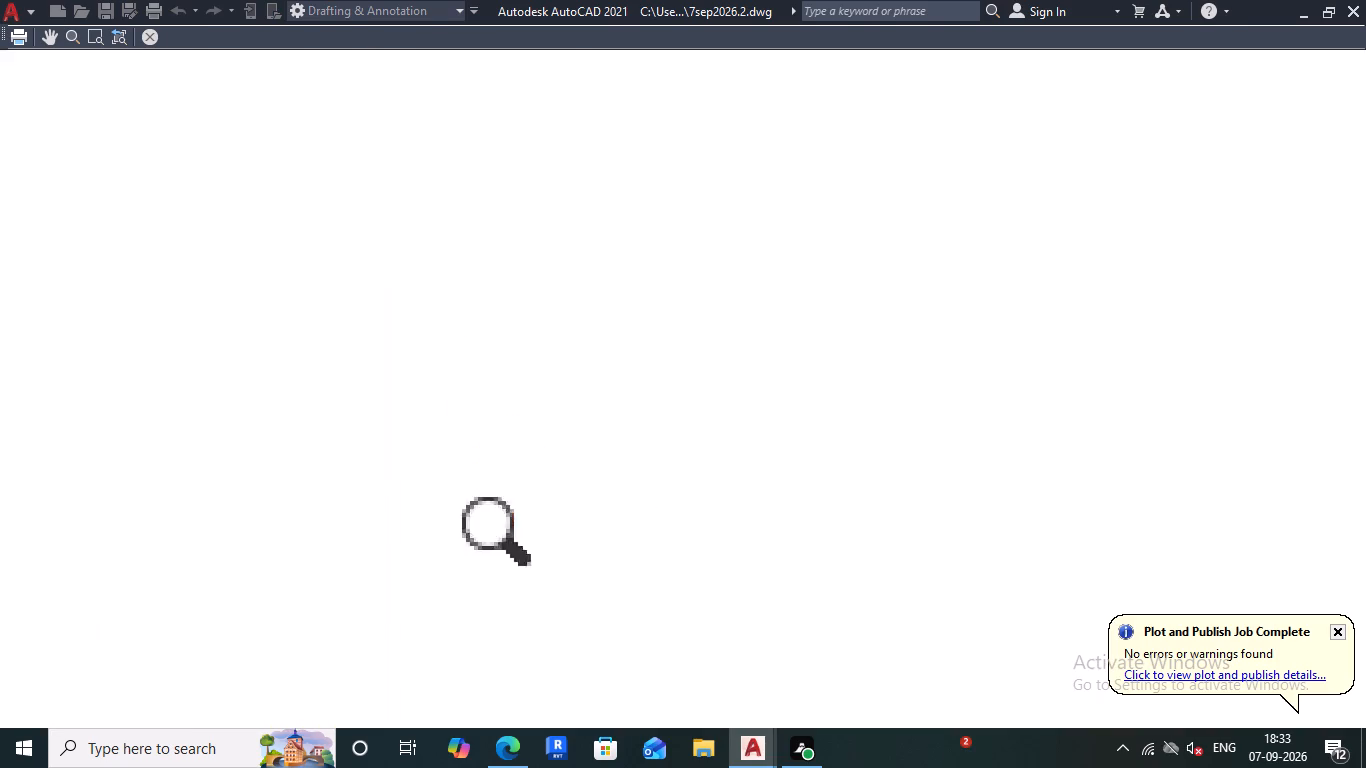
pyautogui.scroll(5, 518, 543)
pyautogui.moveTo(675, 534); pyautogui.dragTo(158, 584, button='middle')
pyautogui.moveTo(715, 541); pyautogui.dragTo(701, 548, button='middle')
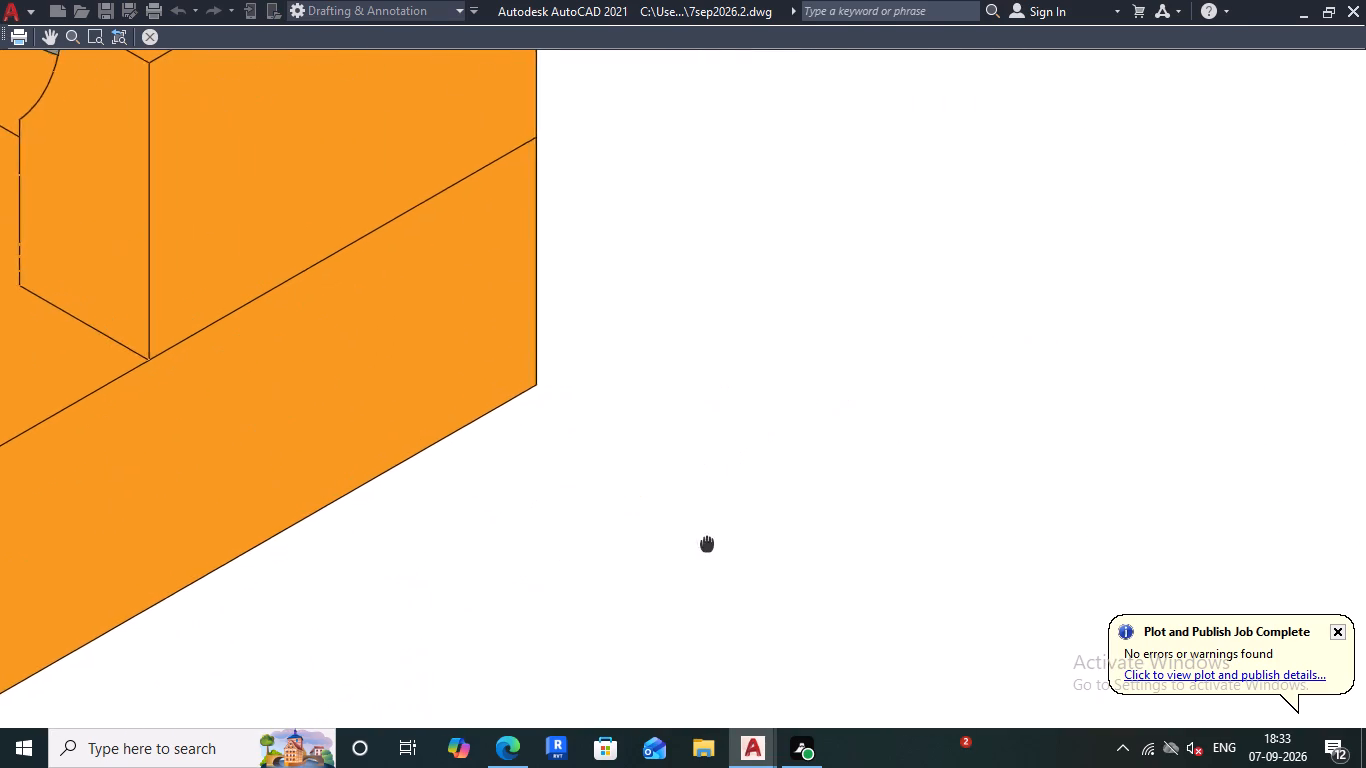
pyautogui.moveTo(701, 548); pyautogui.dragTo(230, 623, button='middle')
pyautogui.scroll(-3, 412, 587)
pyautogui.scroll(-1, 795, 483)
pyautogui.scroll(1, 795, 483)
pyautogui.scroll(-1, 797, 483)
pyautogui.moveTo(1196, 431); pyautogui.dragTo(467, 565, button='middle')
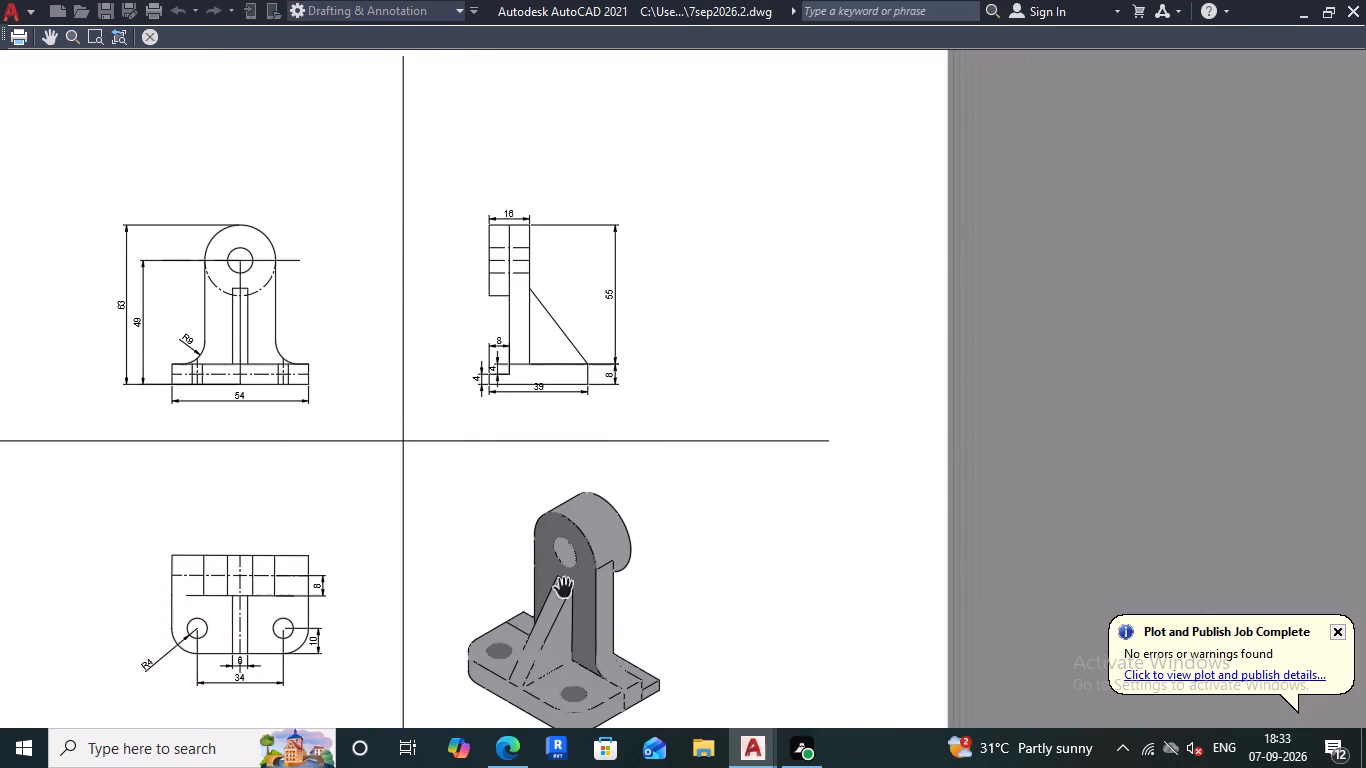
pyautogui.scroll(5, 532, 642)
pyautogui.scroll(-4, 558, 620)
pyautogui.scroll(4, 564, 657)
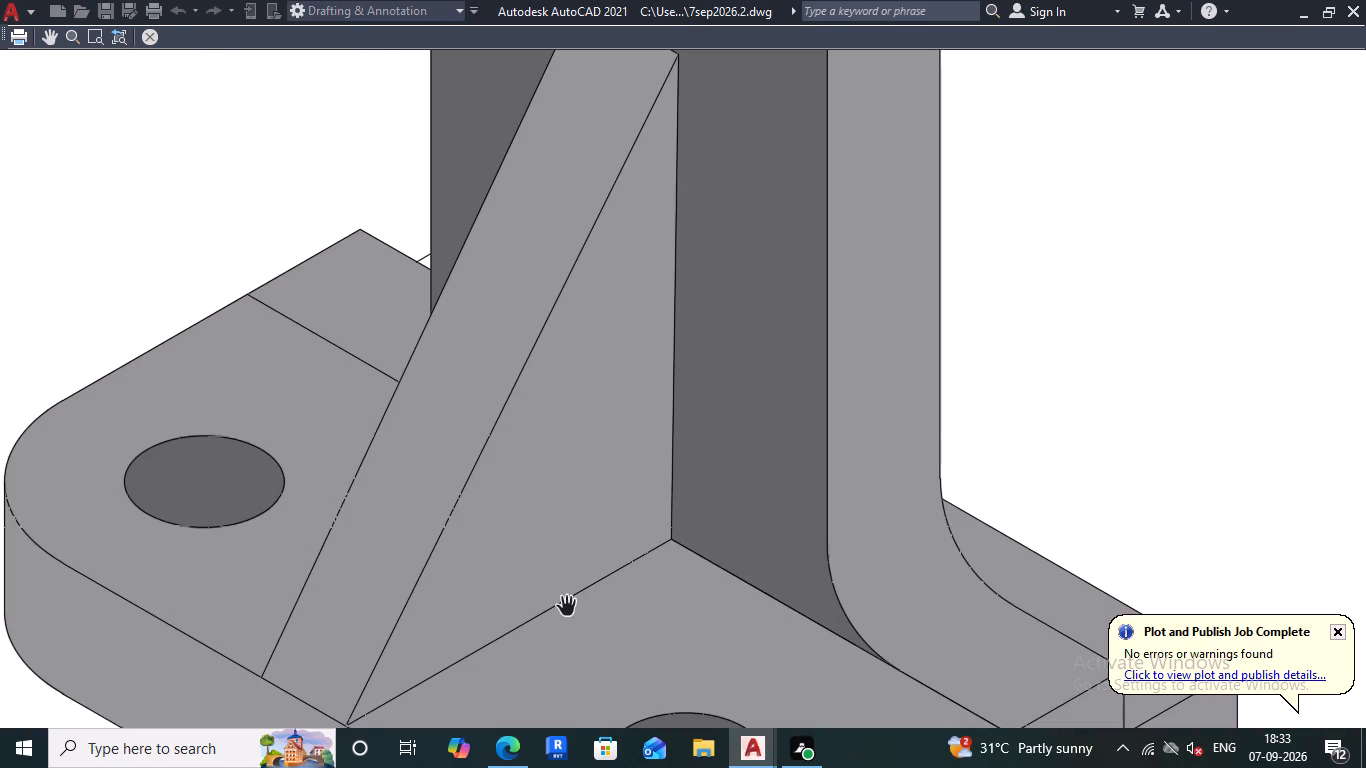
pyautogui.scroll(-7, 534, 576)
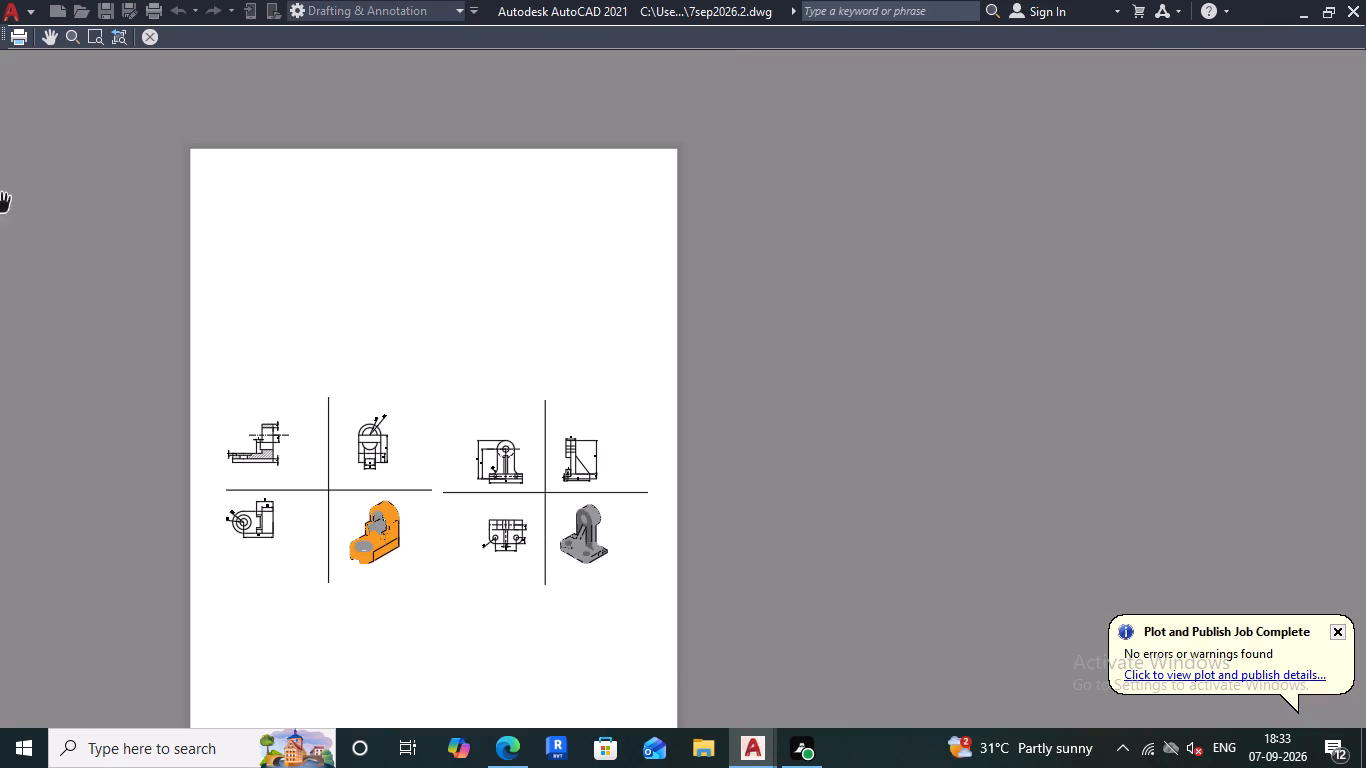
pyautogui.click(150, 38)
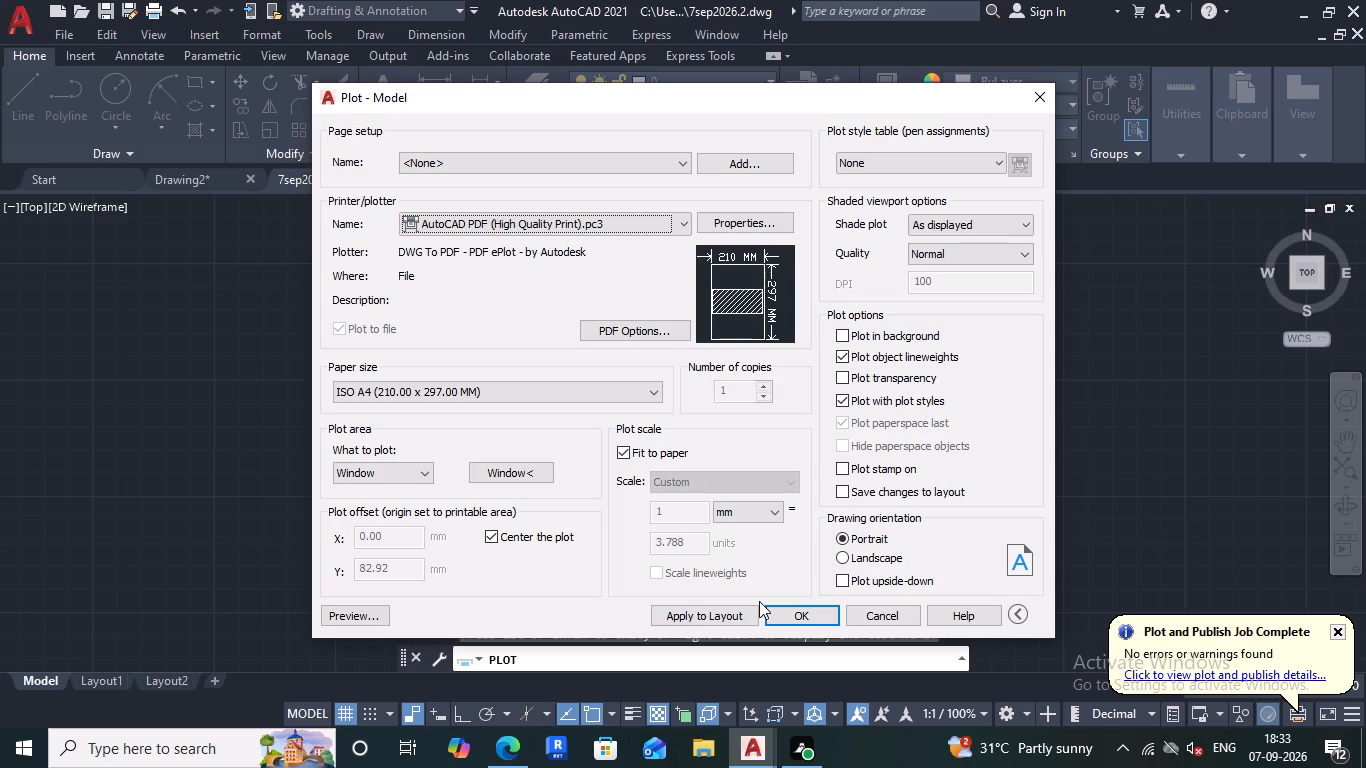
# Plot the sheet to PDF in Documents as 7sep2026.2-Model.pdf.
pyautogui.click(807, 615)
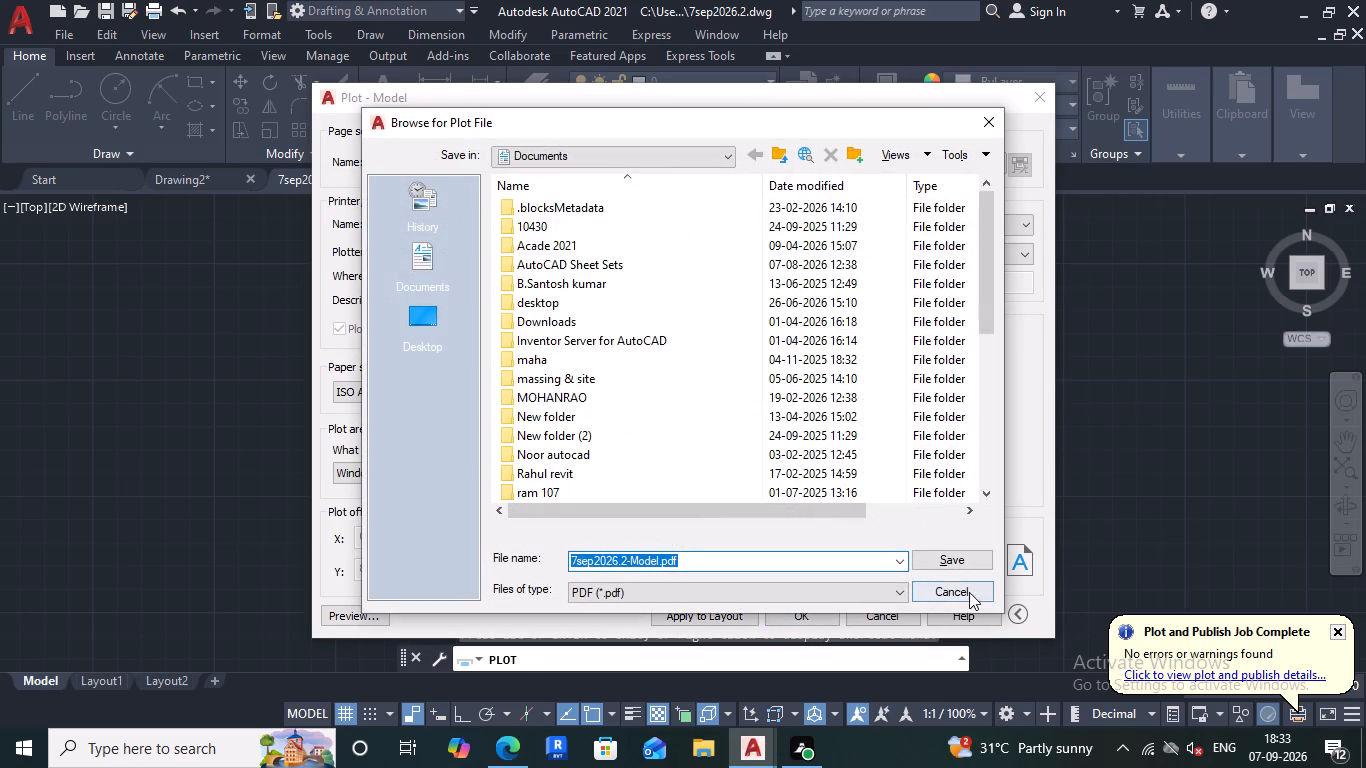
pyautogui.click(946, 558)
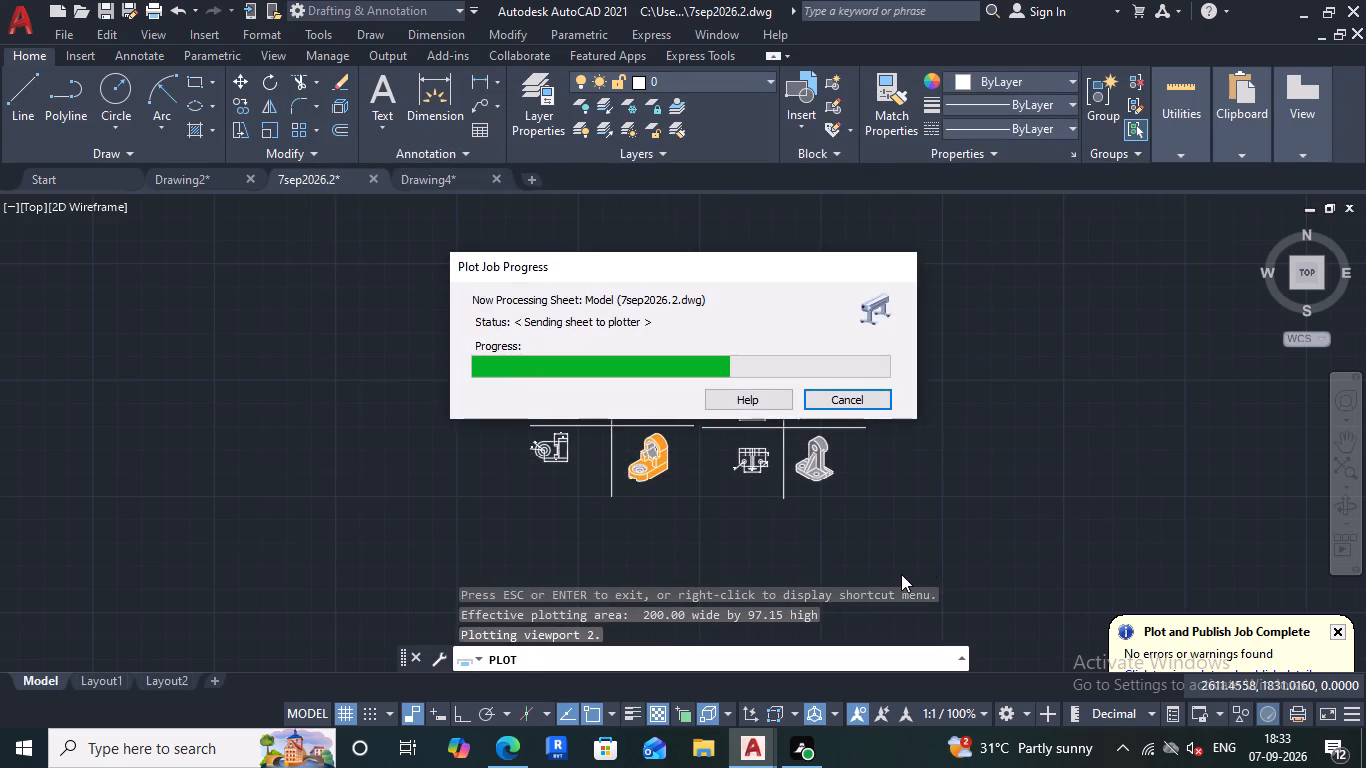